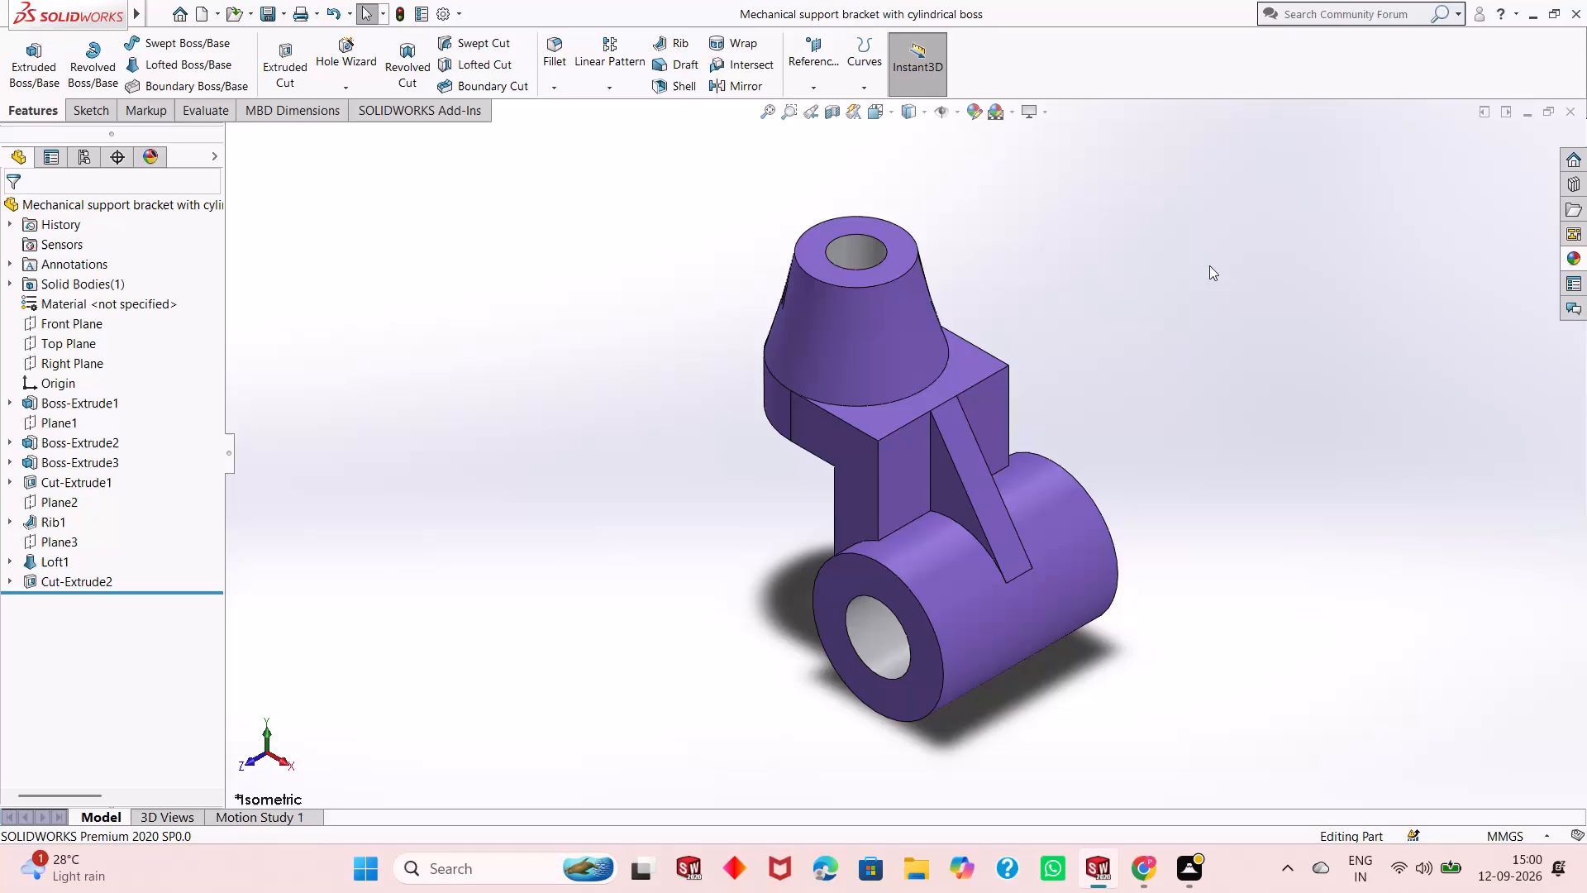
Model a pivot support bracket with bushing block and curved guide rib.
Close the open support bracket model and create a new part document.
{"action": "left_click", "coordinate": [1573, 118]}
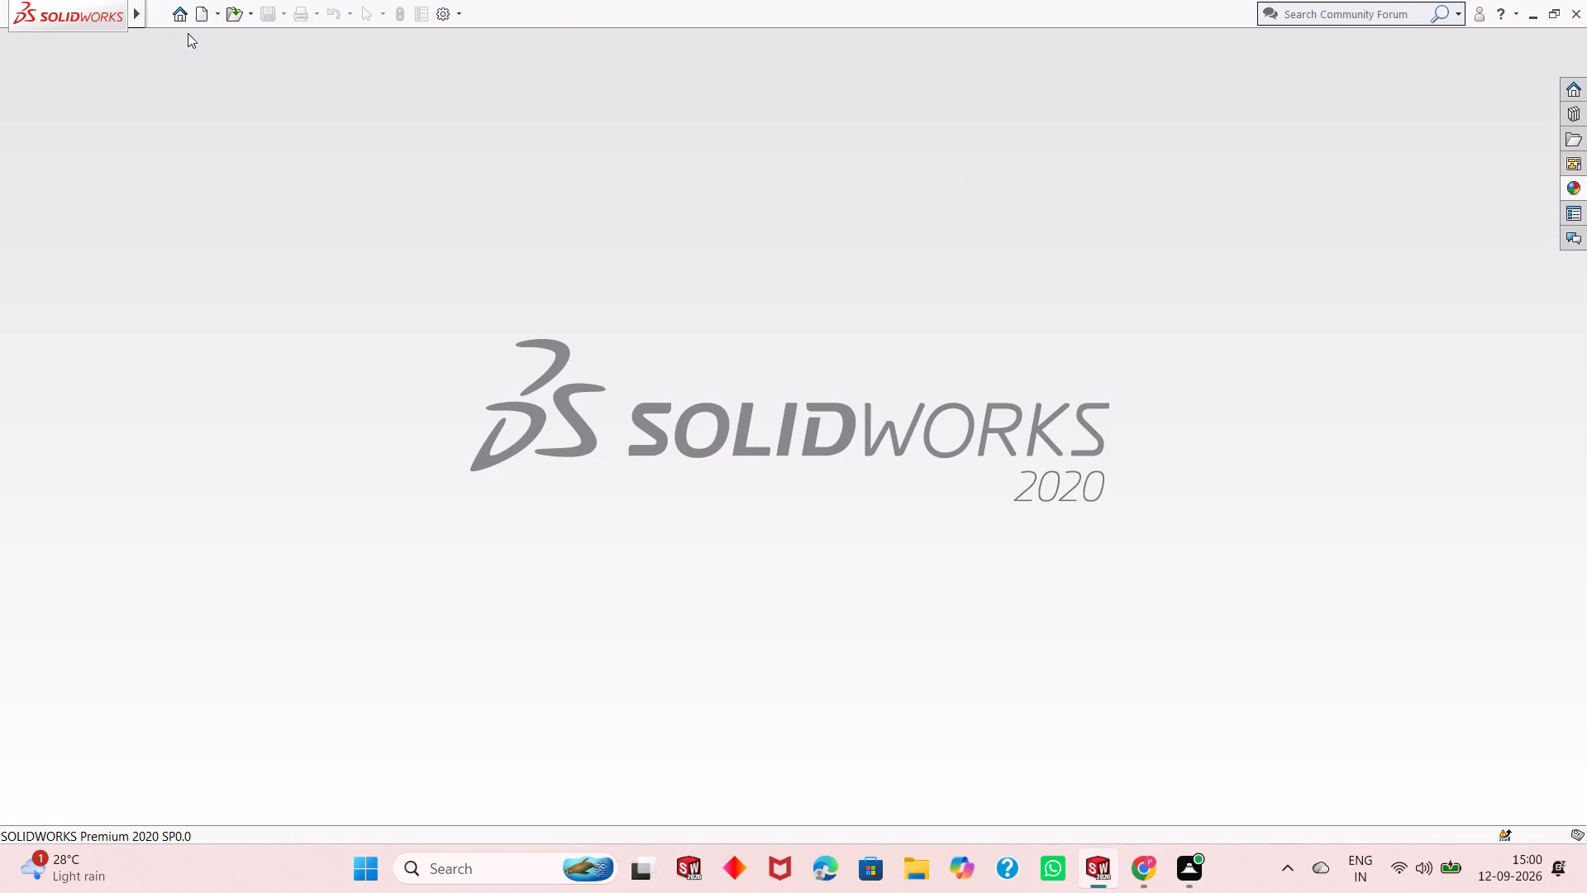
{"action": "left_click", "coordinate": [198, 14]}
{"action": "double_click", "coordinate": [356, 411]}
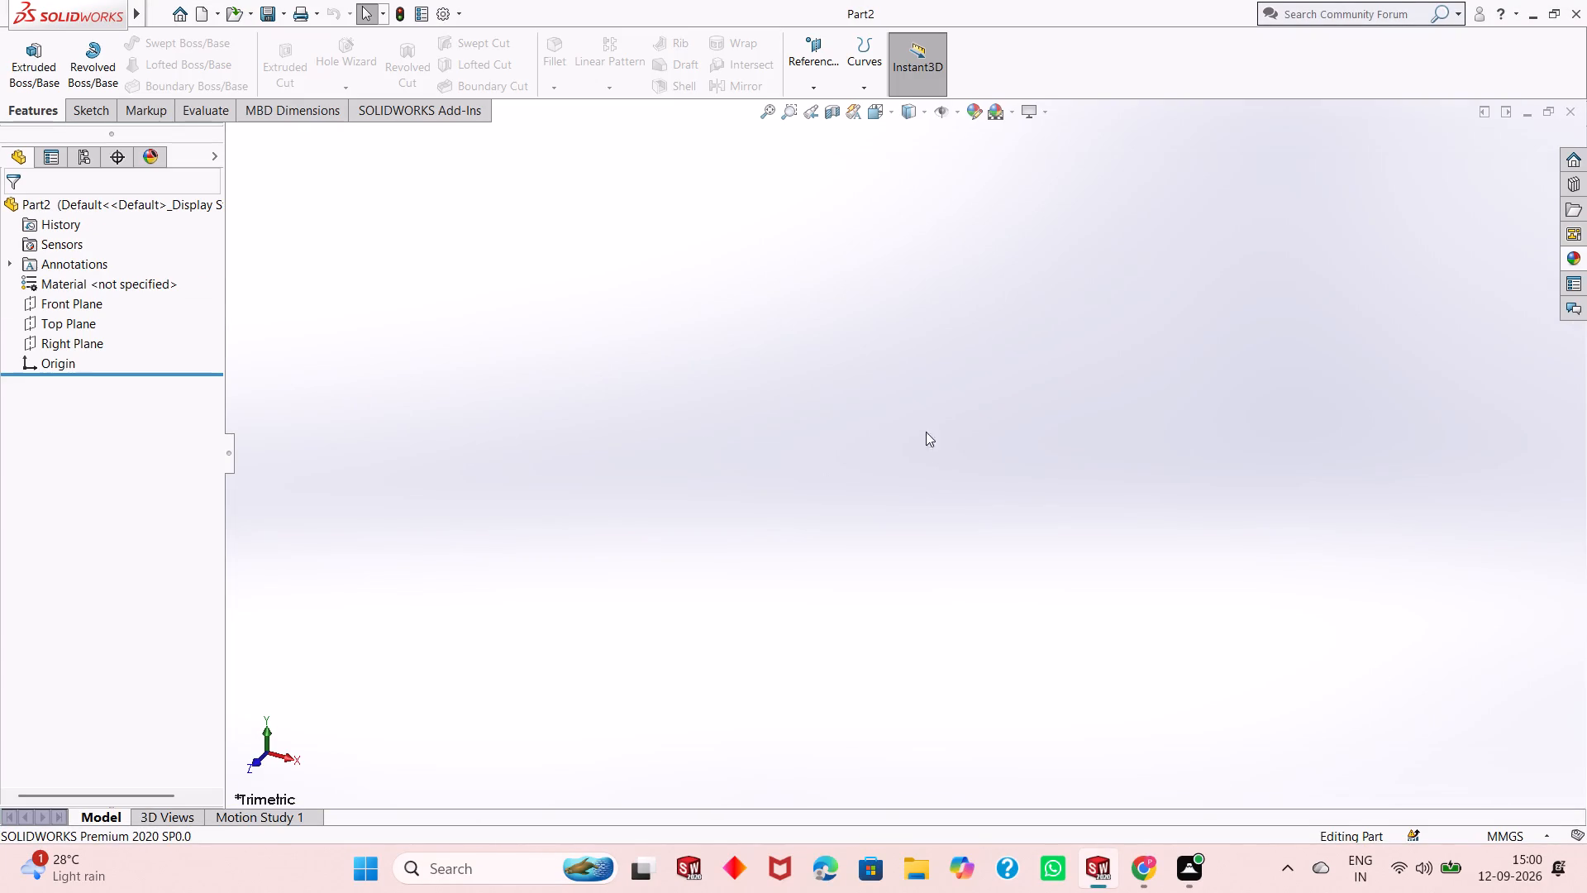
Sketch a center rectangle about 117 by 50 mm on the Top Plane, centred on the origin.
{"action": "left_click", "coordinate": [61, 318]}
{"action": "left_click", "coordinate": [73, 297]}
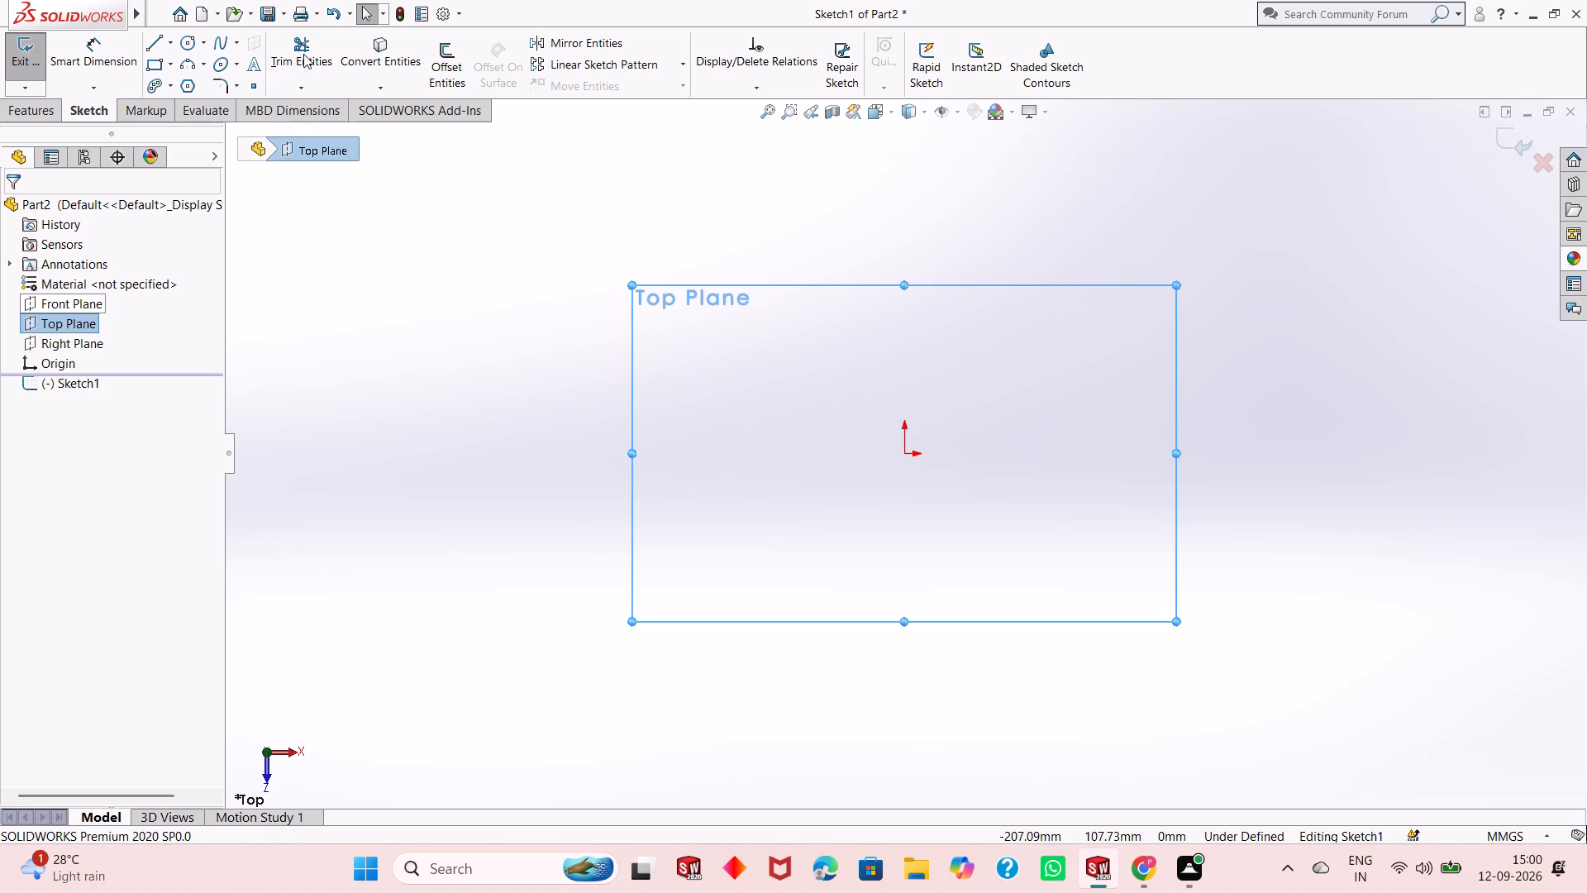
{"action": "left_click", "coordinate": [169, 65]}
{"action": "left_click", "coordinate": [191, 103]}
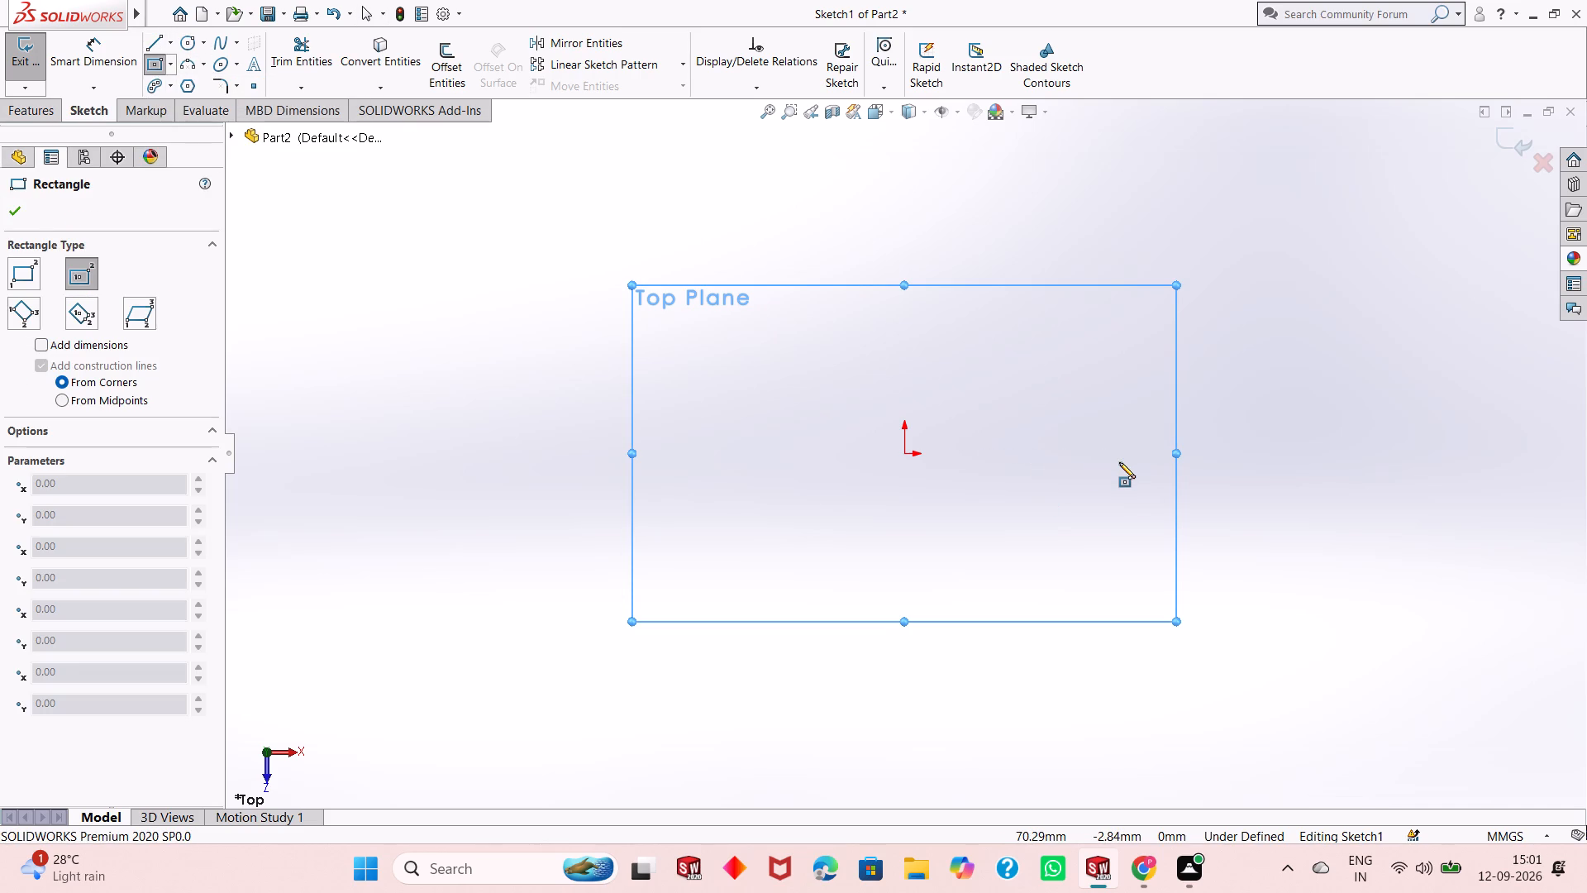
{"action": "left_click", "coordinate": [903, 454]}
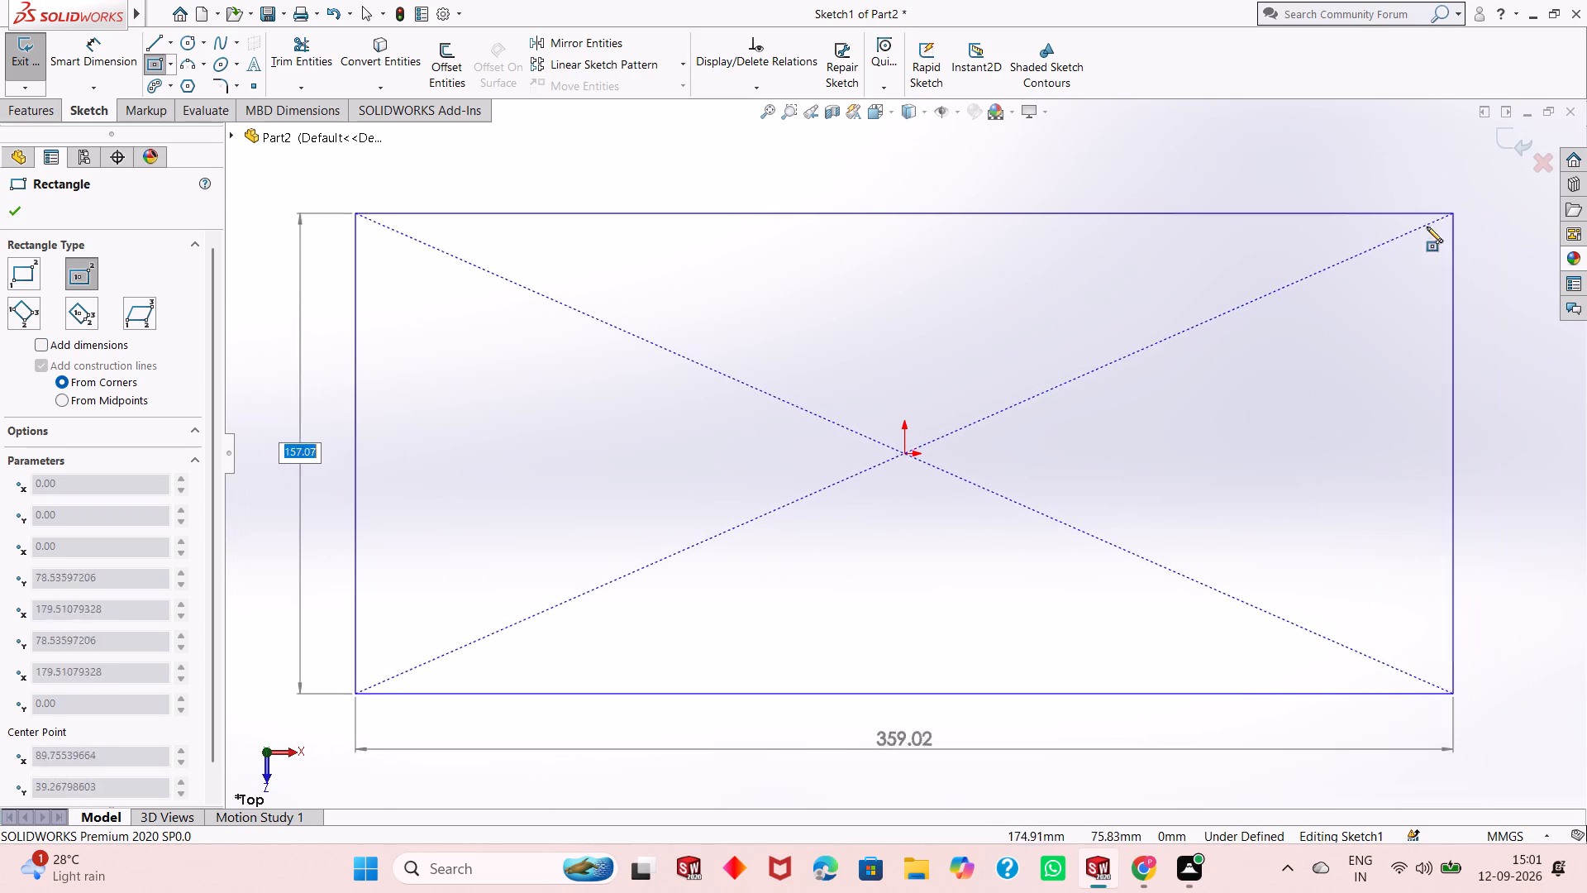
{"action": "left_click", "coordinate": [1084, 375]}
{"action": "key", "text": "Escape"}
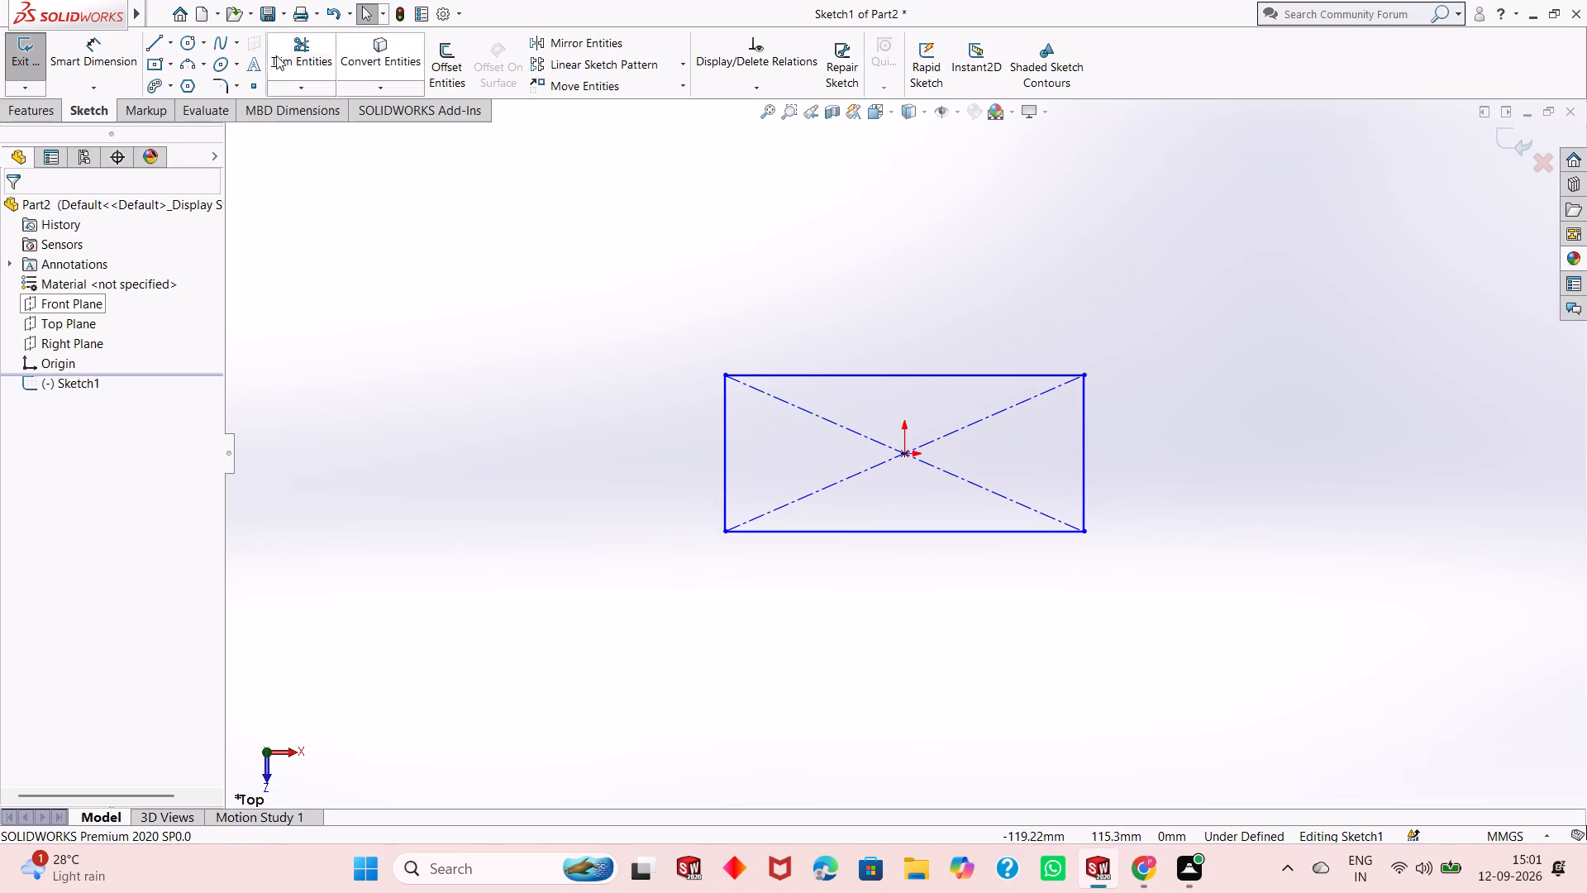
Dimension the rectangle to 85 mm long and 27.50 mm wide.
{"action": "left_click", "coordinate": [120, 79]}
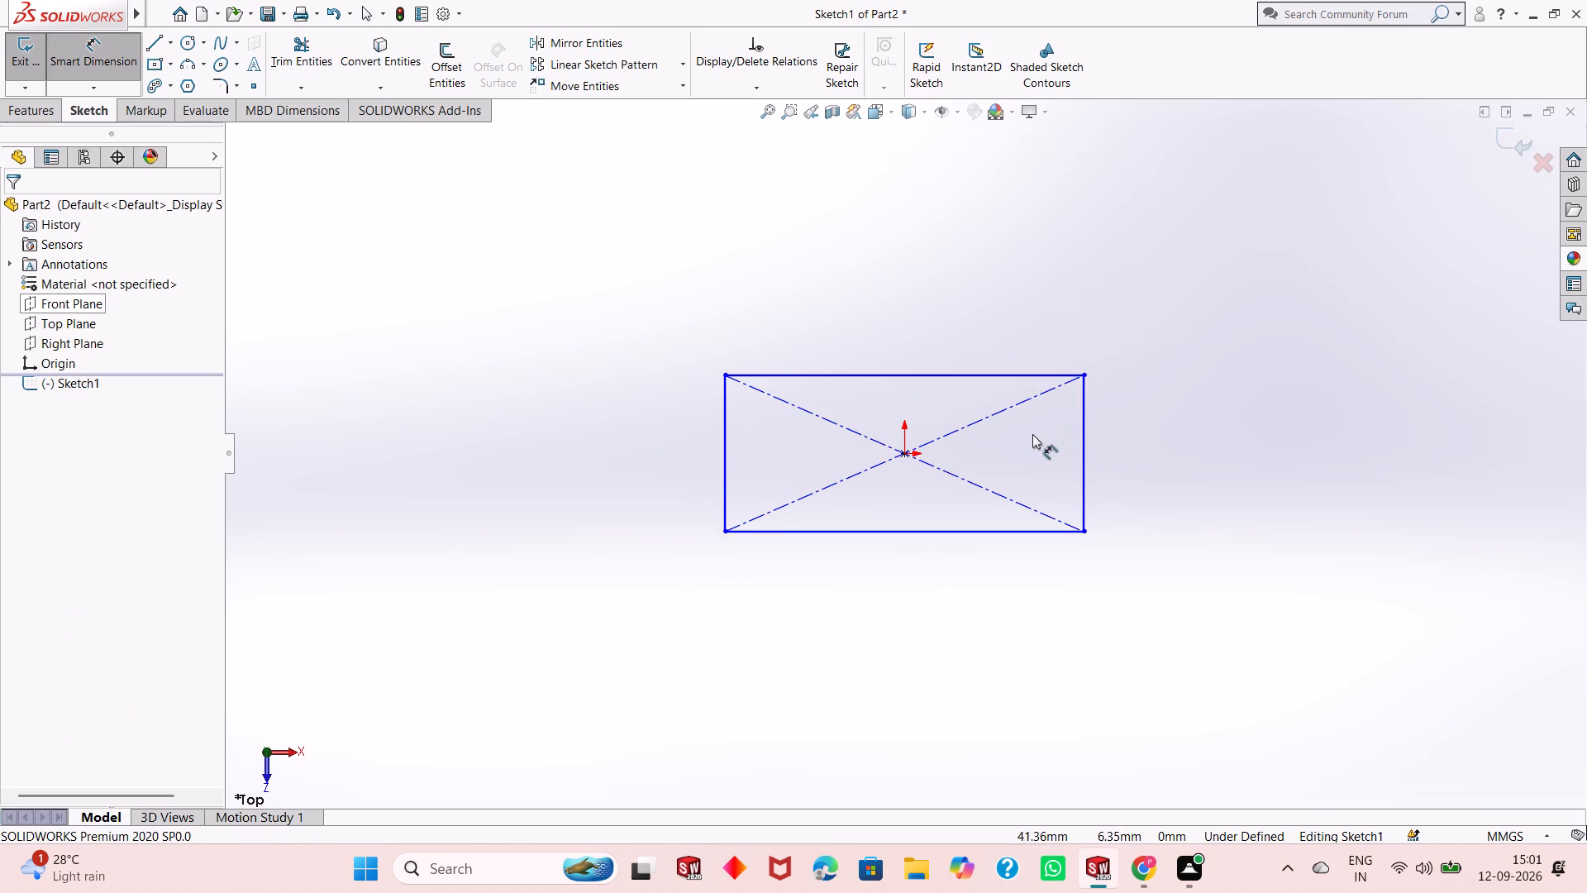
{"action": "left_click", "coordinate": [996, 379]}
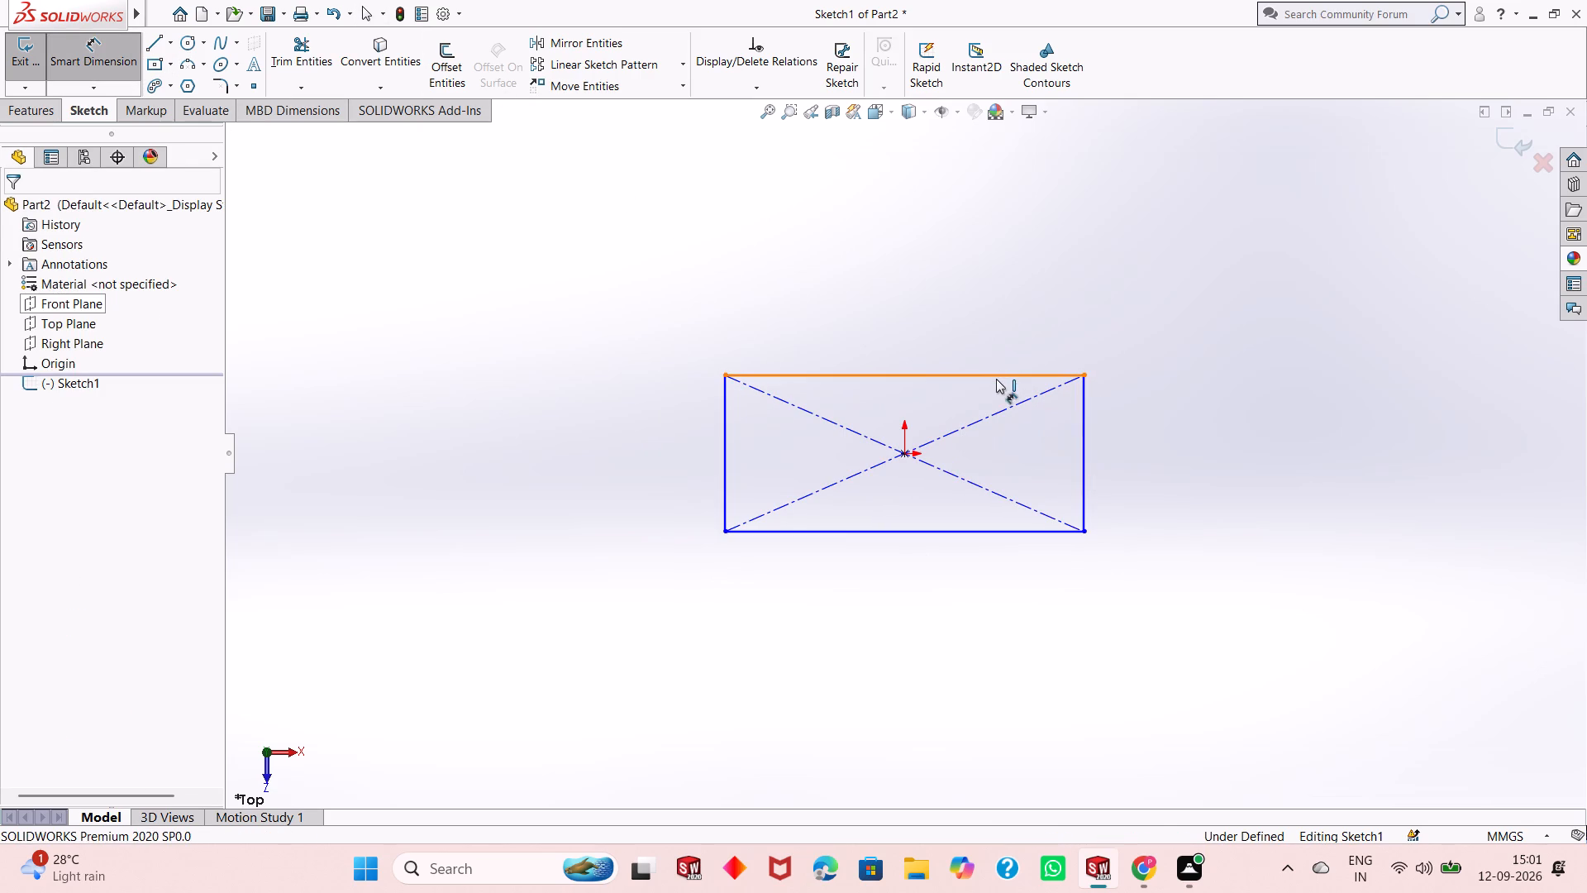
{"action": "left_click", "coordinate": [991, 303]}
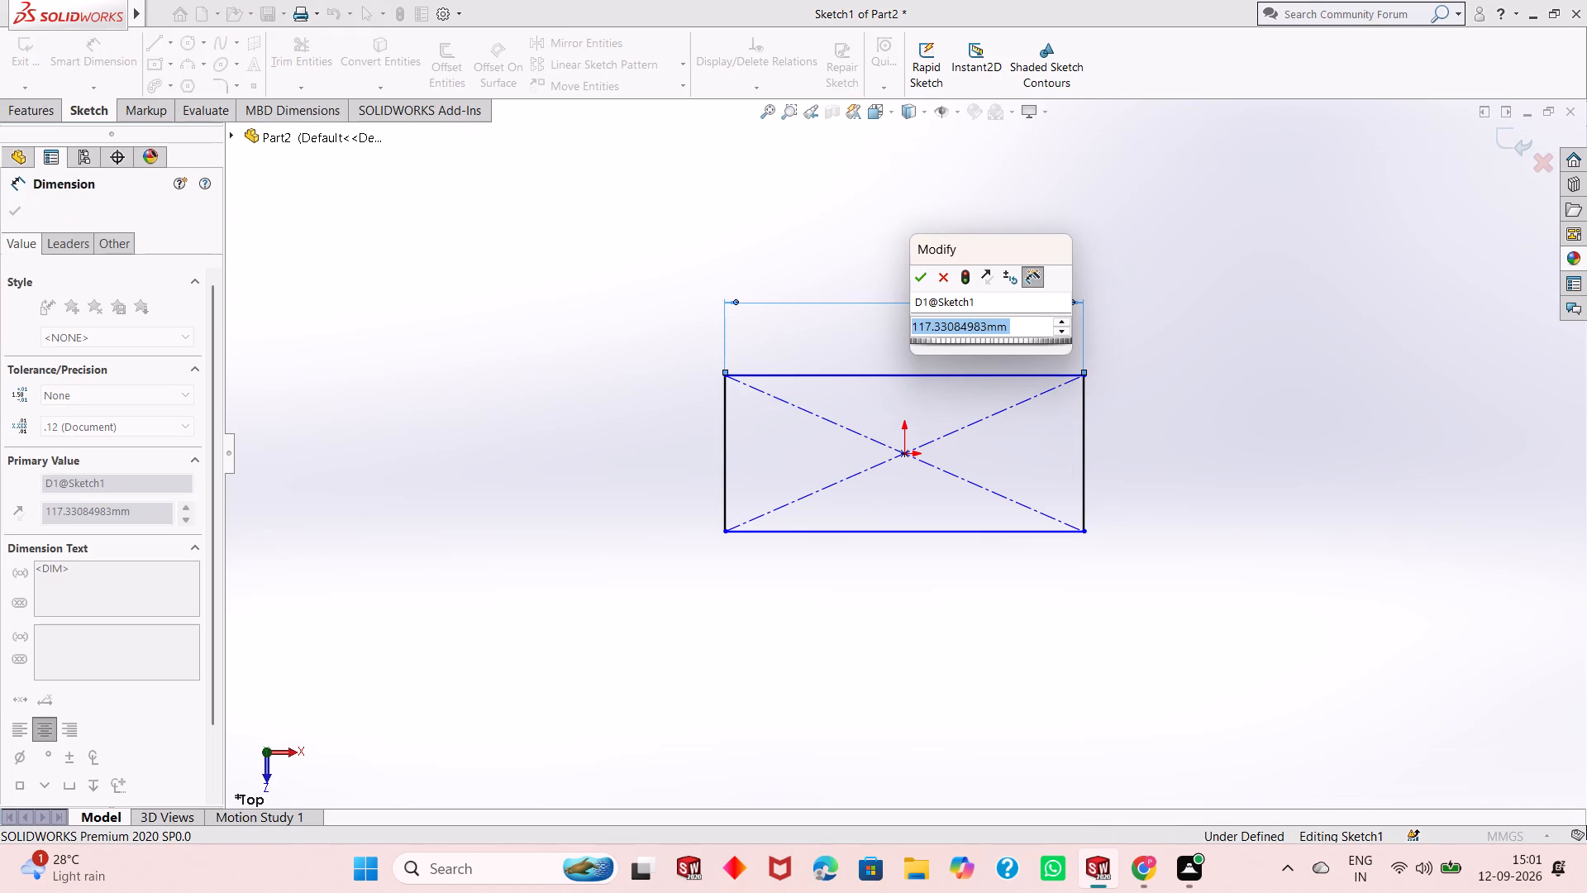
{"action": "type", "text": "85"}
{"action": "key", "text": "Return"}
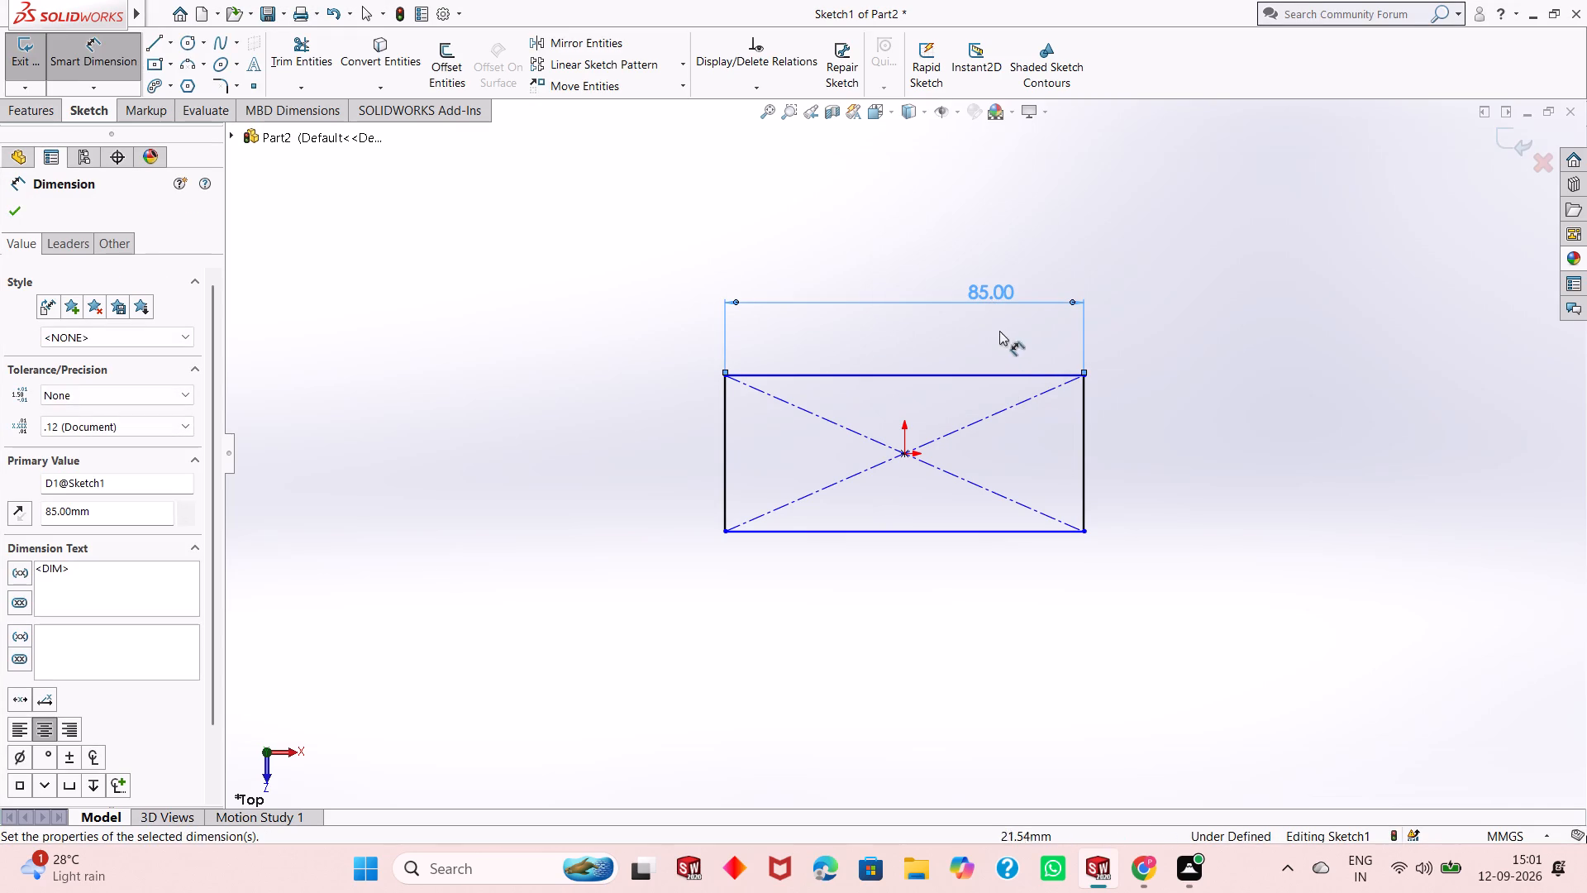
{"action": "left_click", "coordinate": [1083, 474]}
{"action": "left_click", "coordinate": [1261, 451]}
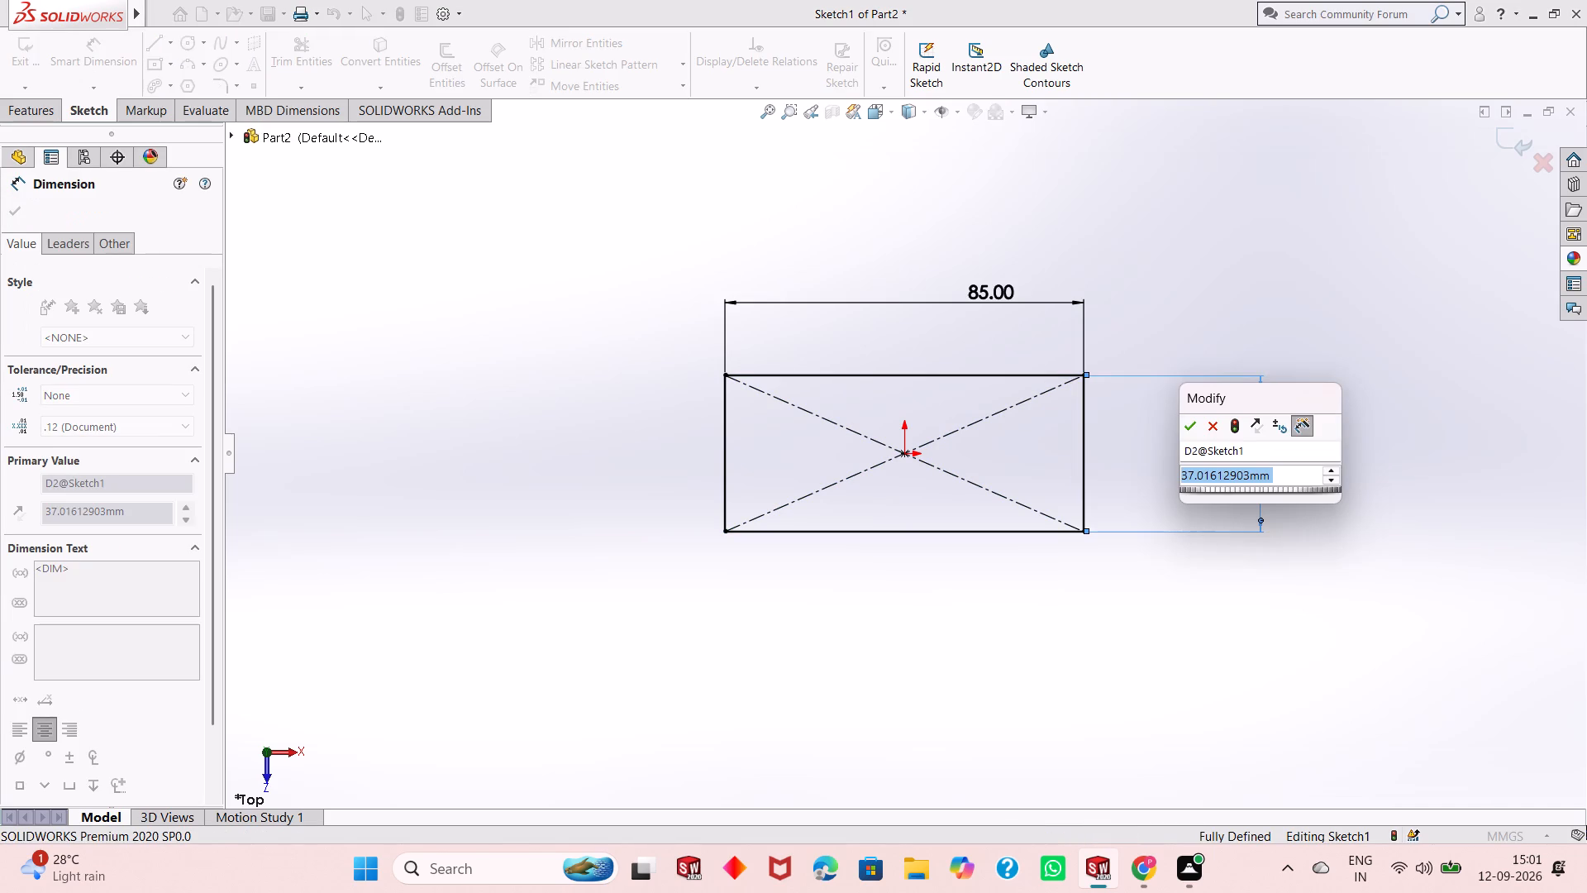
{"action": "type", "text": "27.50"}
{"action": "key", "text": "Return"}
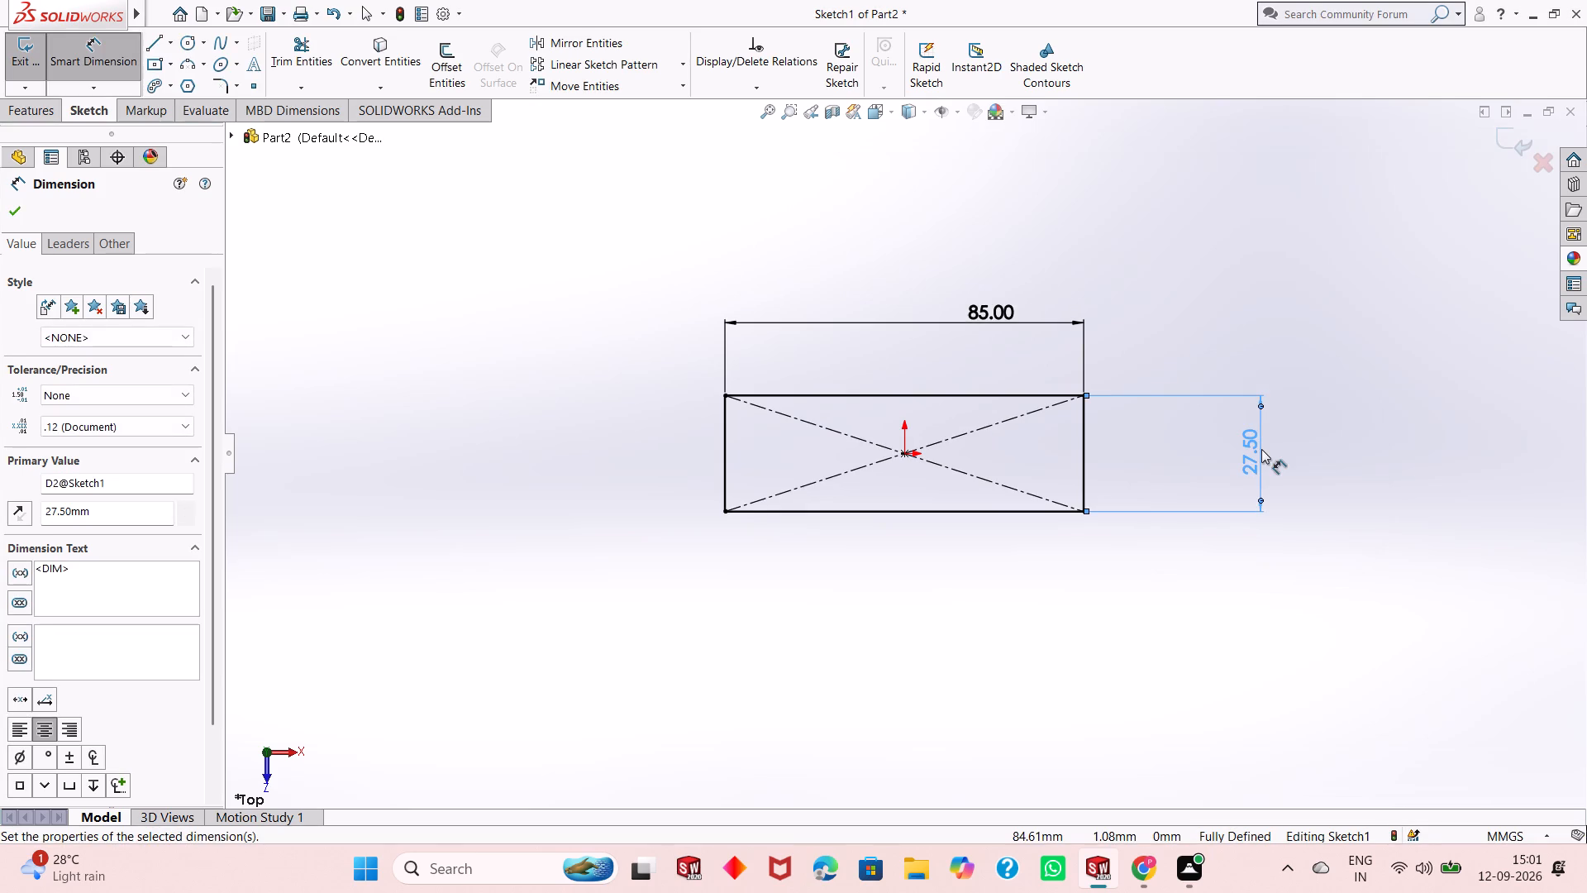
{"action": "right_click", "coordinate": [947, 577]}
{"action": "left_click", "coordinate": [987, 628]}
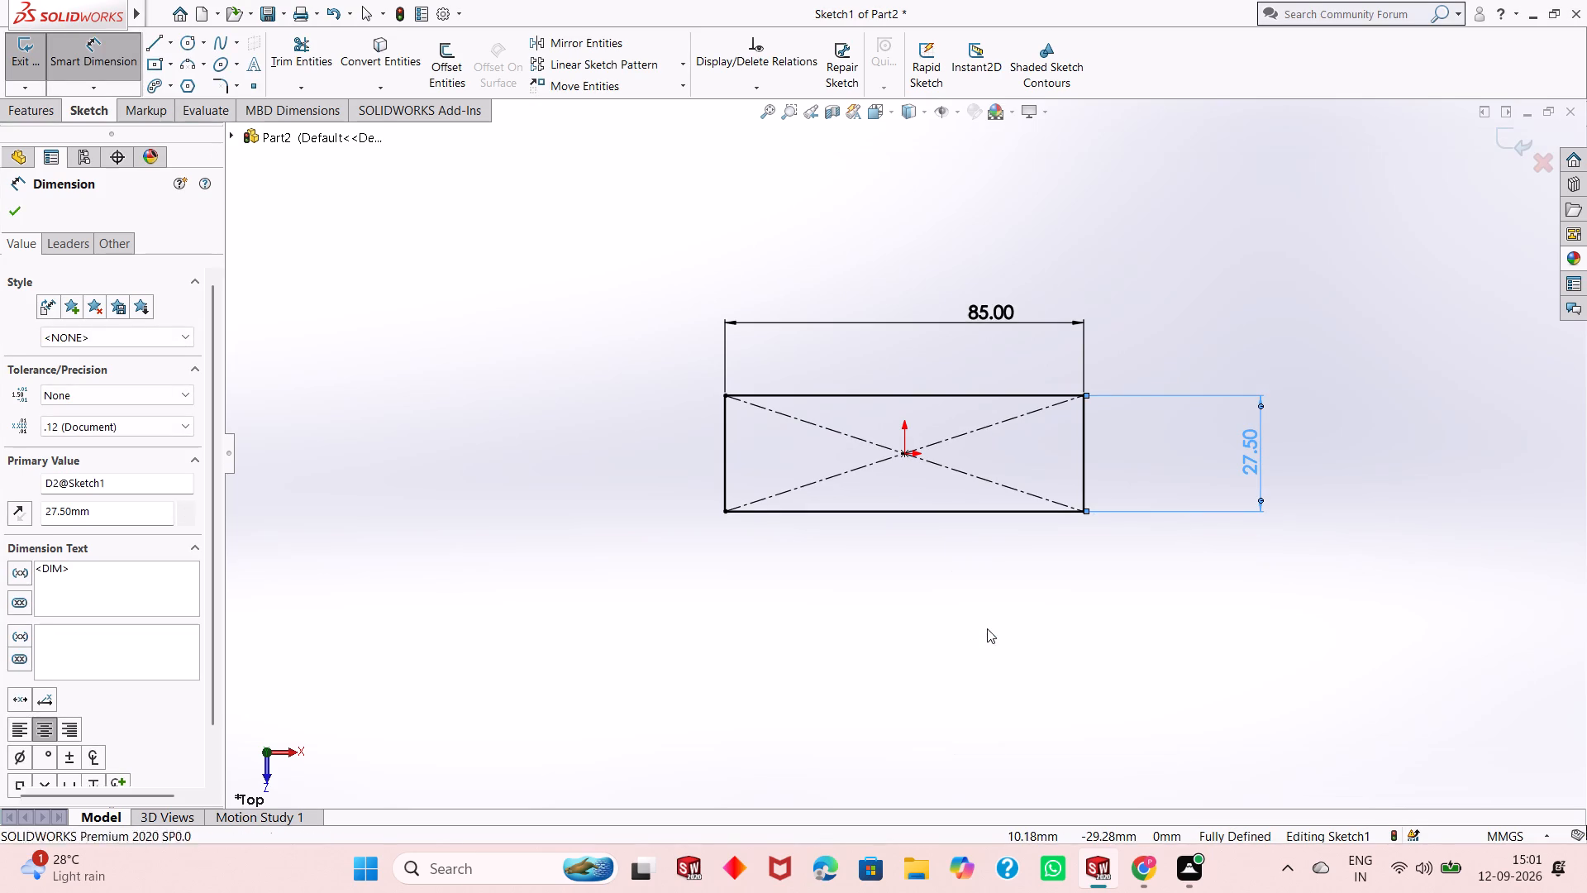
Extrude the rectangle as a boss with a blind depth of 7.50 mm.
{"action": "scroll", "coordinate": [960, 399], "scroll_direction": "down", "scroll_amount": 1}
{"action": "scroll", "coordinate": [957, 405], "scroll_direction": "up", "scroll_amount": 1}
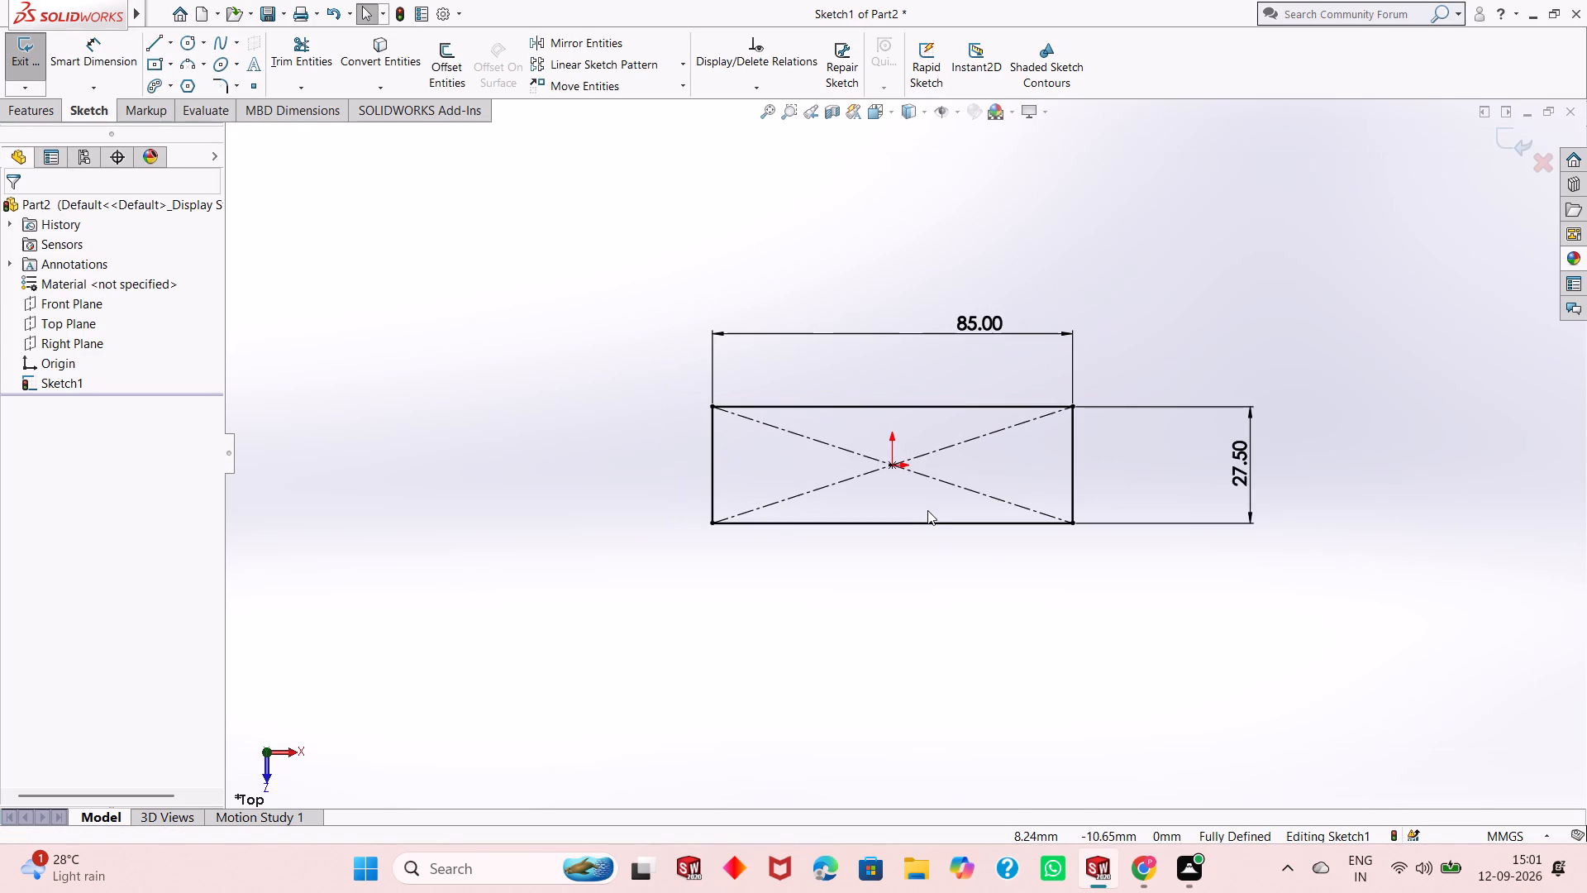
{"action": "scroll", "coordinate": [929, 511], "scroll_direction": "up", "scroll_amount": 1}
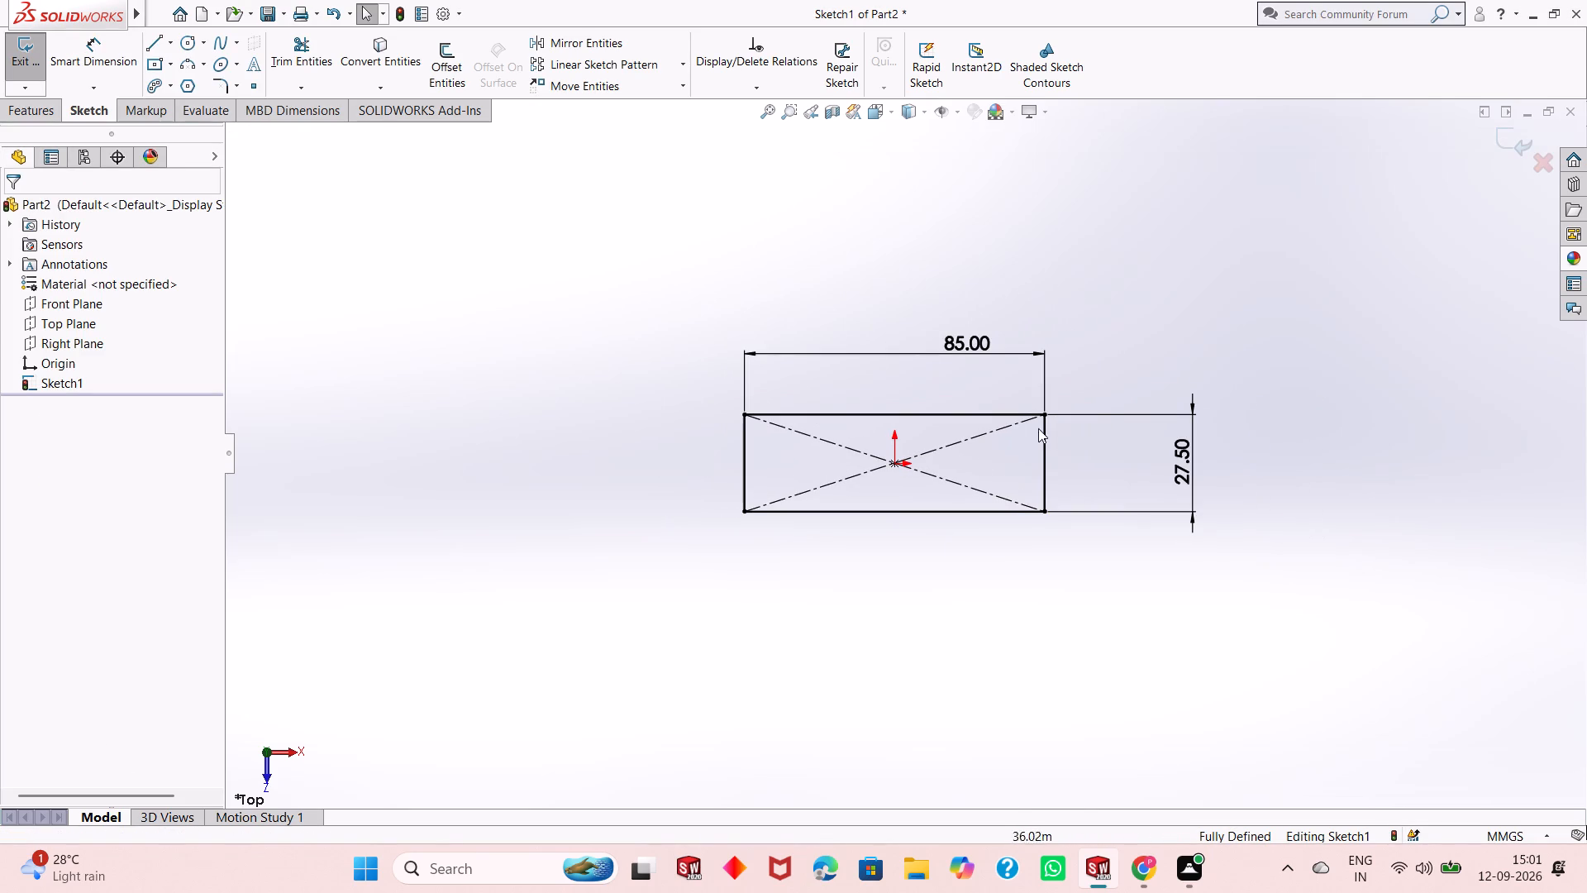
{"action": "scroll", "coordinate": [942, 455], "scroll_direction": "down", "scroll_amount": 1}
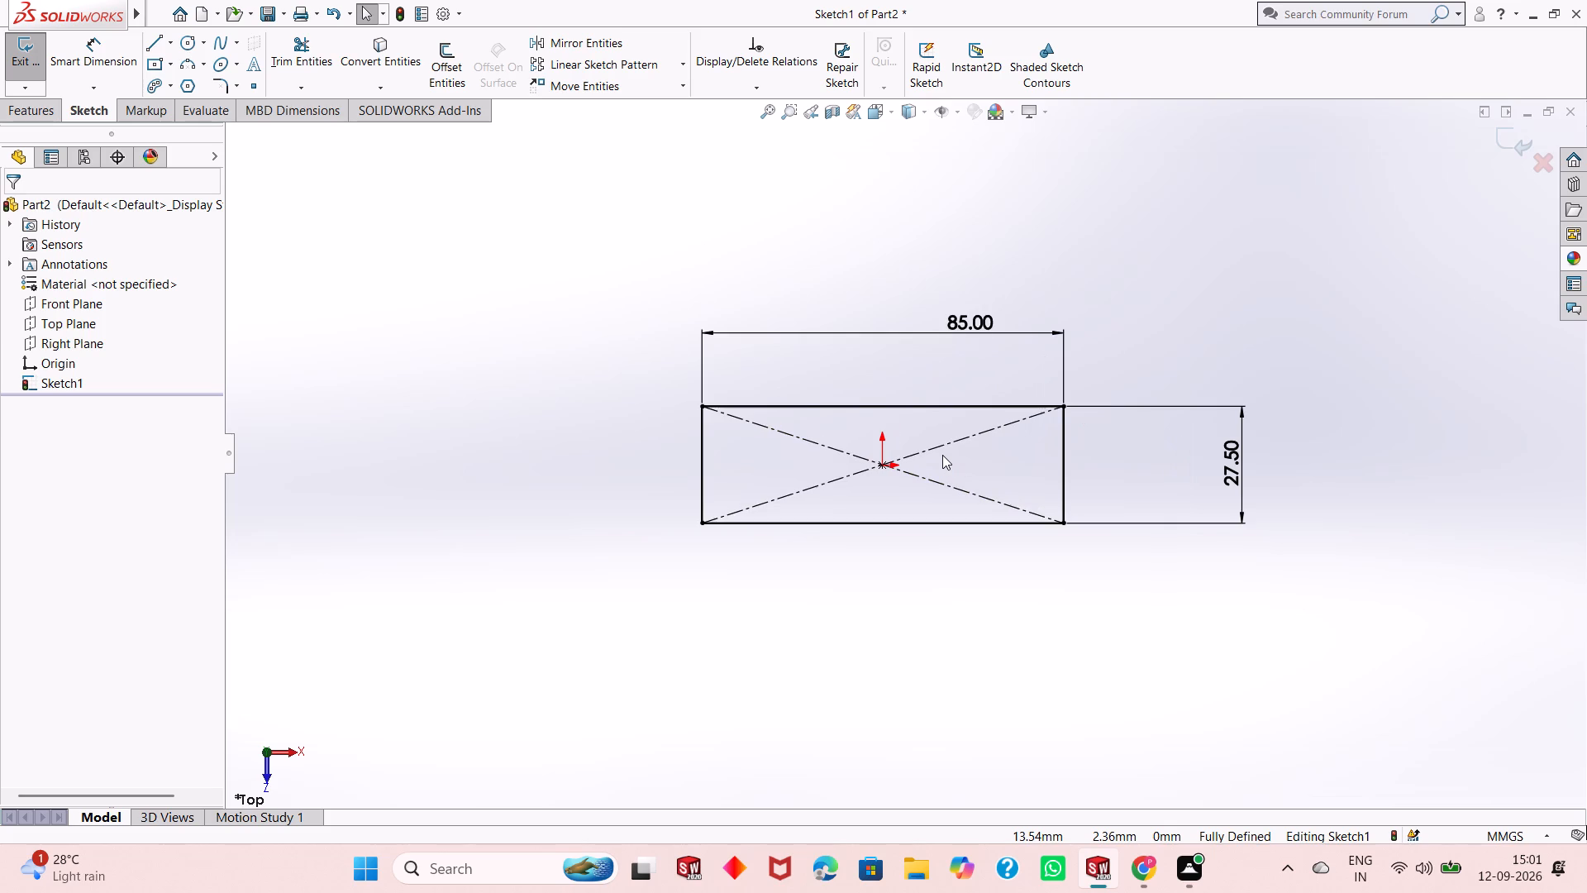
{"action": "scroll", "coordinate": [942, 455], "scroll_direction": "down", "scroll_amount": 1}
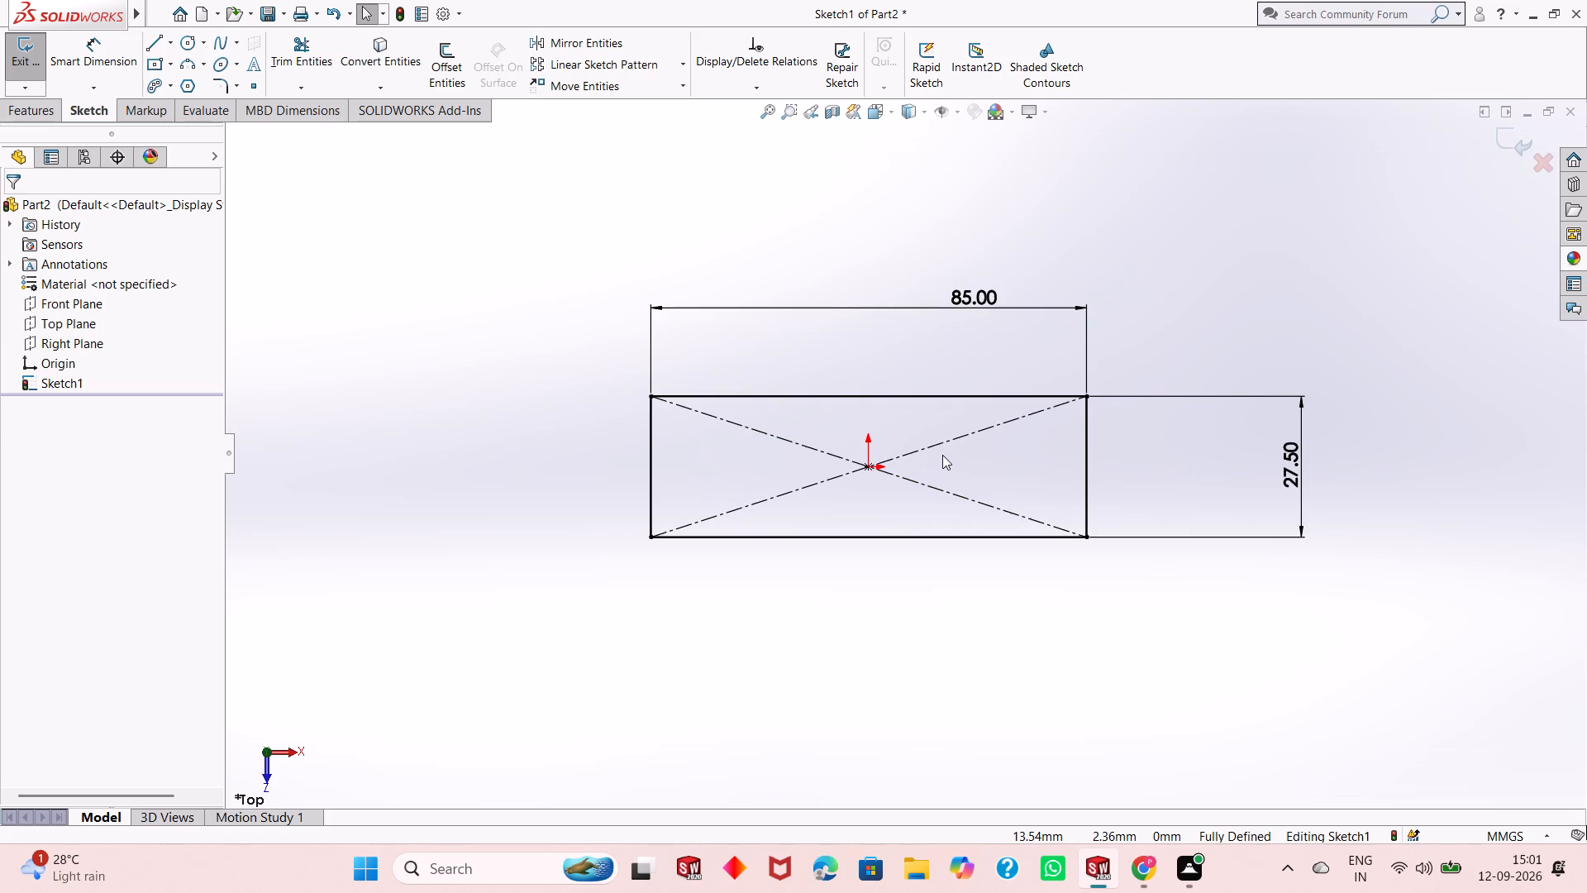
{"action": "scroll", "coordinate": [932, 356], "scroll_direction": "down", "scroll_amount": 1}
{"action": "scroll", "coordinate": [820, 469], "scroll_direction": "up", "scroll_amount": 1}
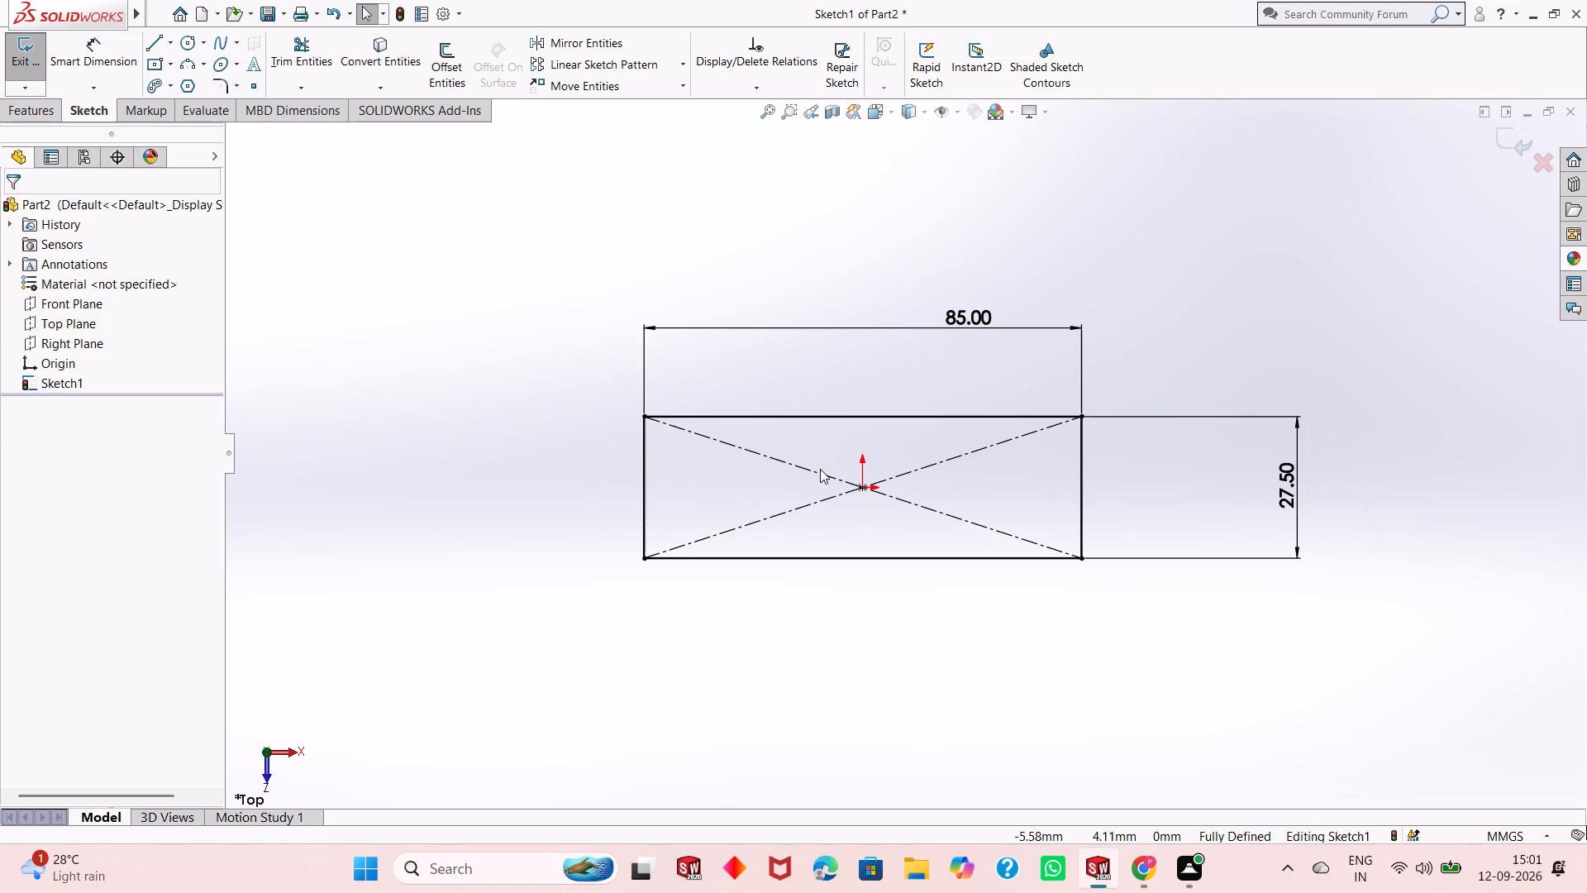
{"action": "left_click", "coordinate": [31, 117]}
{"action": "left_click", "coordinate": [44, 74]}
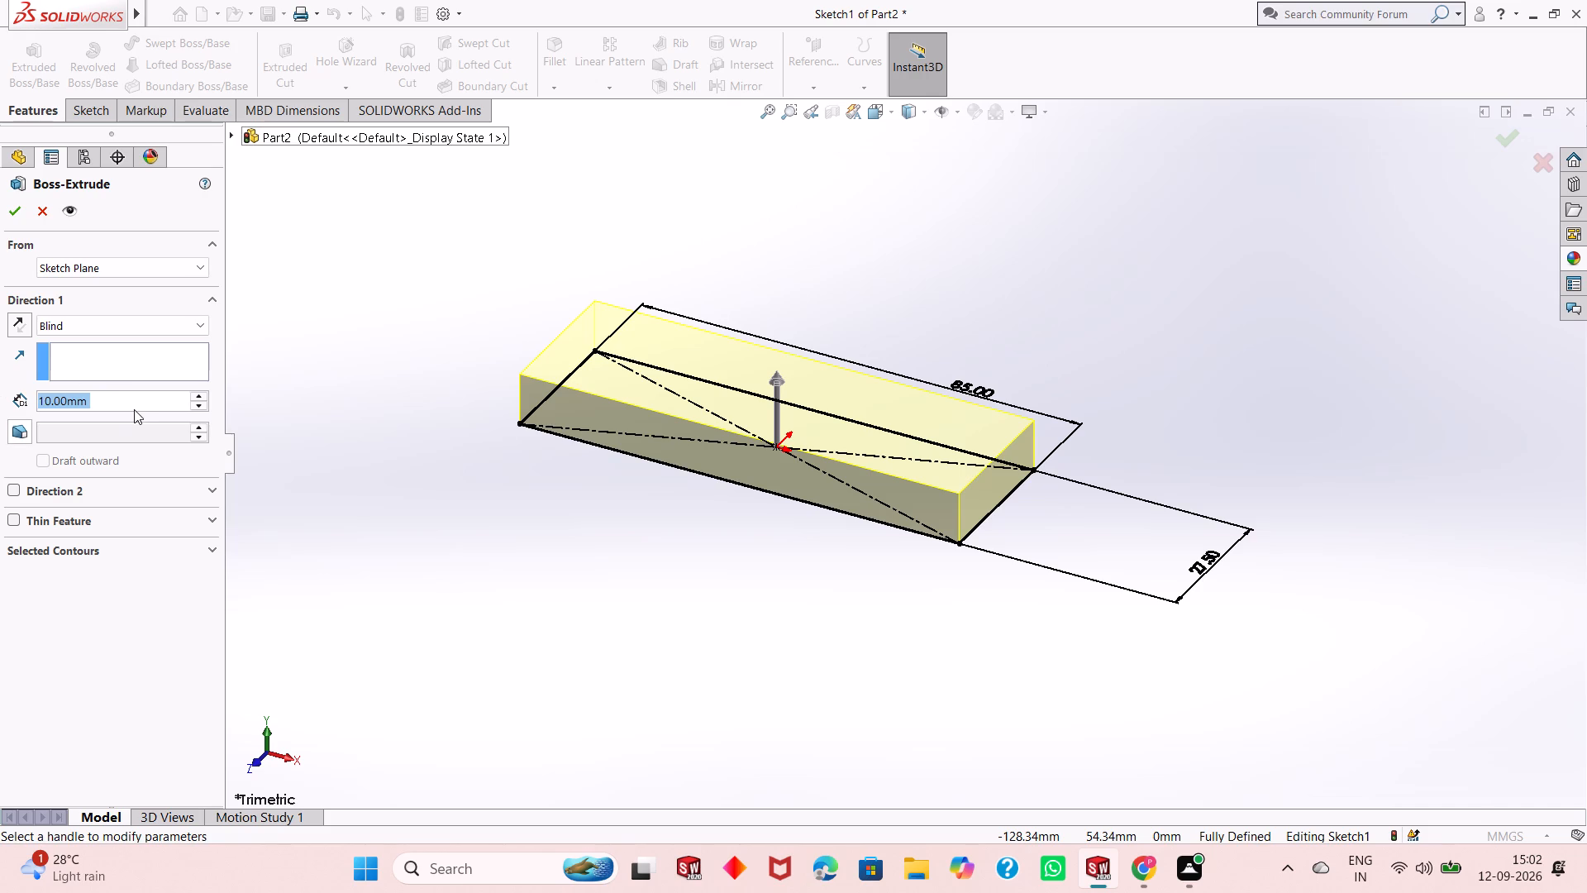
{"action": "type", "text": "7.50"}
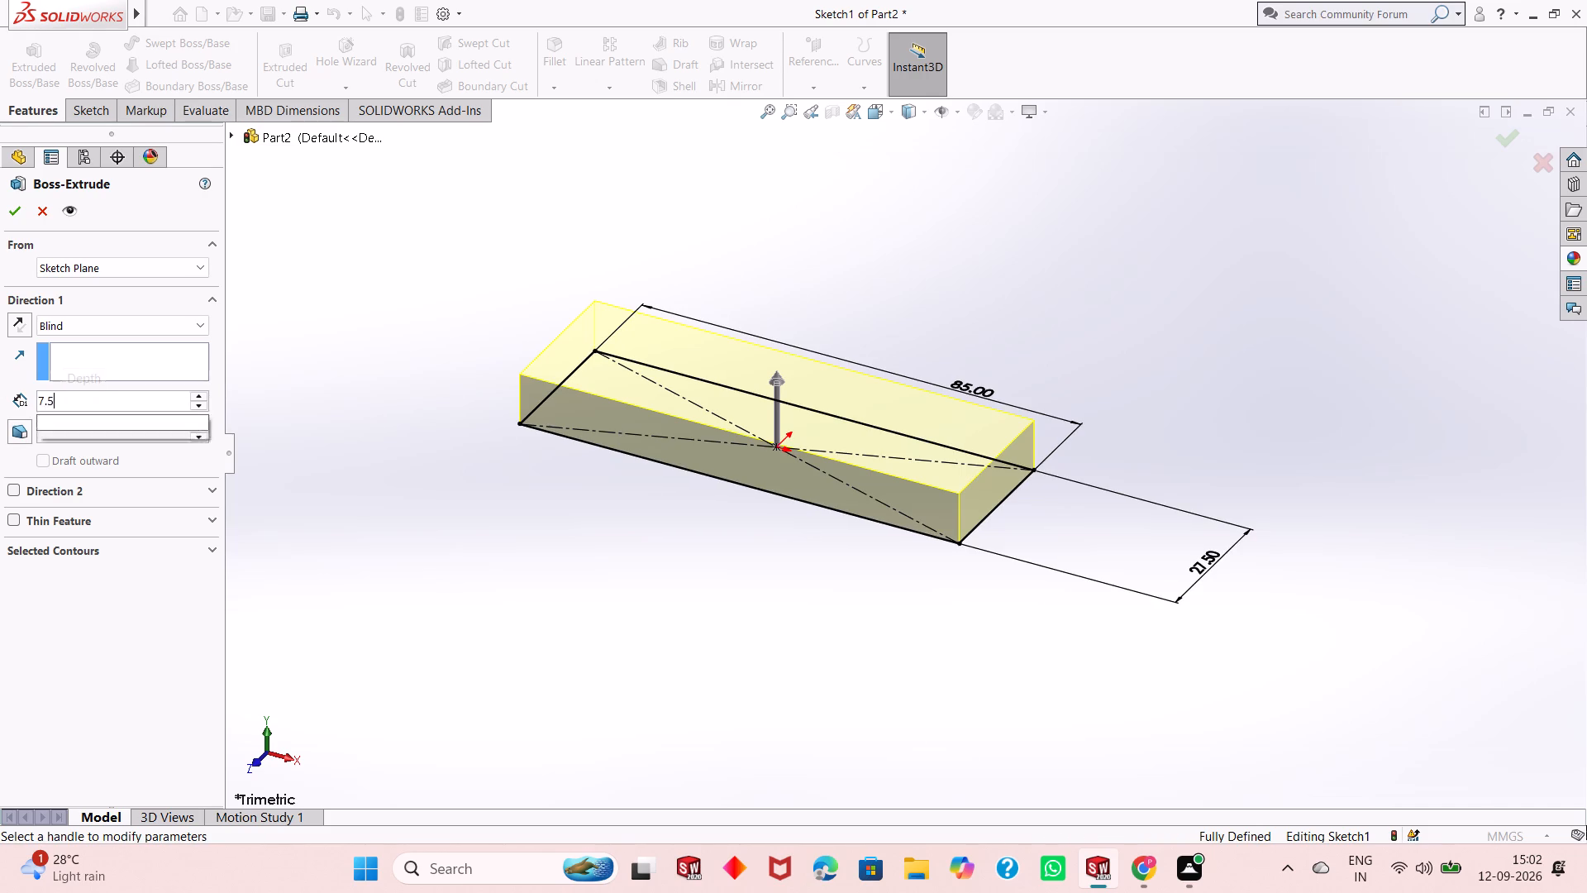
{"action": "key", "text": "Return"}
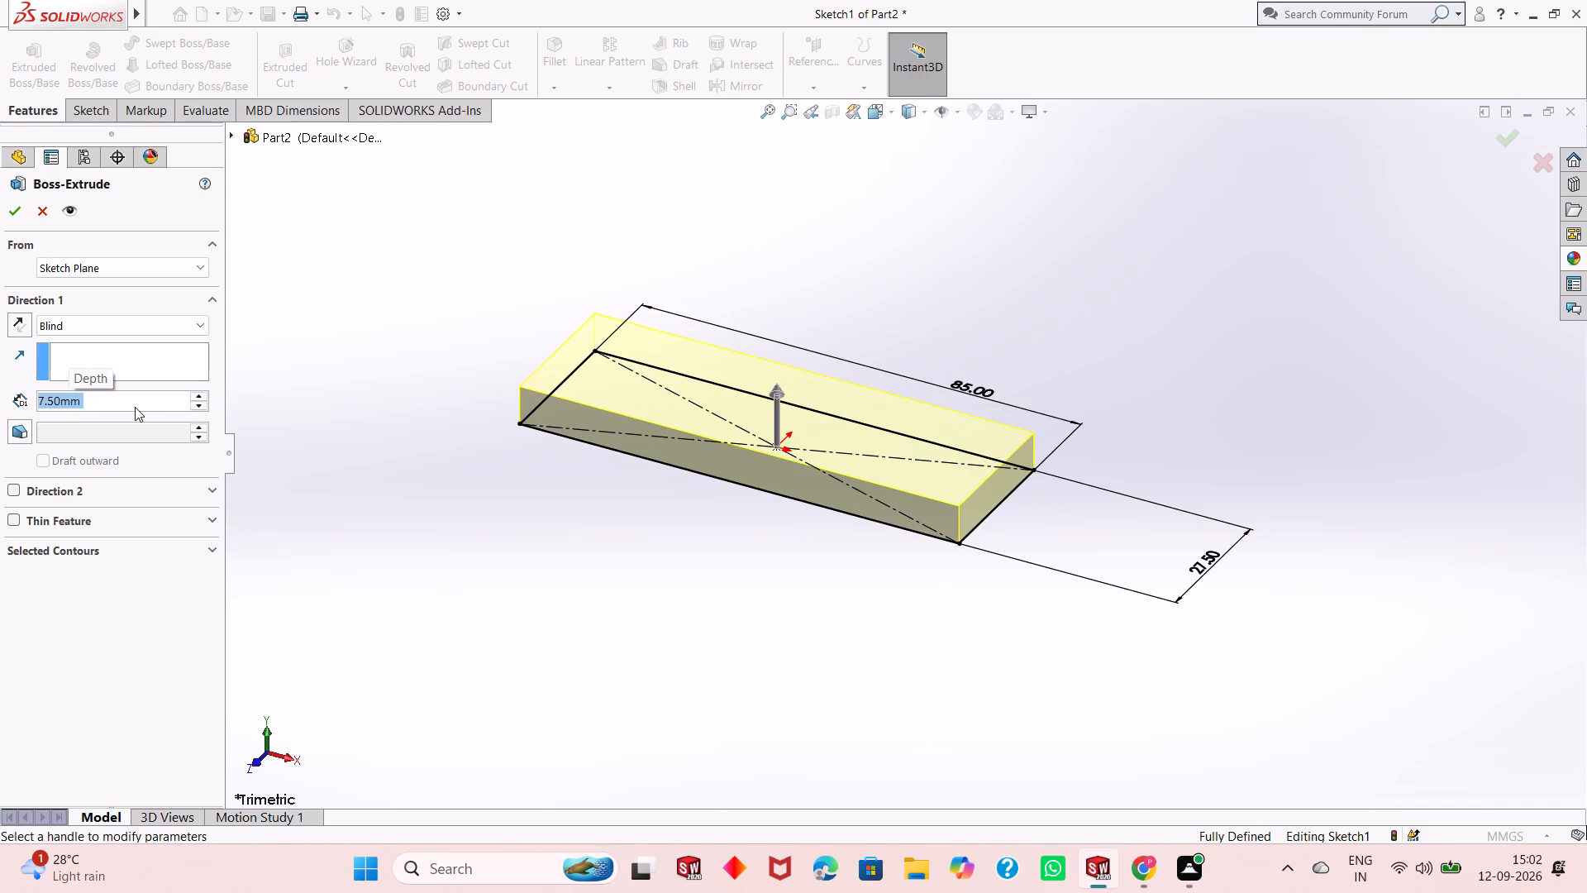
{"action": "left_click", "coordinate": [7, 213]}
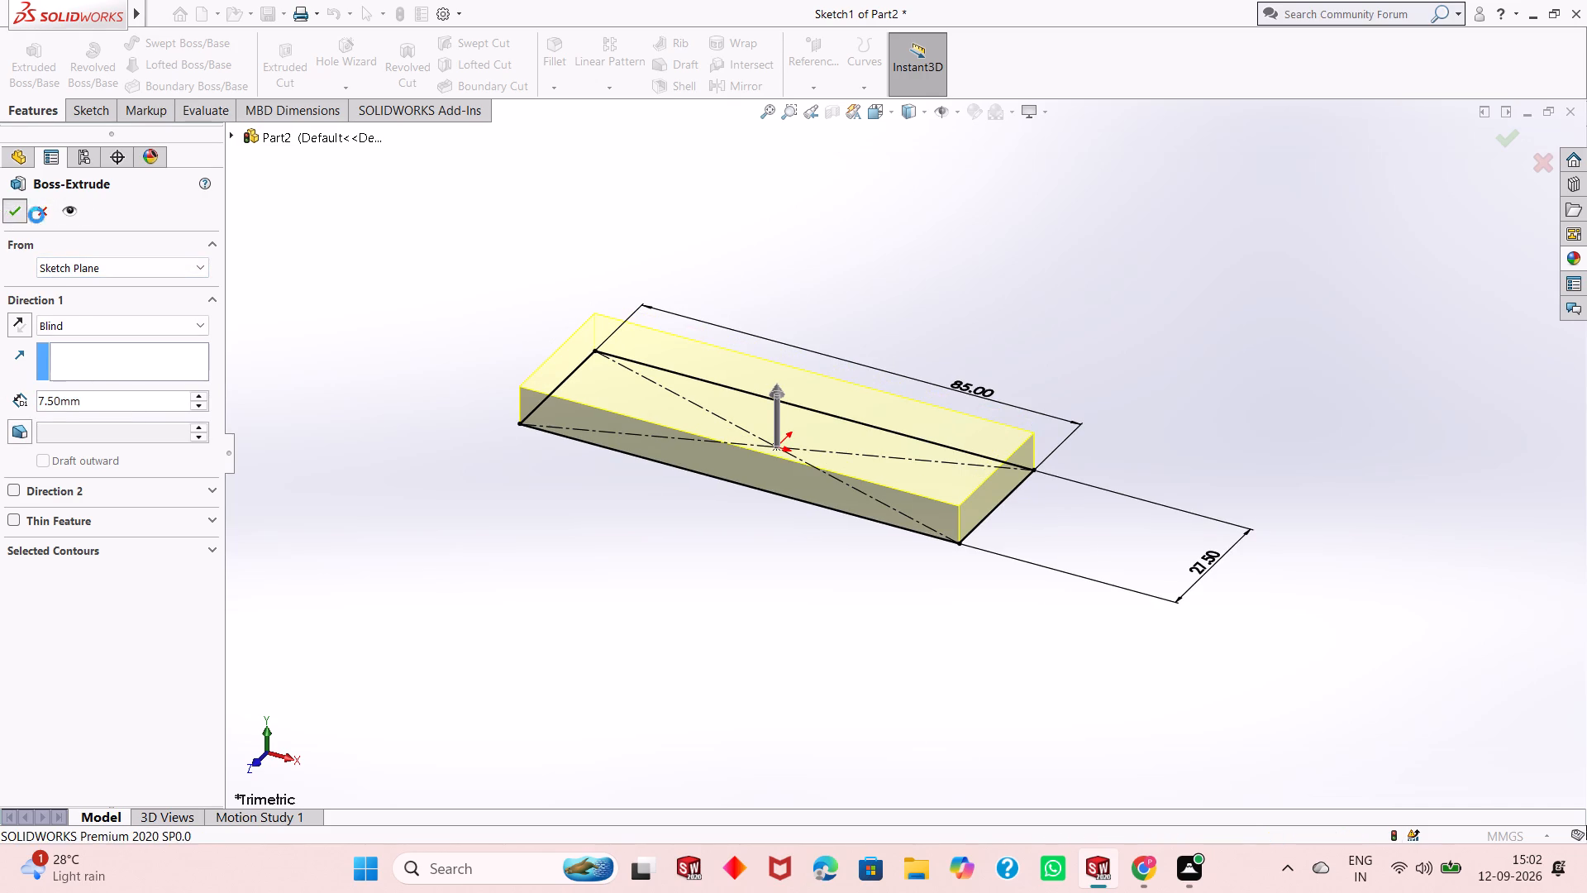
{"action": "left_click", "coordinate": [554, 507]}
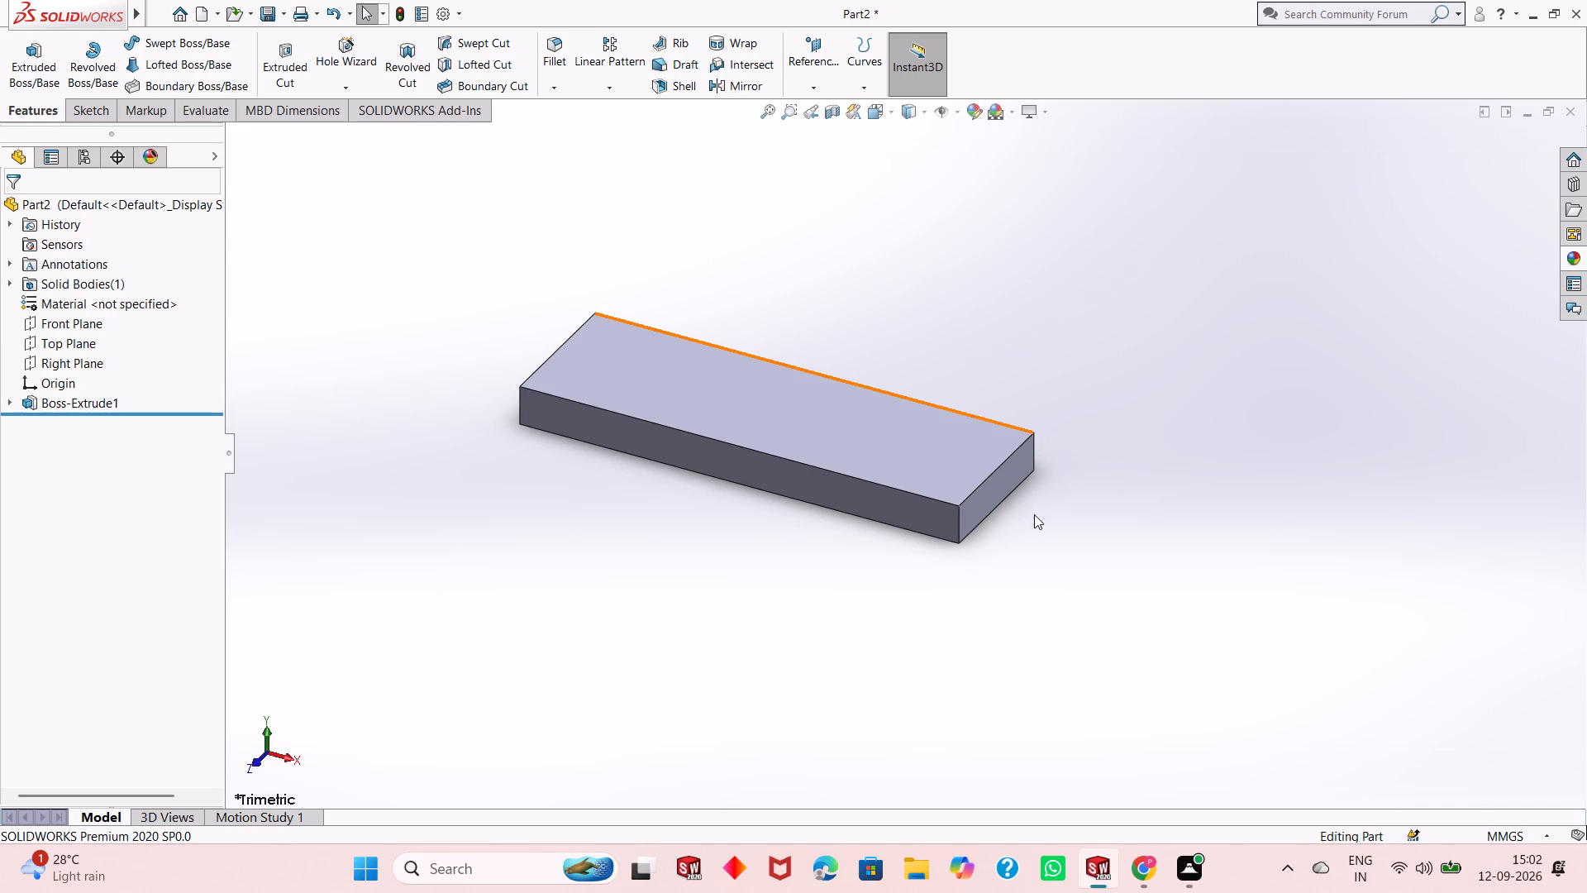
Open a new sketch on the plate's long rear side face and view it face-on.
{"action": "middle_click_drag", "start_coordinate": [1045, 513], "coordinate": [989, 512]}
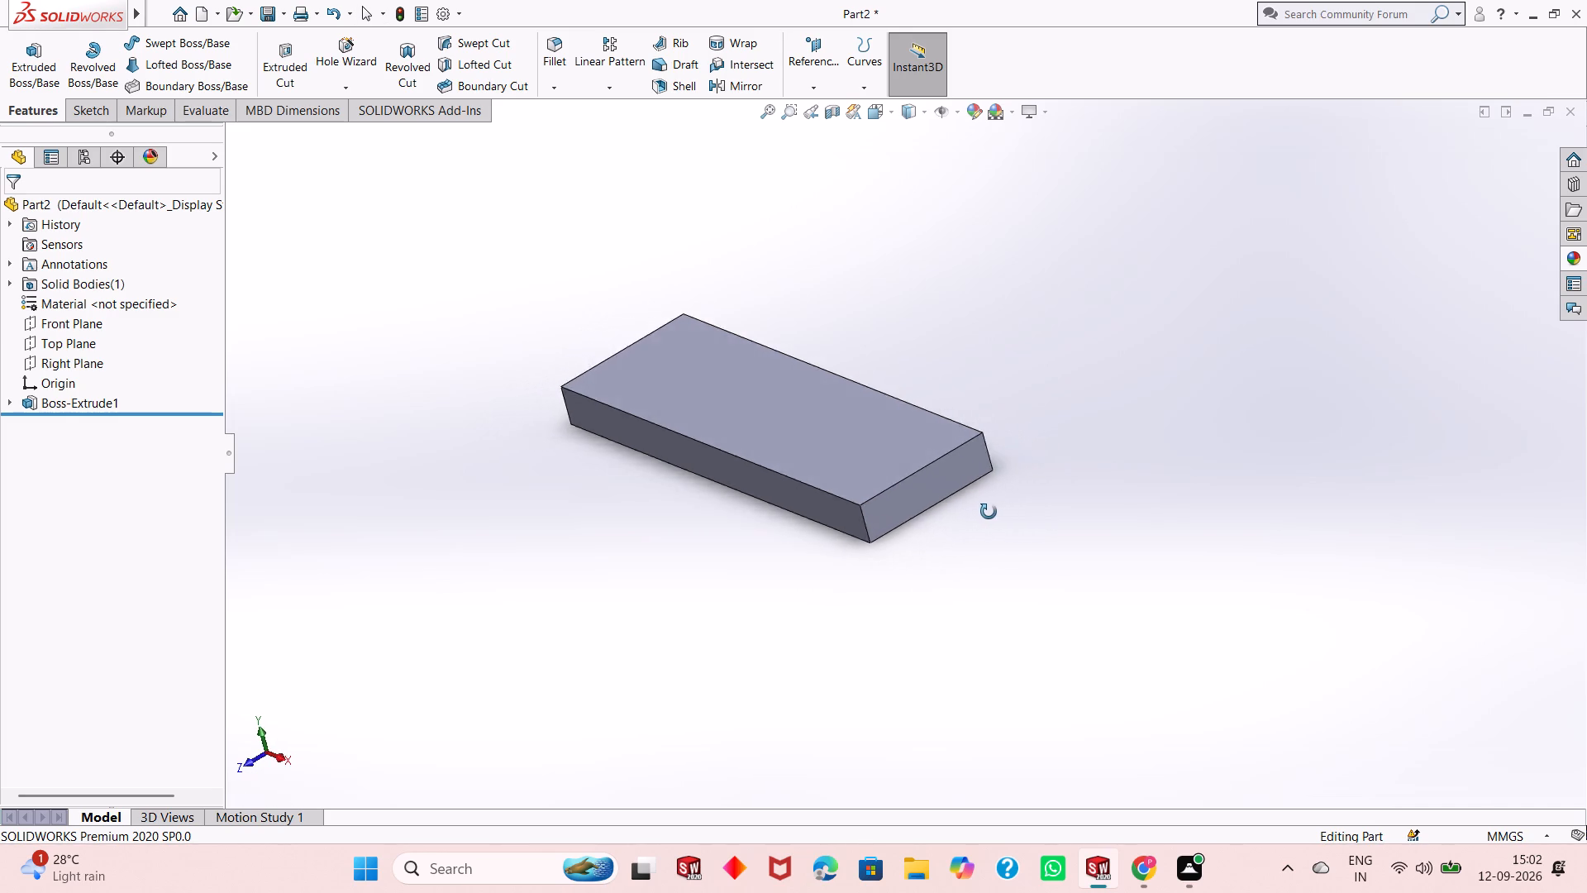
{"action": "middle_click_drag", "start_coordinate": [989, 512], "coordinate": [872, 523]}
{"action": "left_click", "coordinate": [796, 407]}
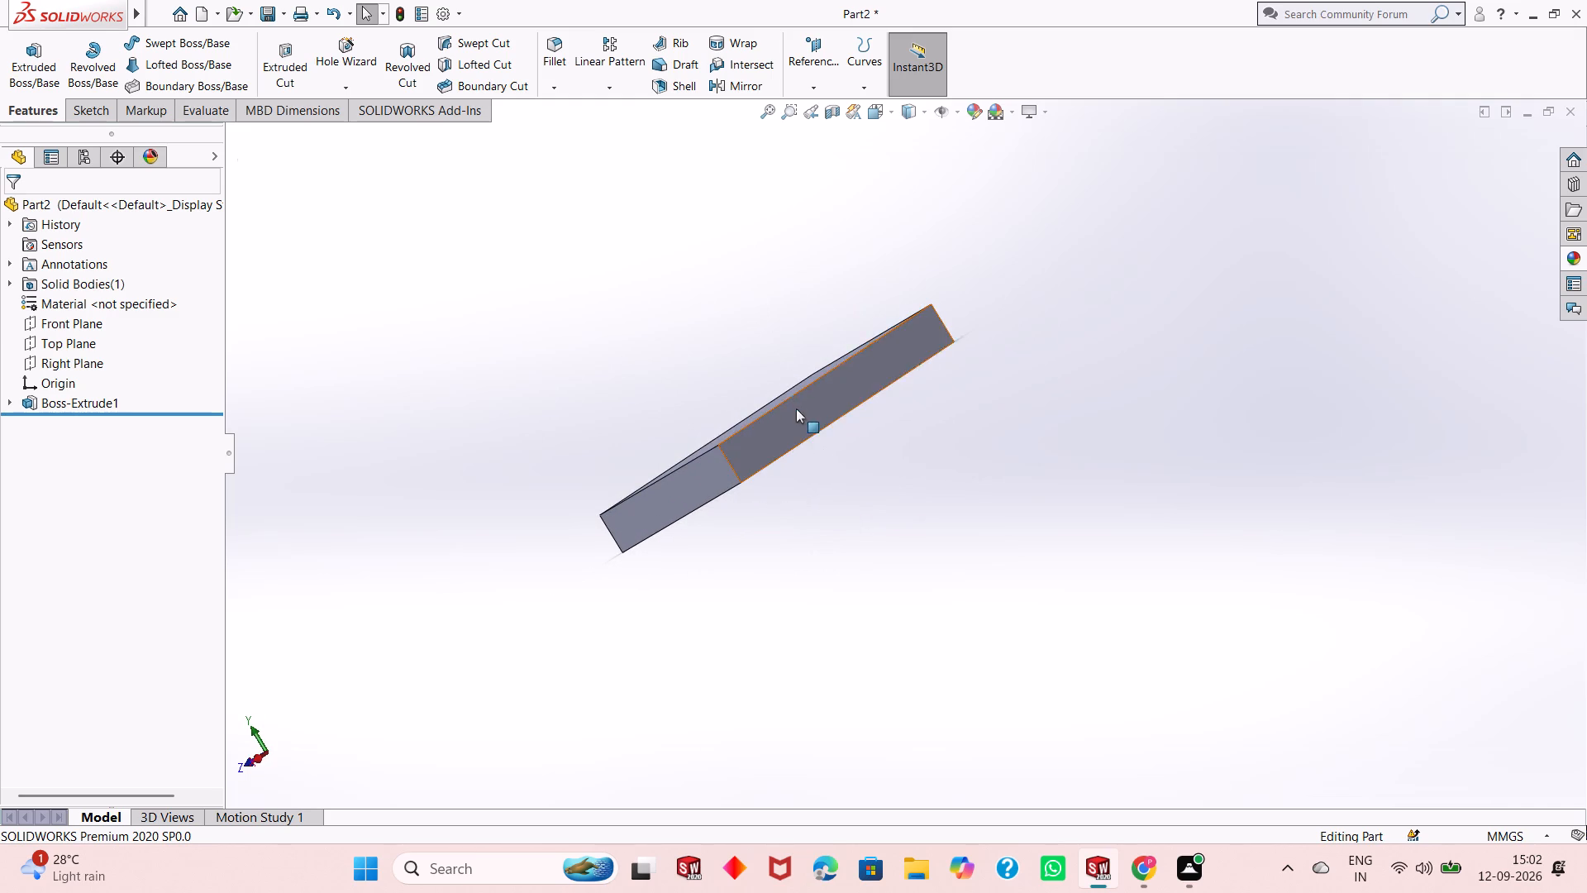
{"action": "left_click", "coordinate": [875, 357]}
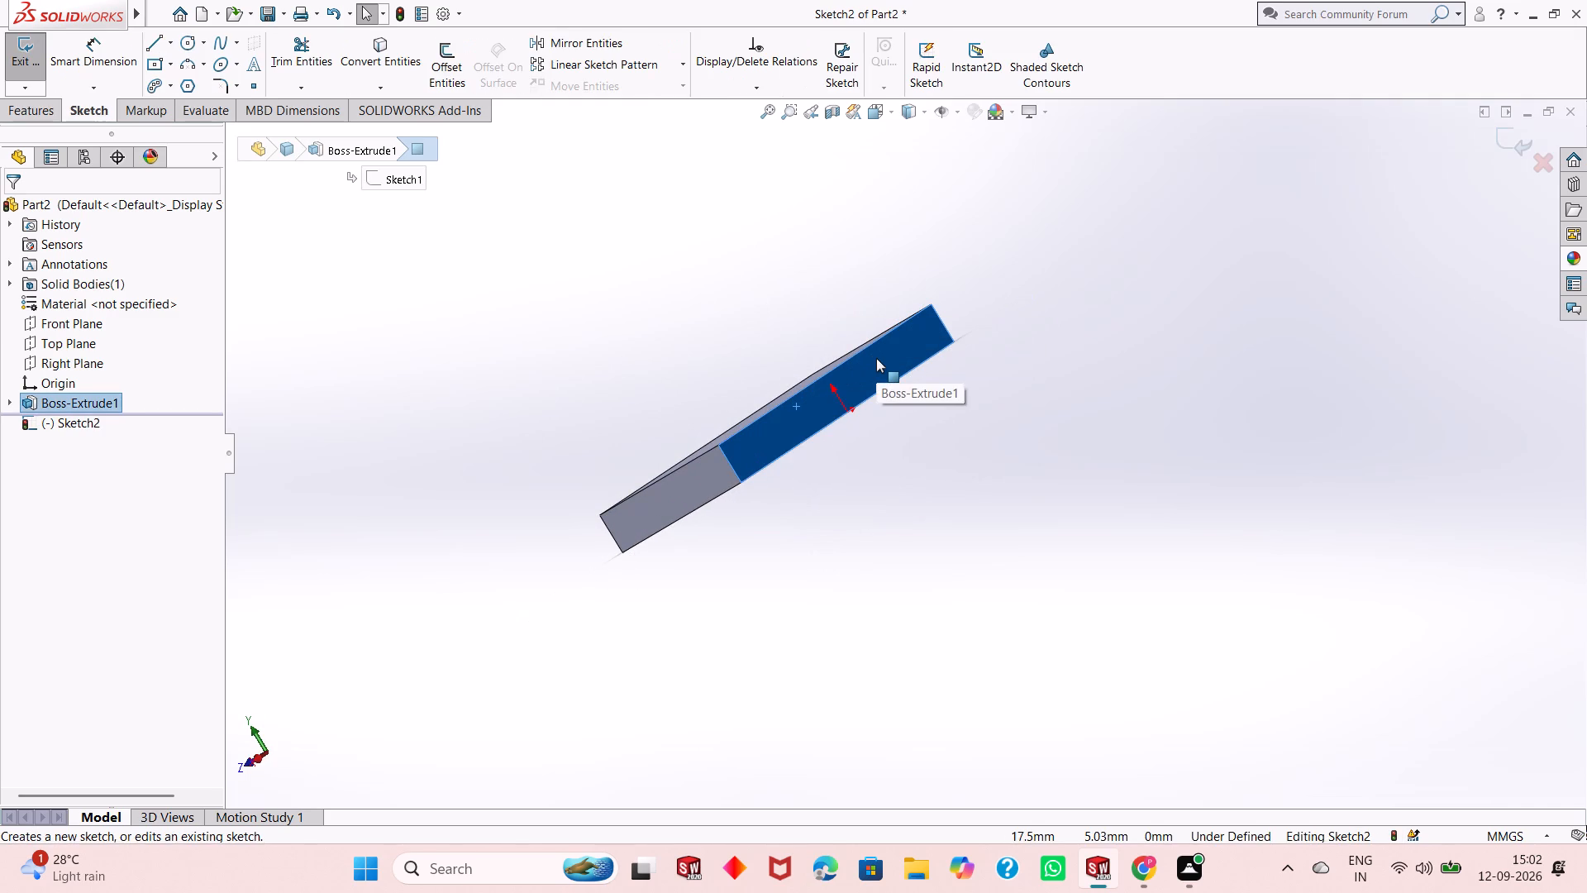
{"action": "key", "text": "ctrl+8"}
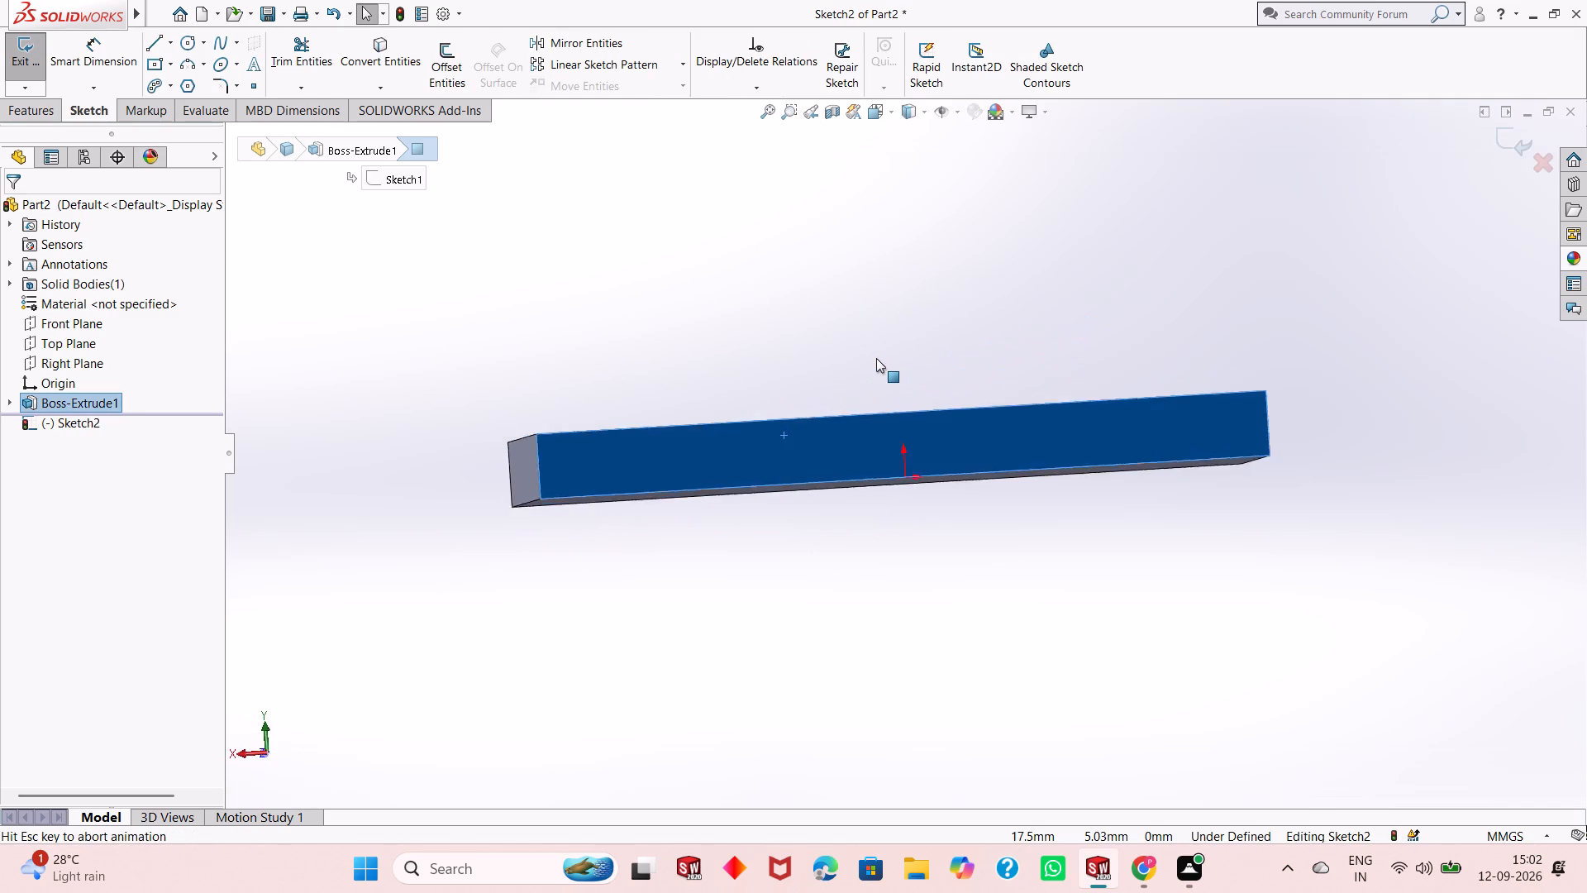
{"action": "key", "text": "Escape"}
Sketch a circle of about 8.5 mm radius above the plate, centred about 25 mm left of and 46 mm above the origin.
{"action": "scroll", "coordinate": [984, 641], "scroll_direction": "up", "scroll_amount": 1}
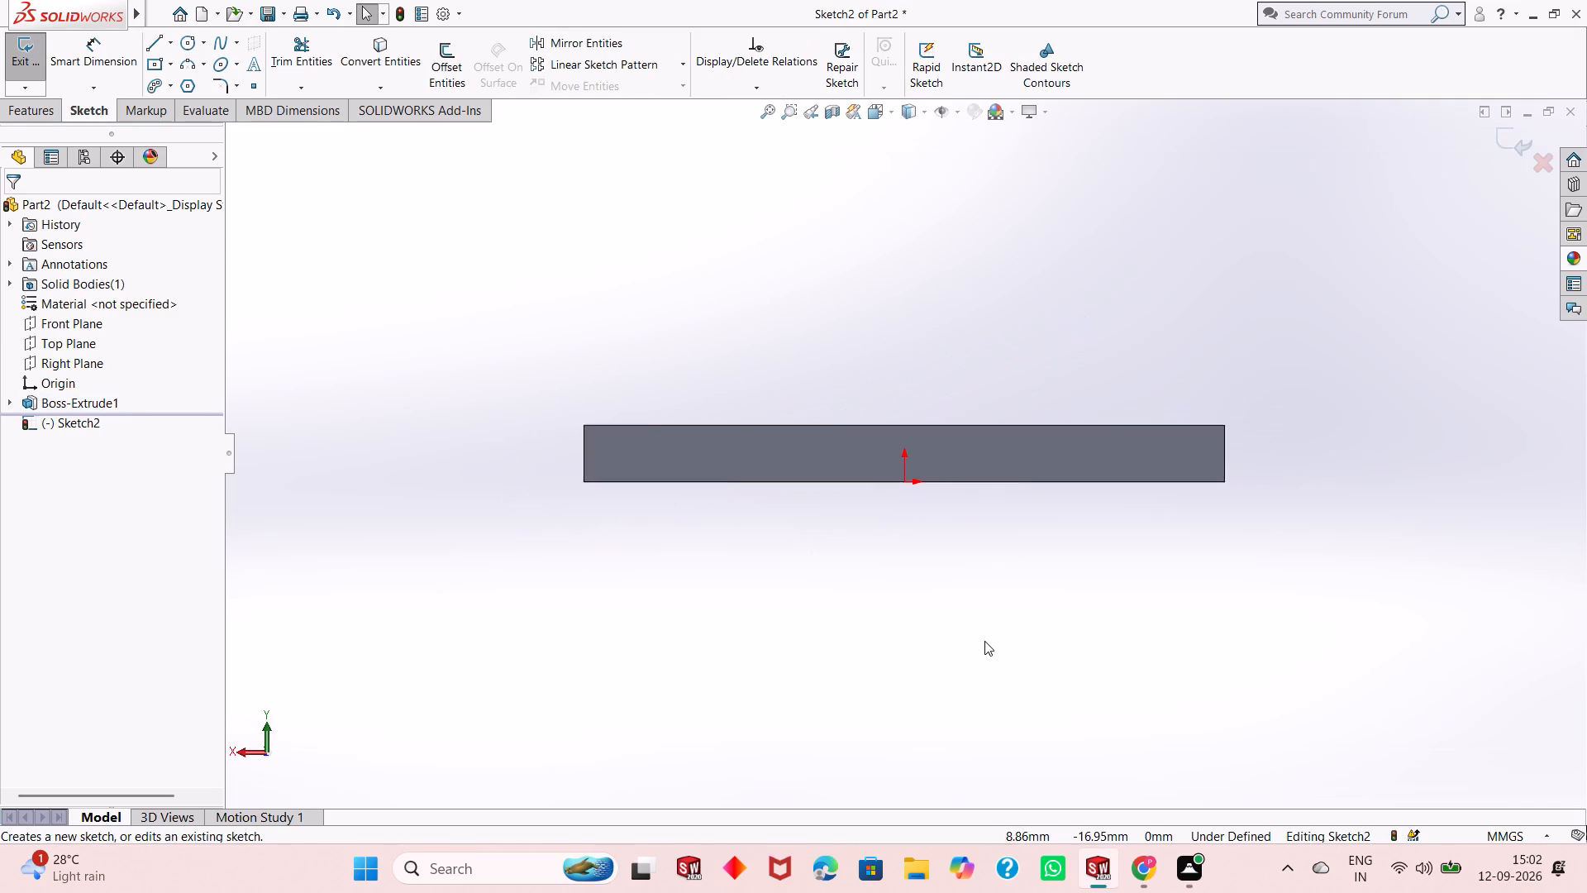
{"action": "scroll", "coordinate": [984, 641], "scroll_direction": "up", "scroll_amount": 2}
{"action": "scroll", "coordinate": [929, 205], "scroll_direction": "down", "scroll_amount": 2}
{"action": "scroll", "coordinate": [976, 520], "scroll_direction": "up", "scroll_amount": 2}
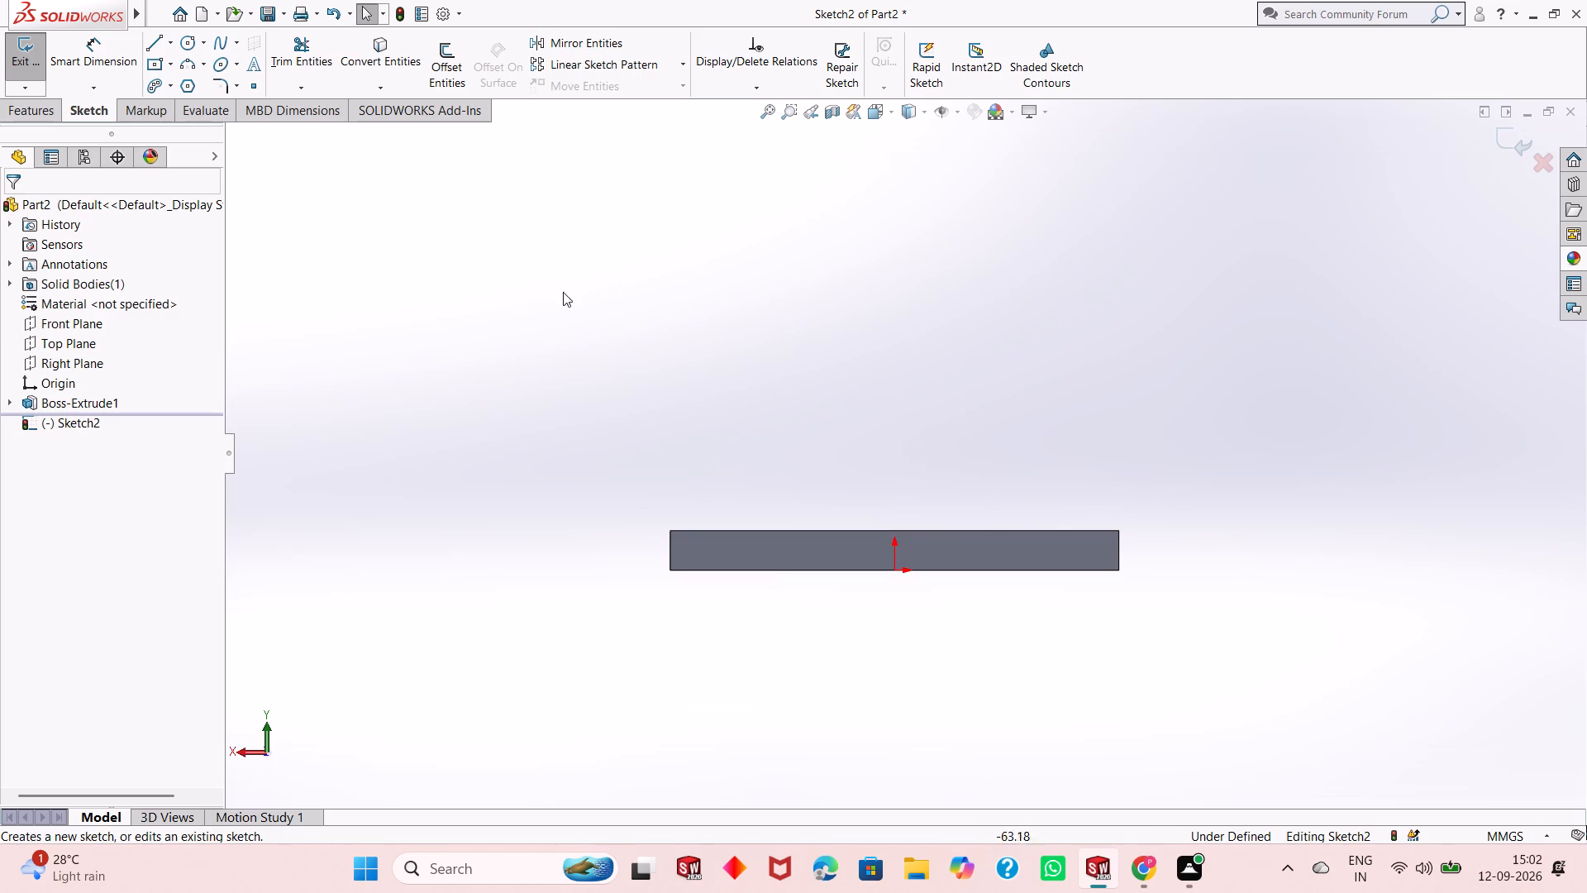
{"action": "left_click", "coordinate": [183, 51]}
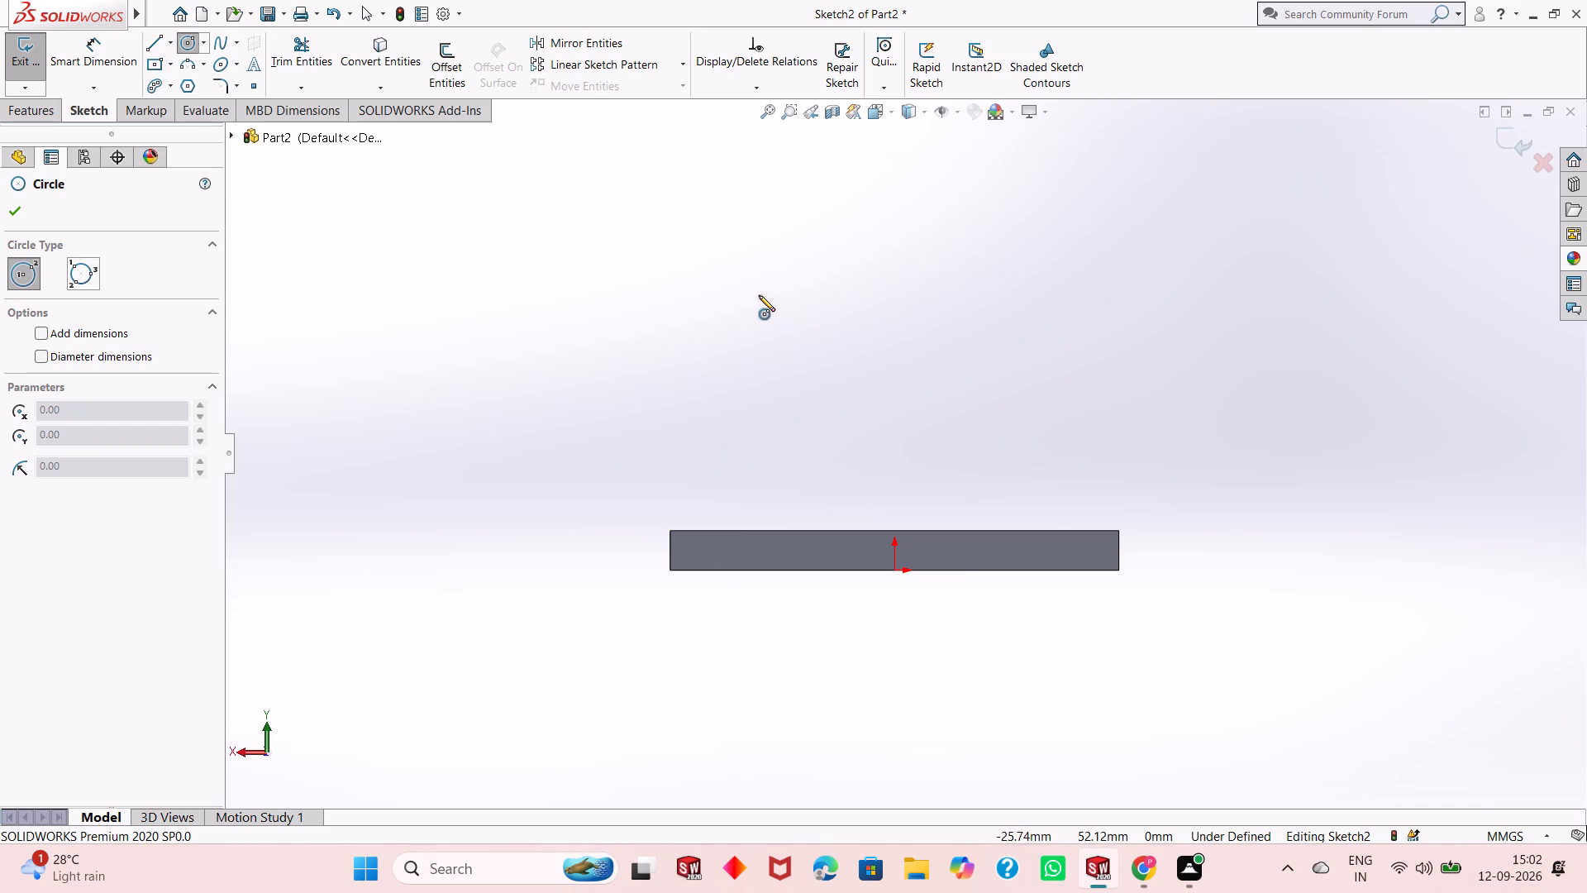
{"action": "left_click", "coordinate": [761, 327]}
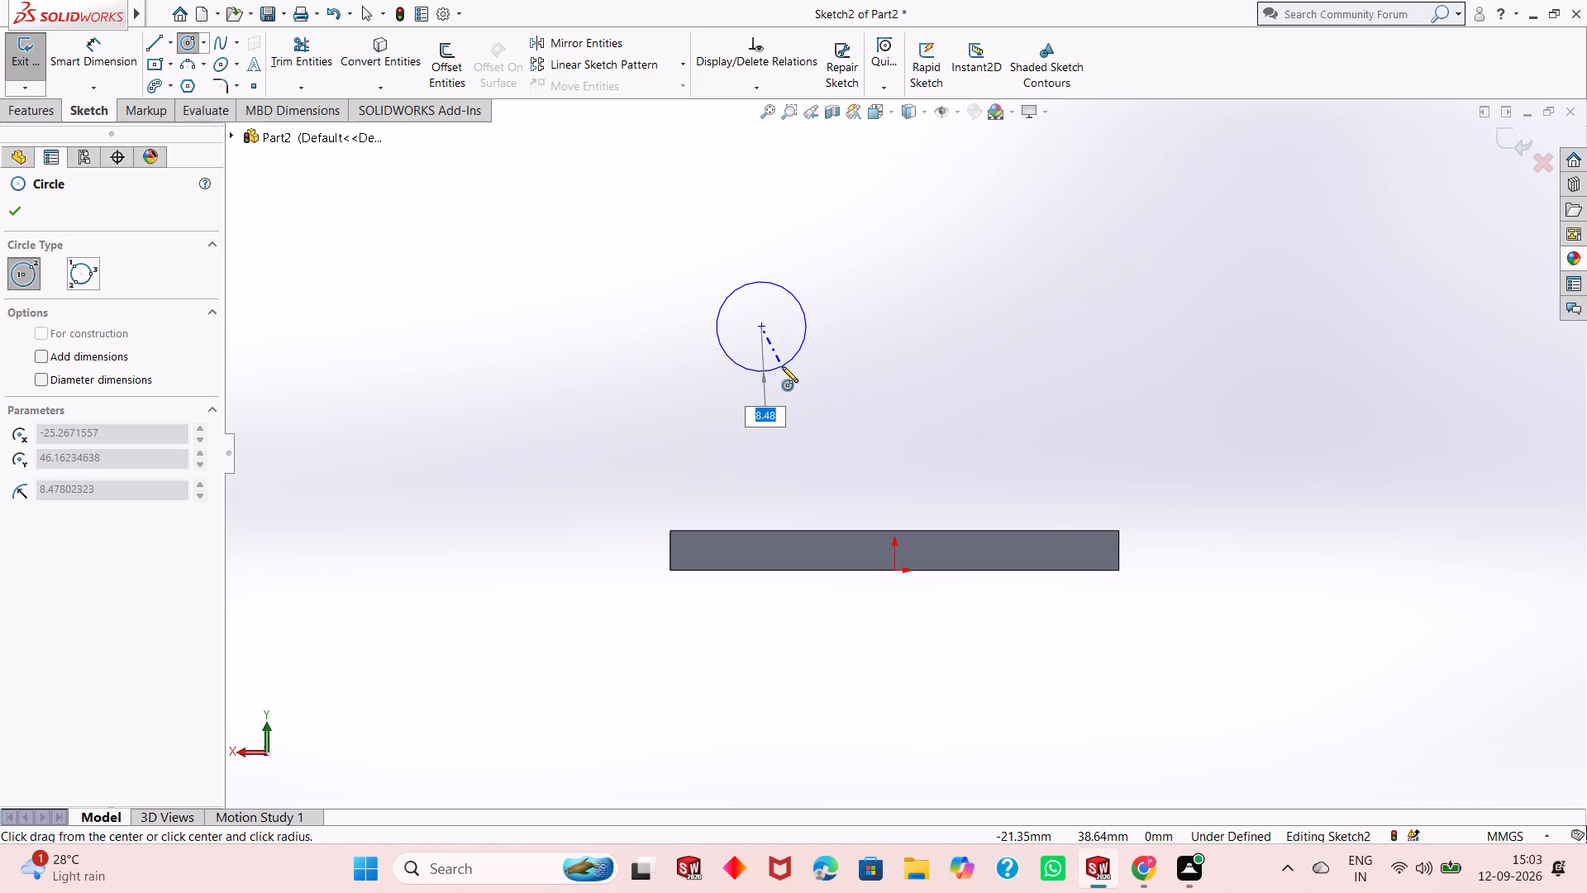
{"action": "left_click", "coordinate": [782, 366]}
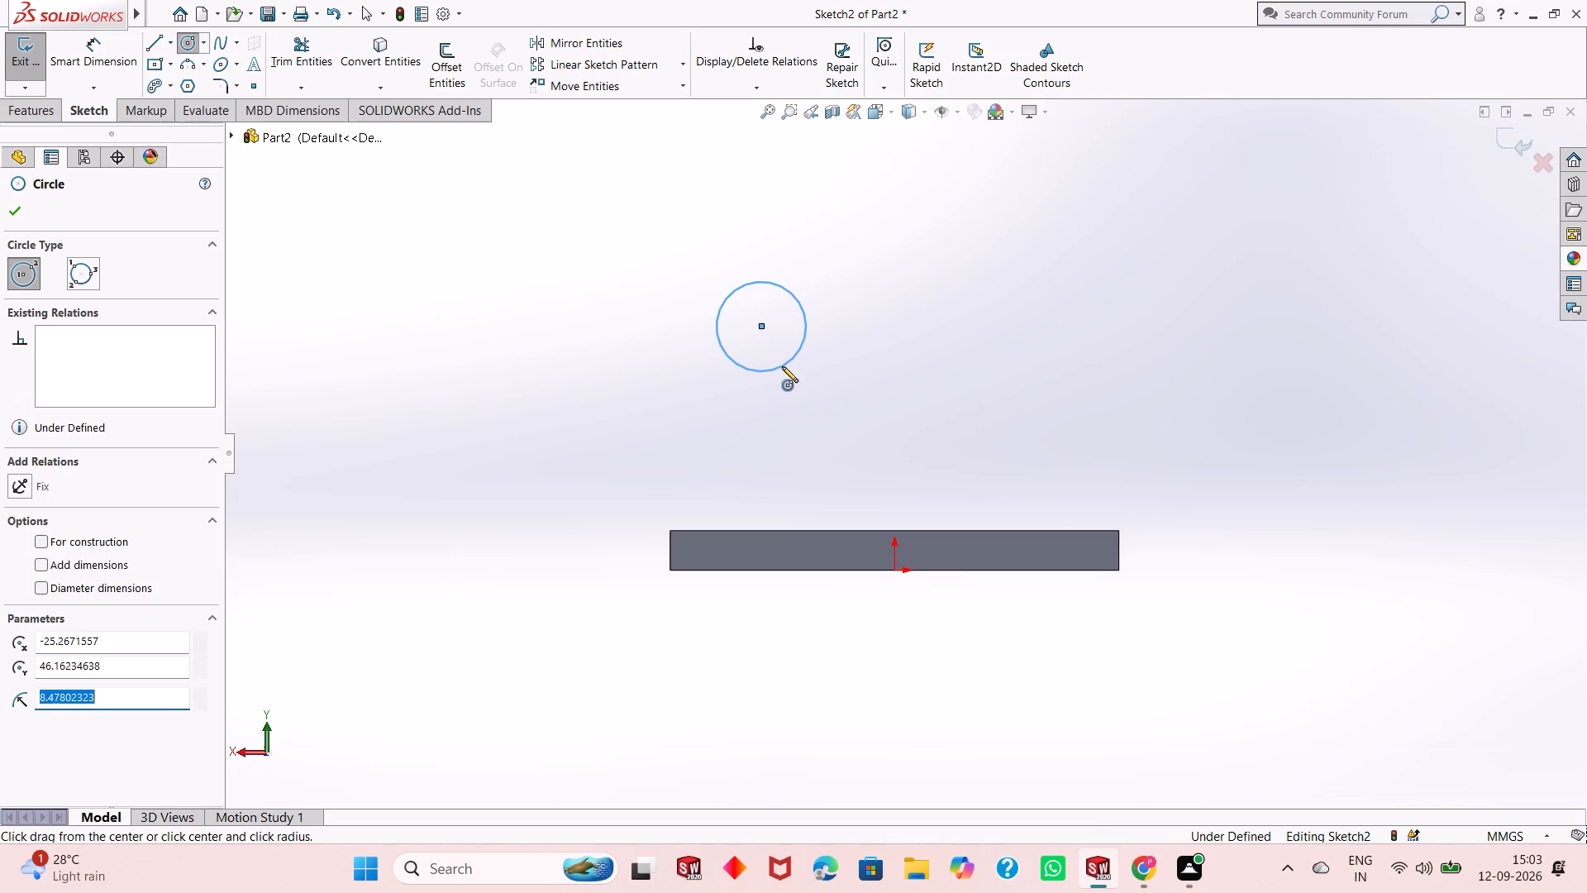
{"action": "left_click", "coordinate": [760, 326]}
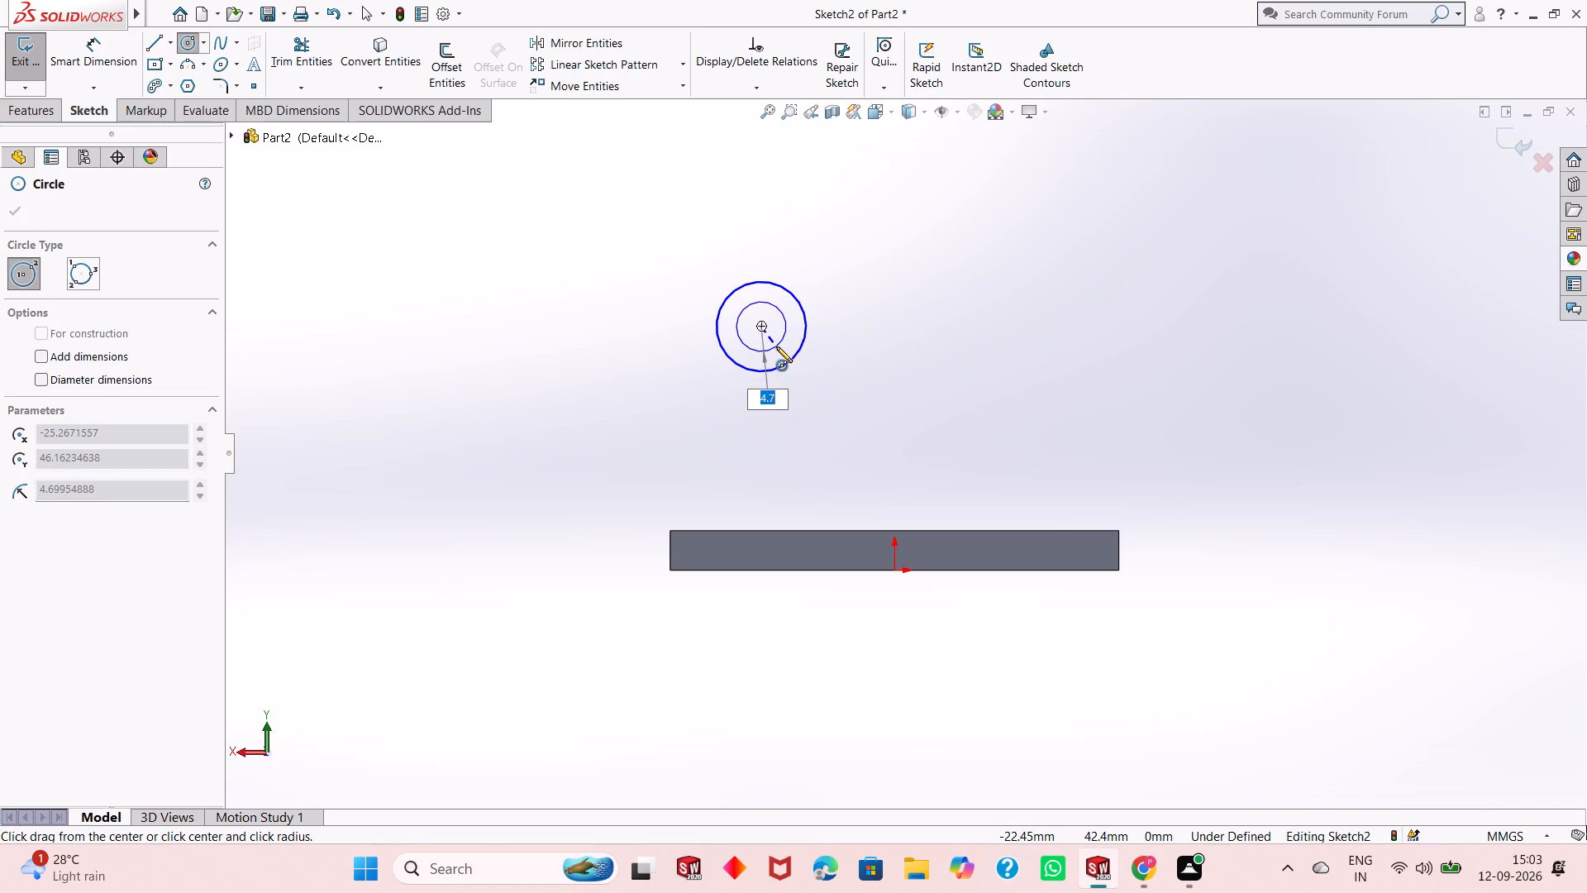
{"action": "key", "text": "Escape"}
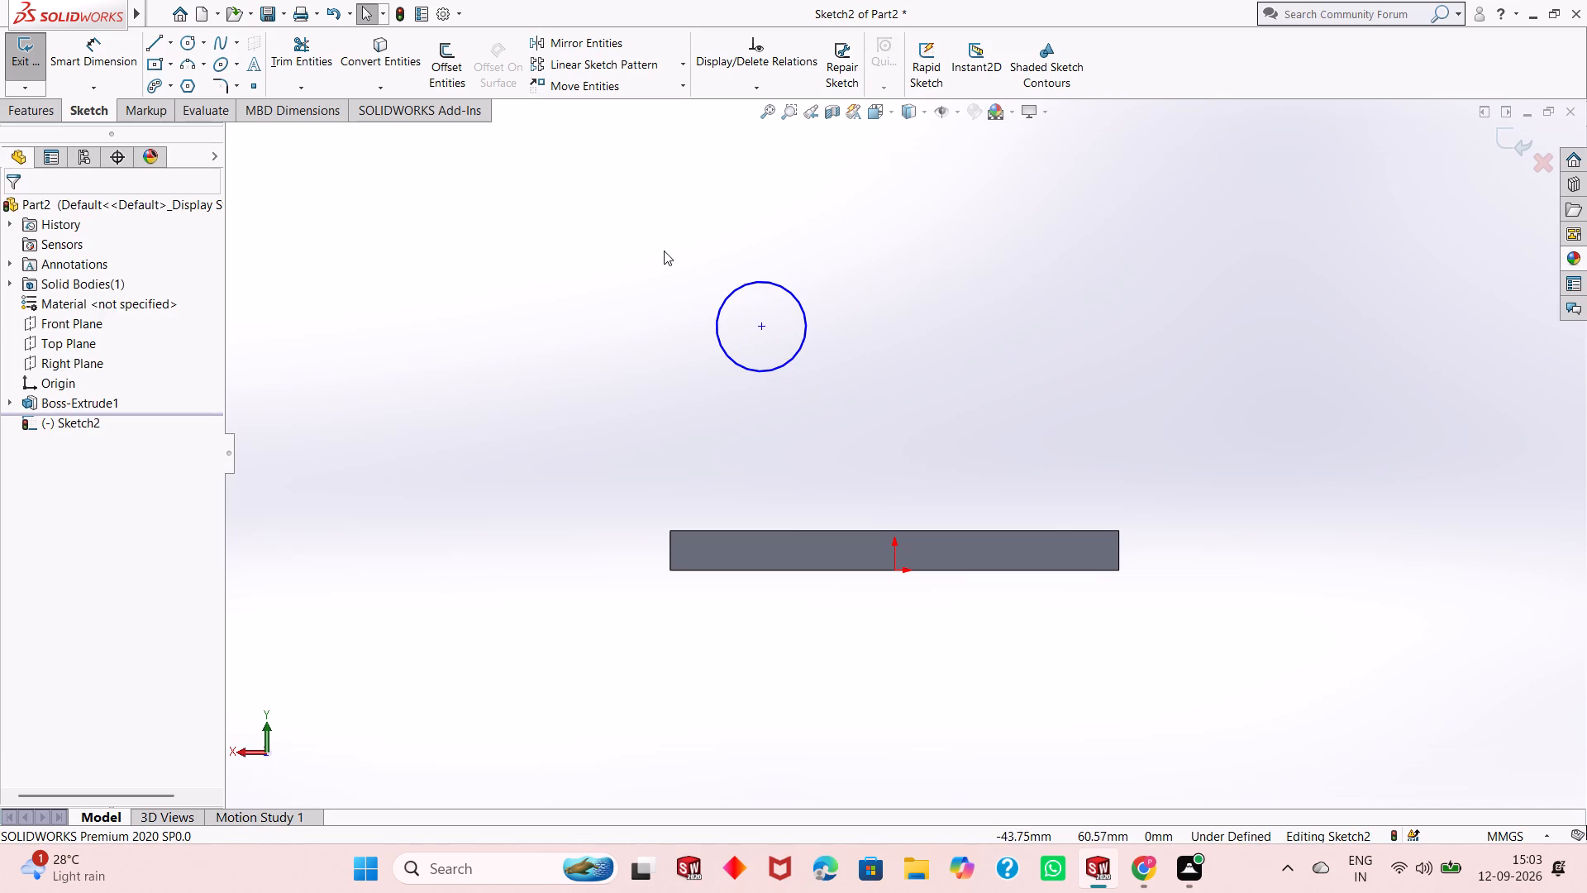
Dimension the circle above the plate to a diameter of 20 mm.
{"action": "left_click", "coordinate": [114, 61]}
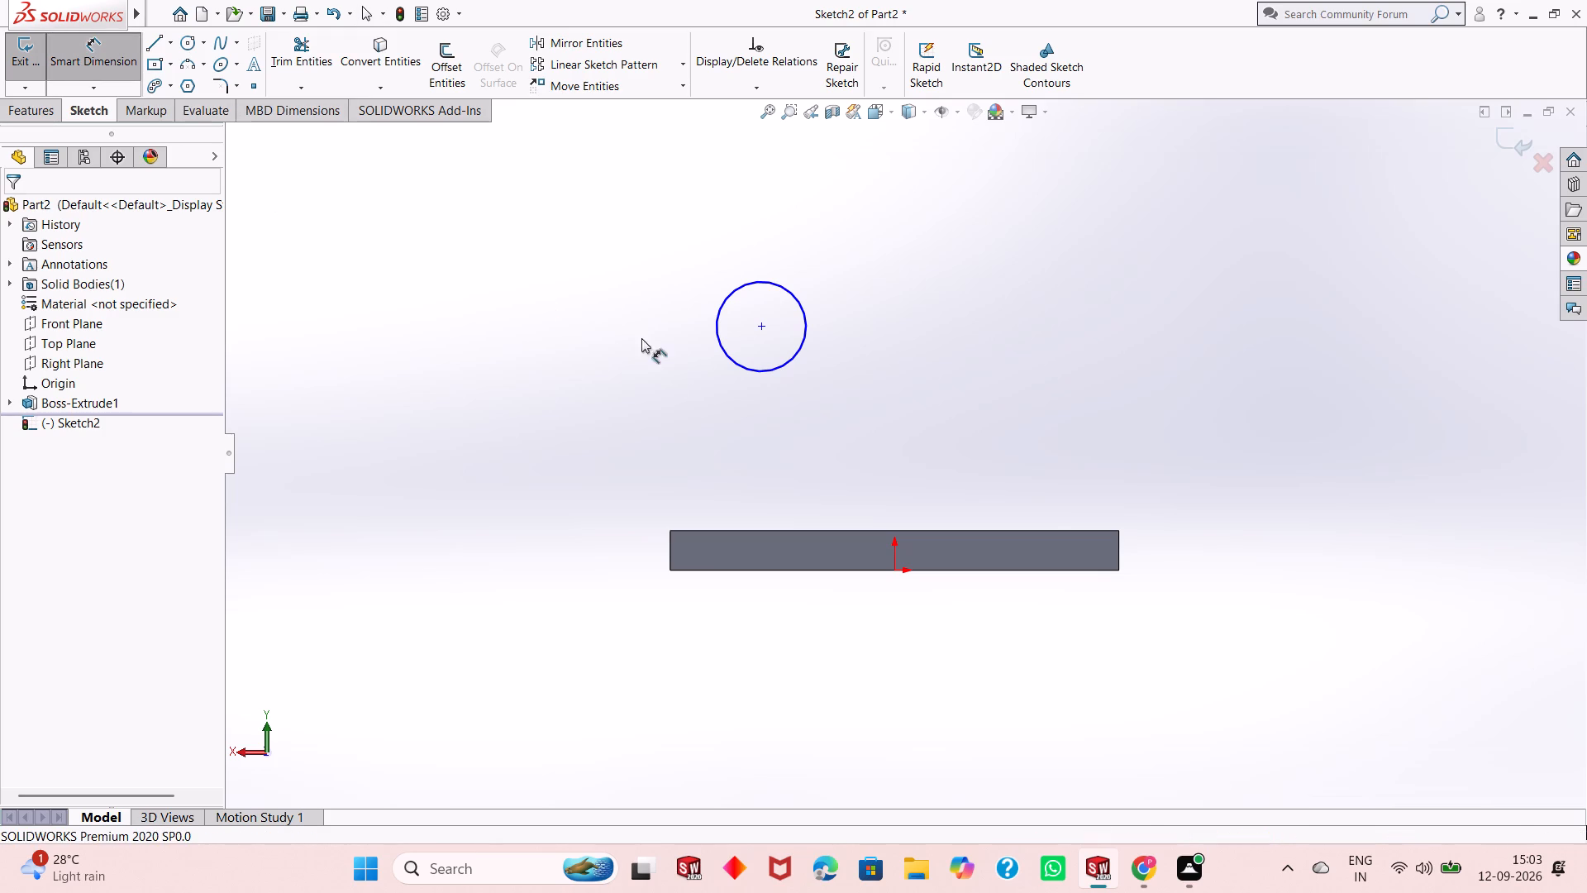
{"action": "left_click", "coordinate": [727, 351]}
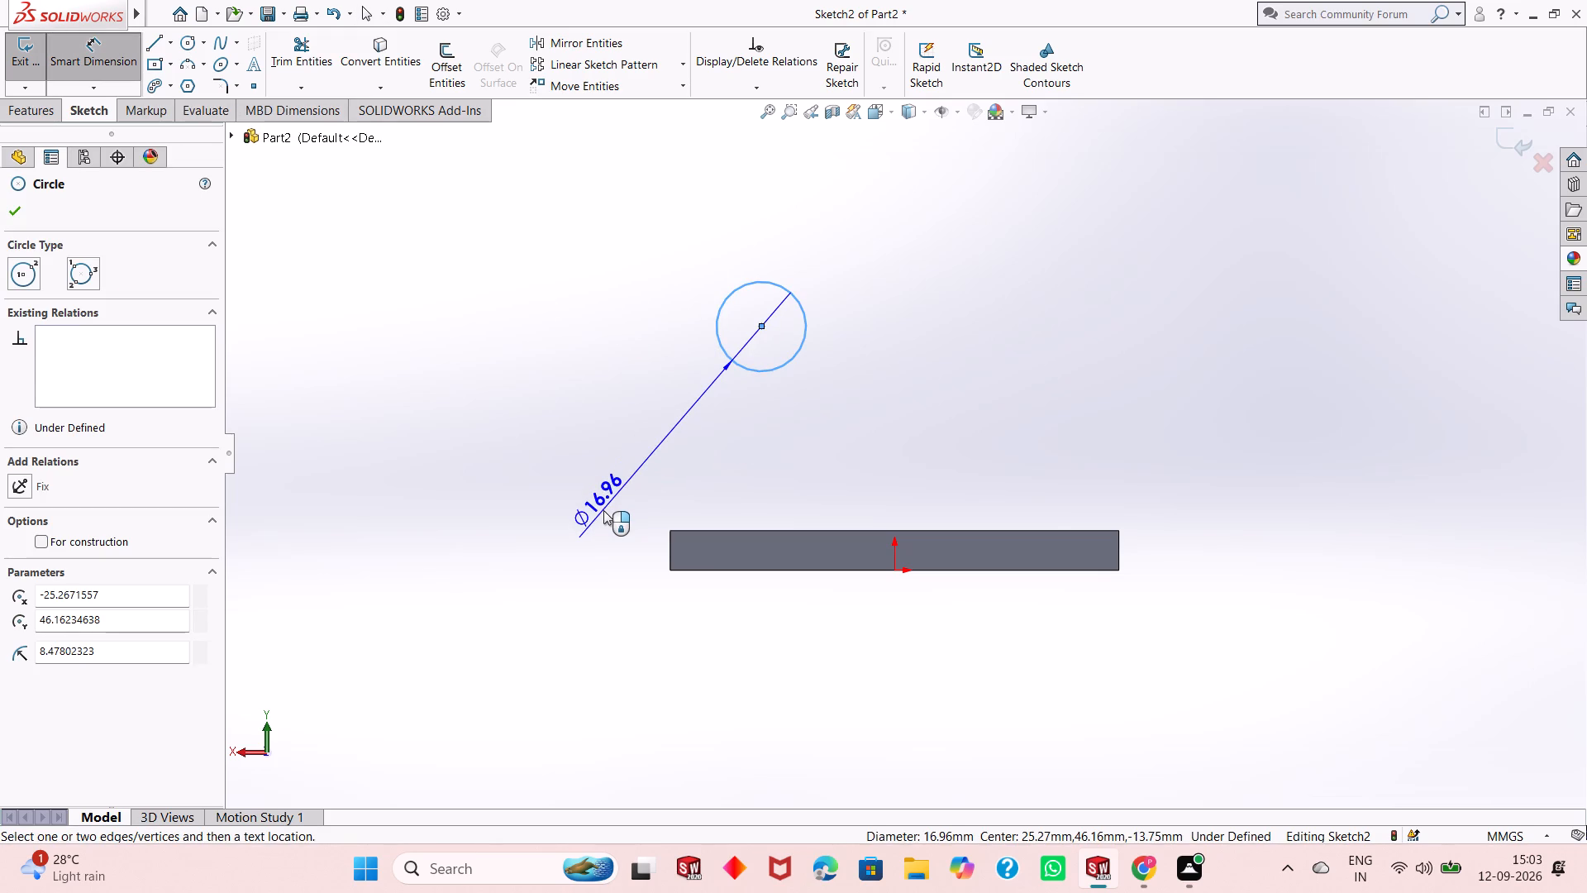
{"action": "left_click", "coordinate": [603, 510]}
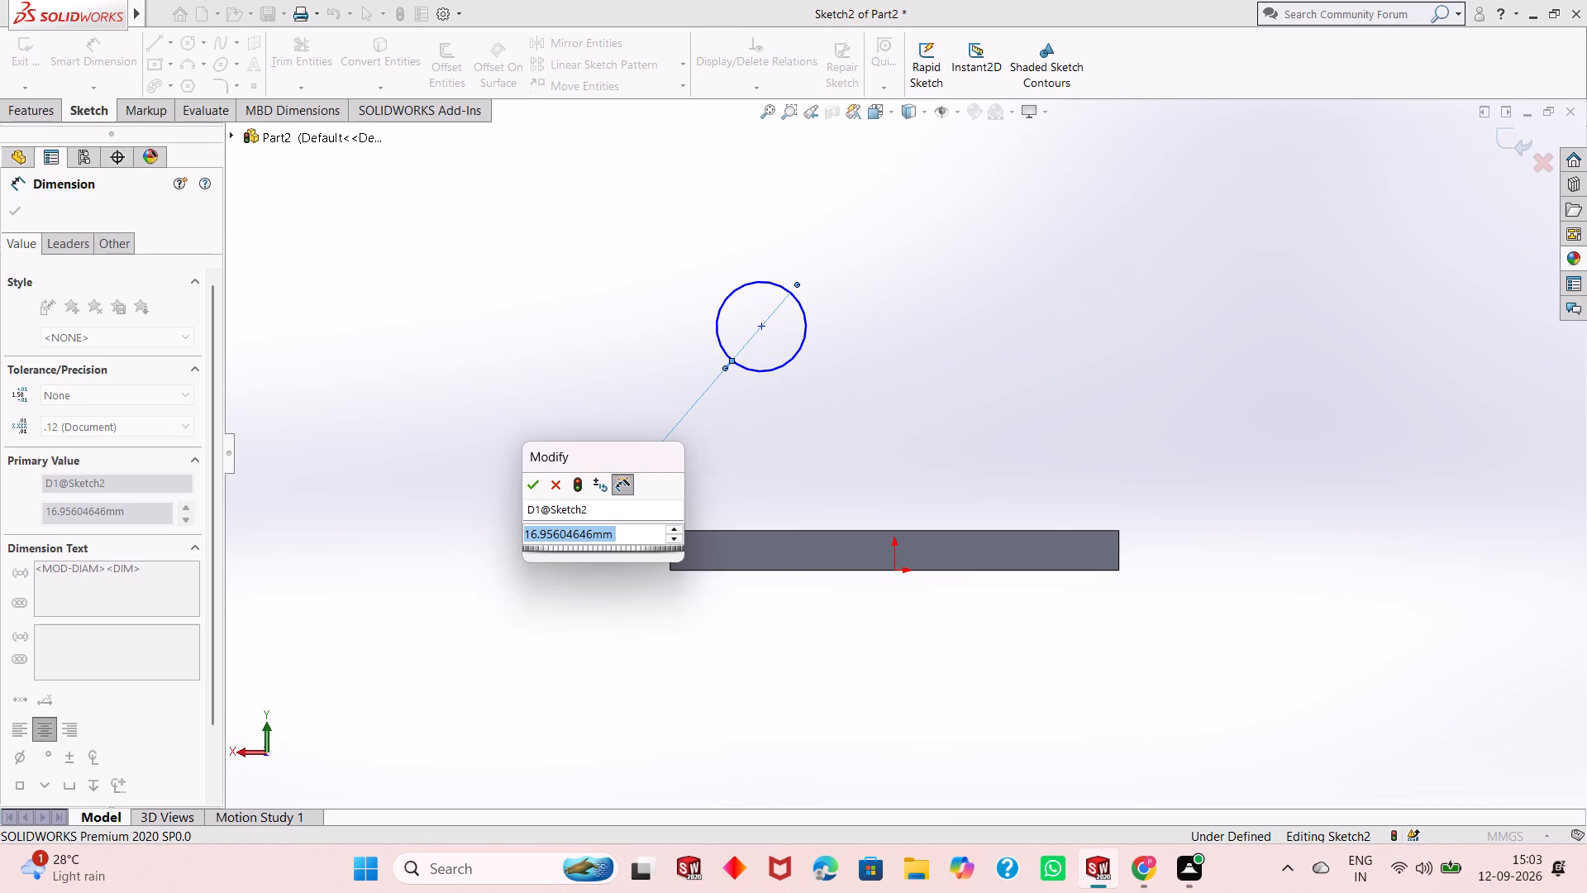
{"action": "type", "text": "20"}
{"action": "key", "text": "Return"}
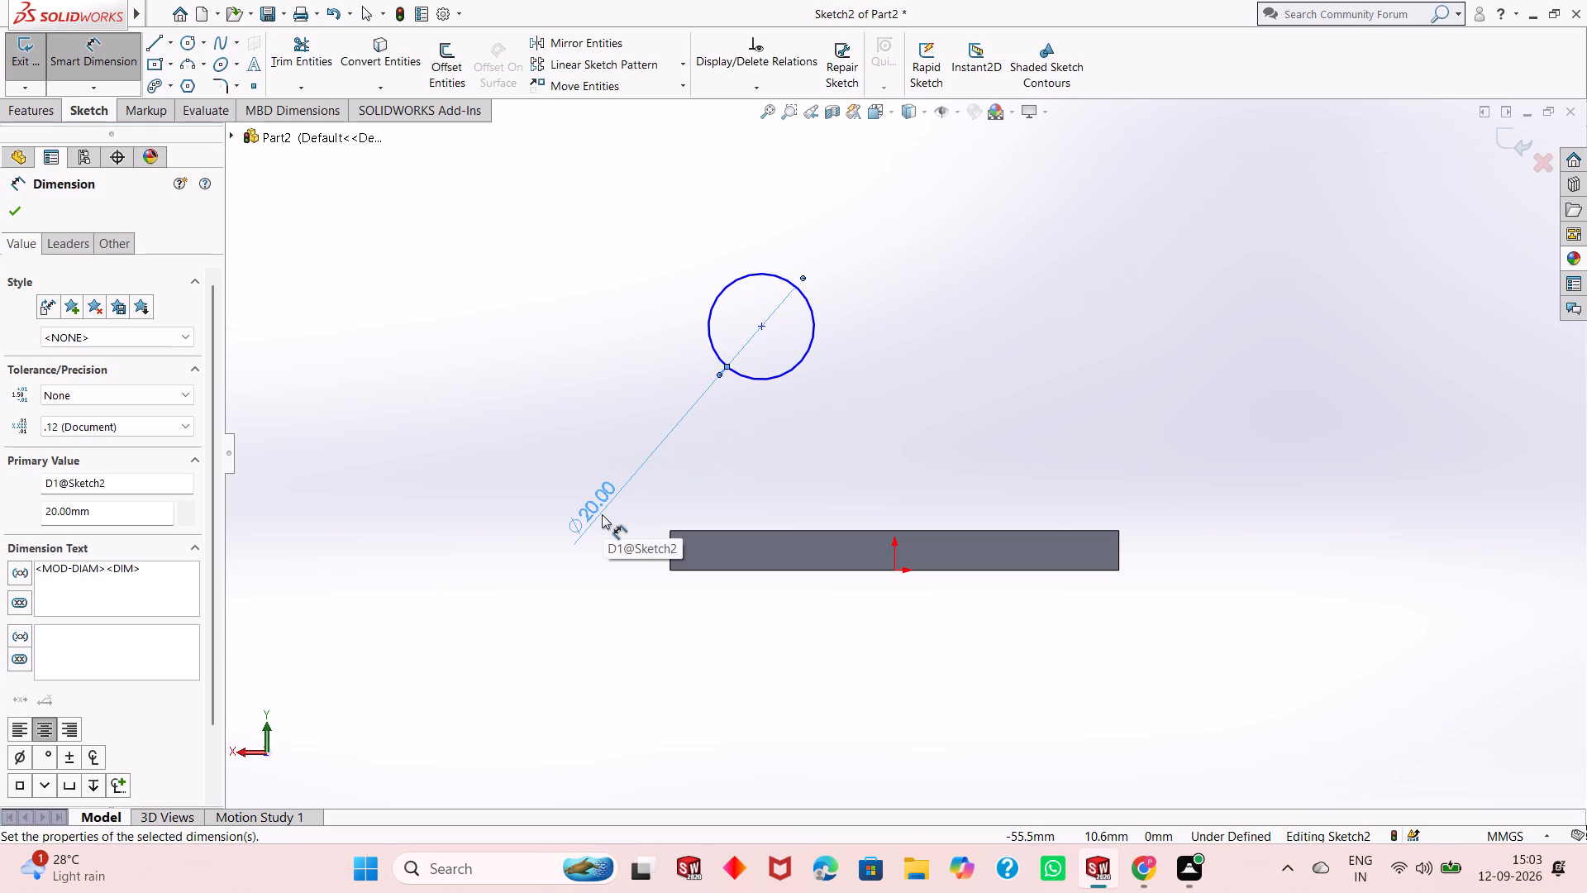
Dimension the circle's centre 40 mm above the plate's top edge and 17.50 mm horizontally from the plate's left end.
{"action": "scroll", "coordinate": [740, 350], "scroll_direction": "up", "scroll_amount": 1}
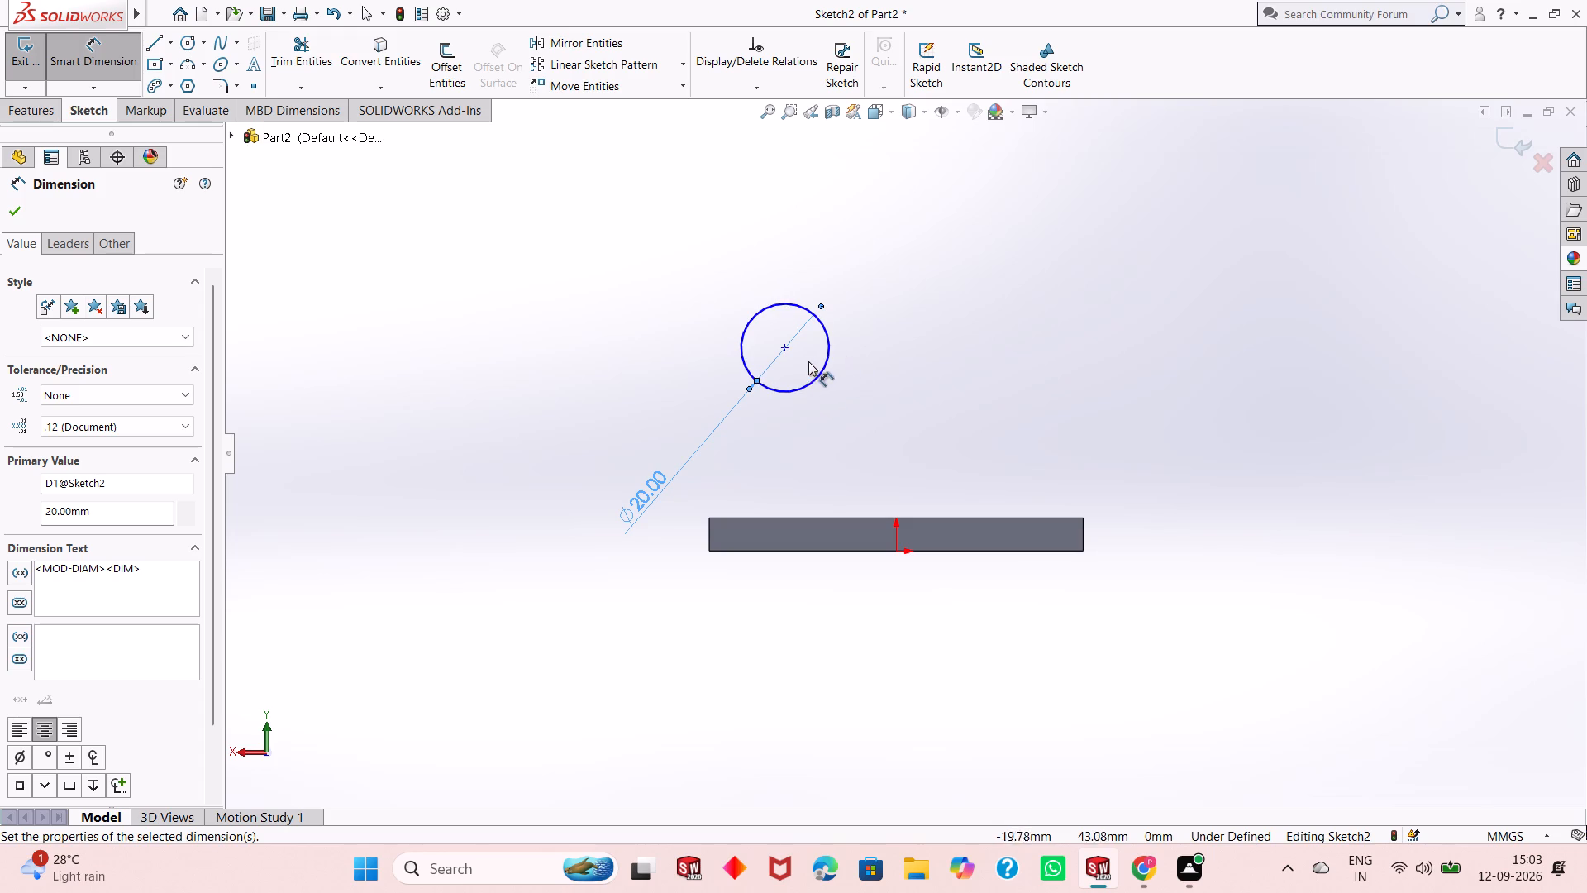
{"action": "left_click", "coordinate": [785, 348]}
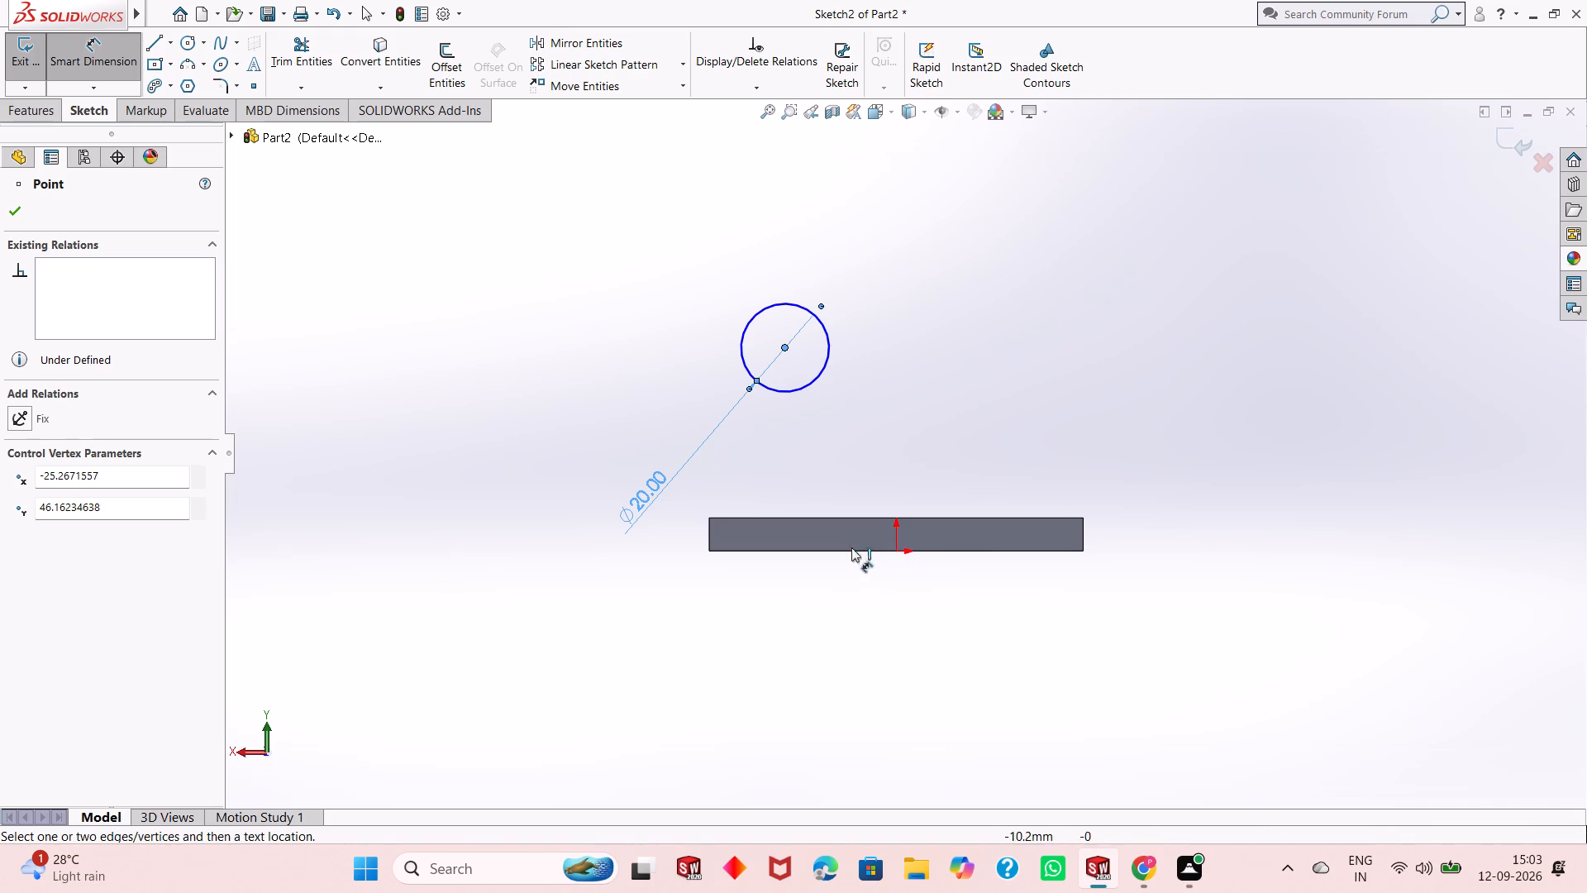
{"action": "left_click", "coordinate": [850, 518]}
{"action": "left_click", "coordinate": [573, 514]}
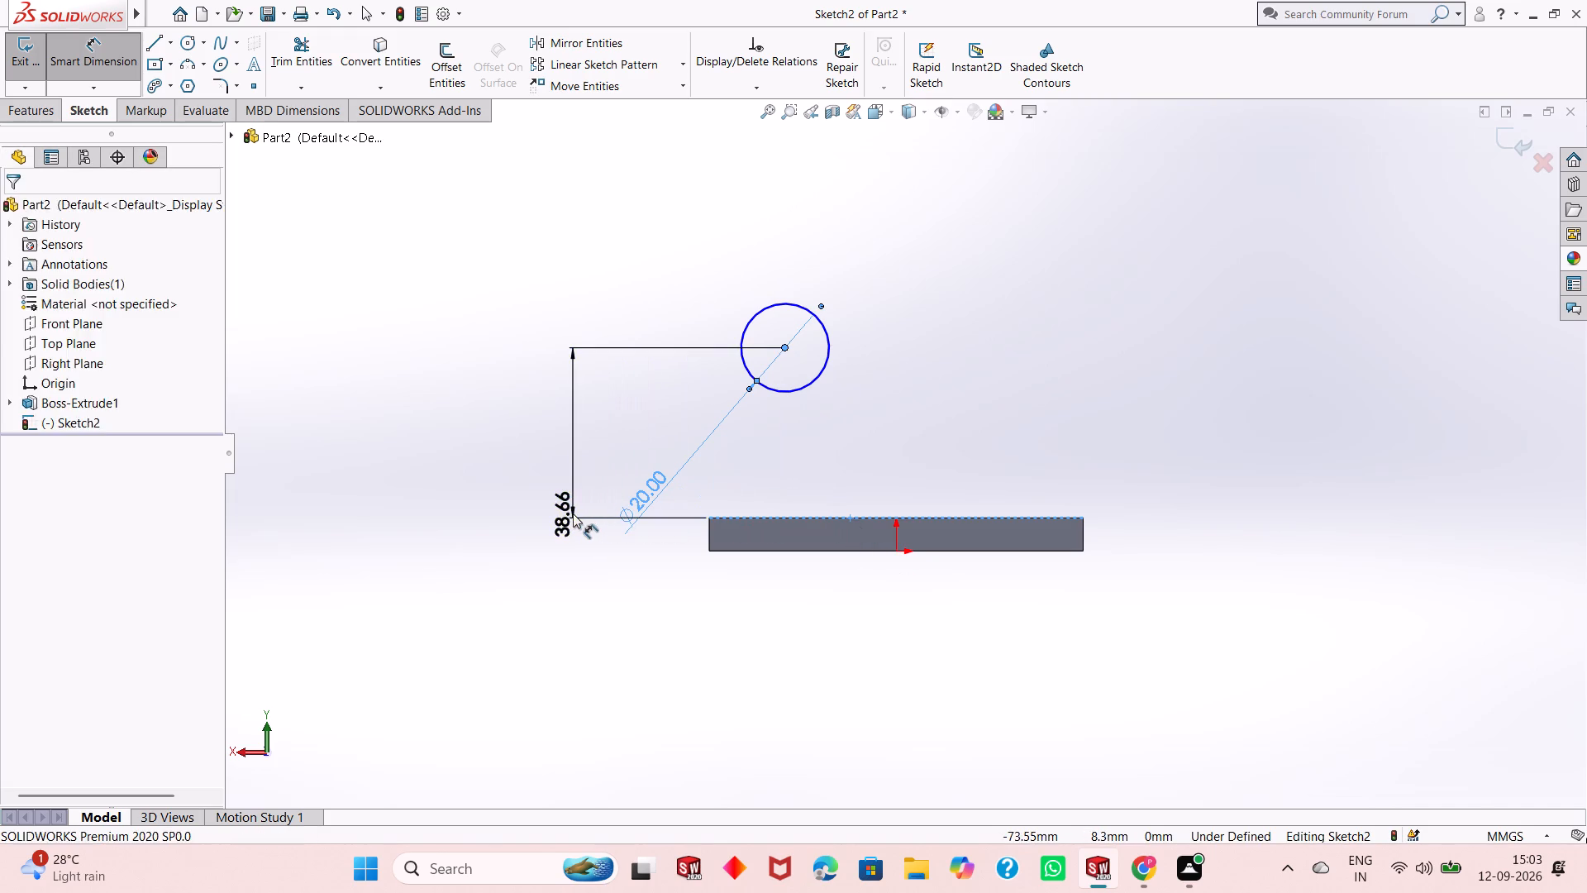
{"action": "type", "text": "40"}
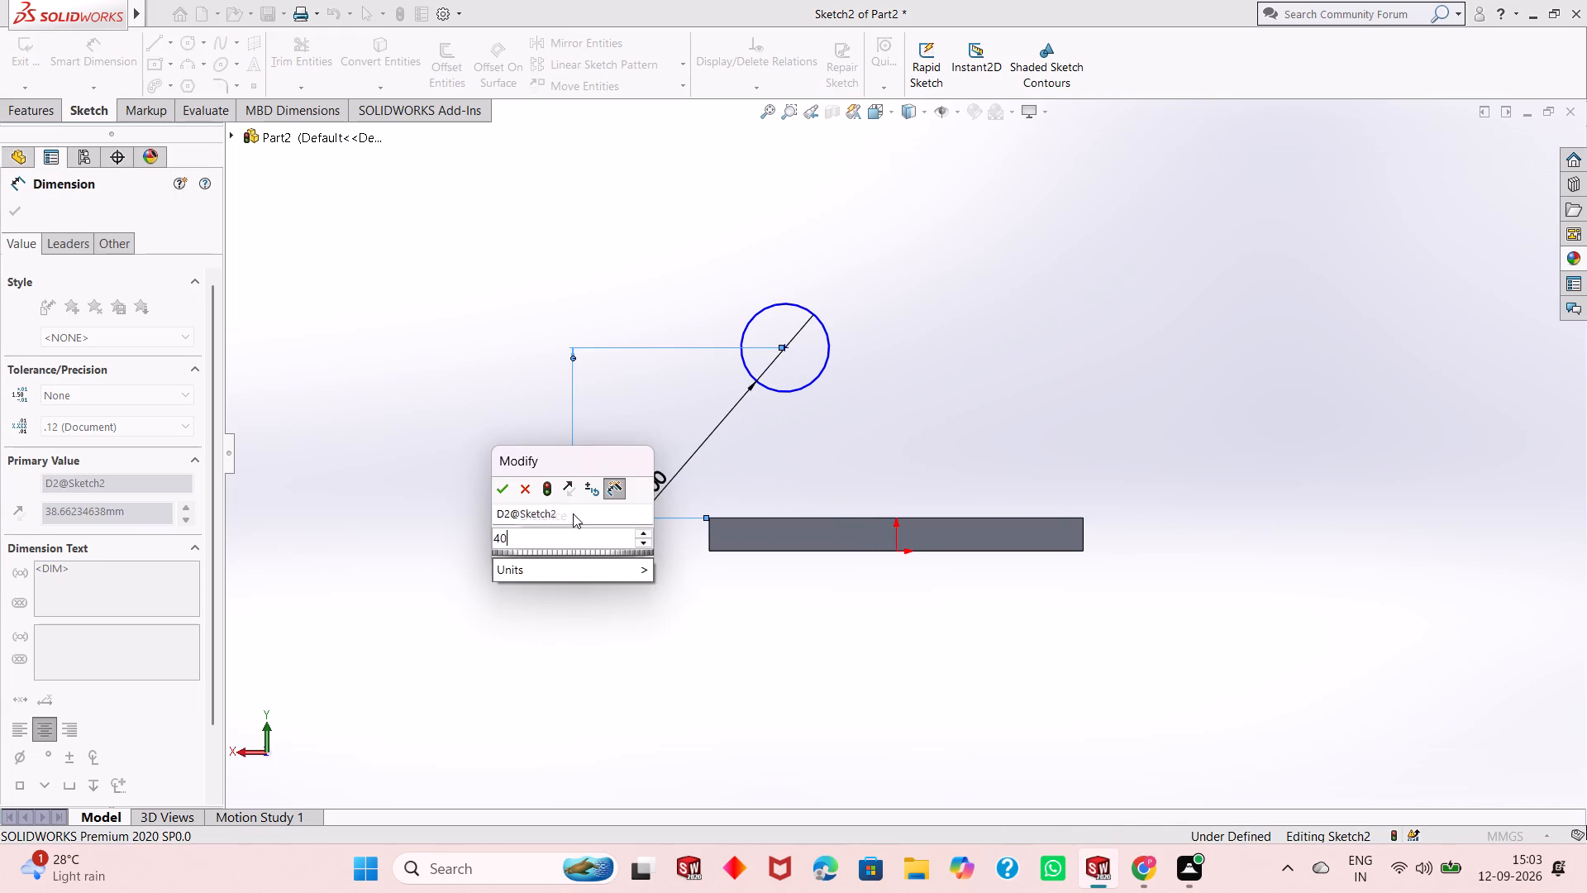
{"action": "key", "text": "Return"}
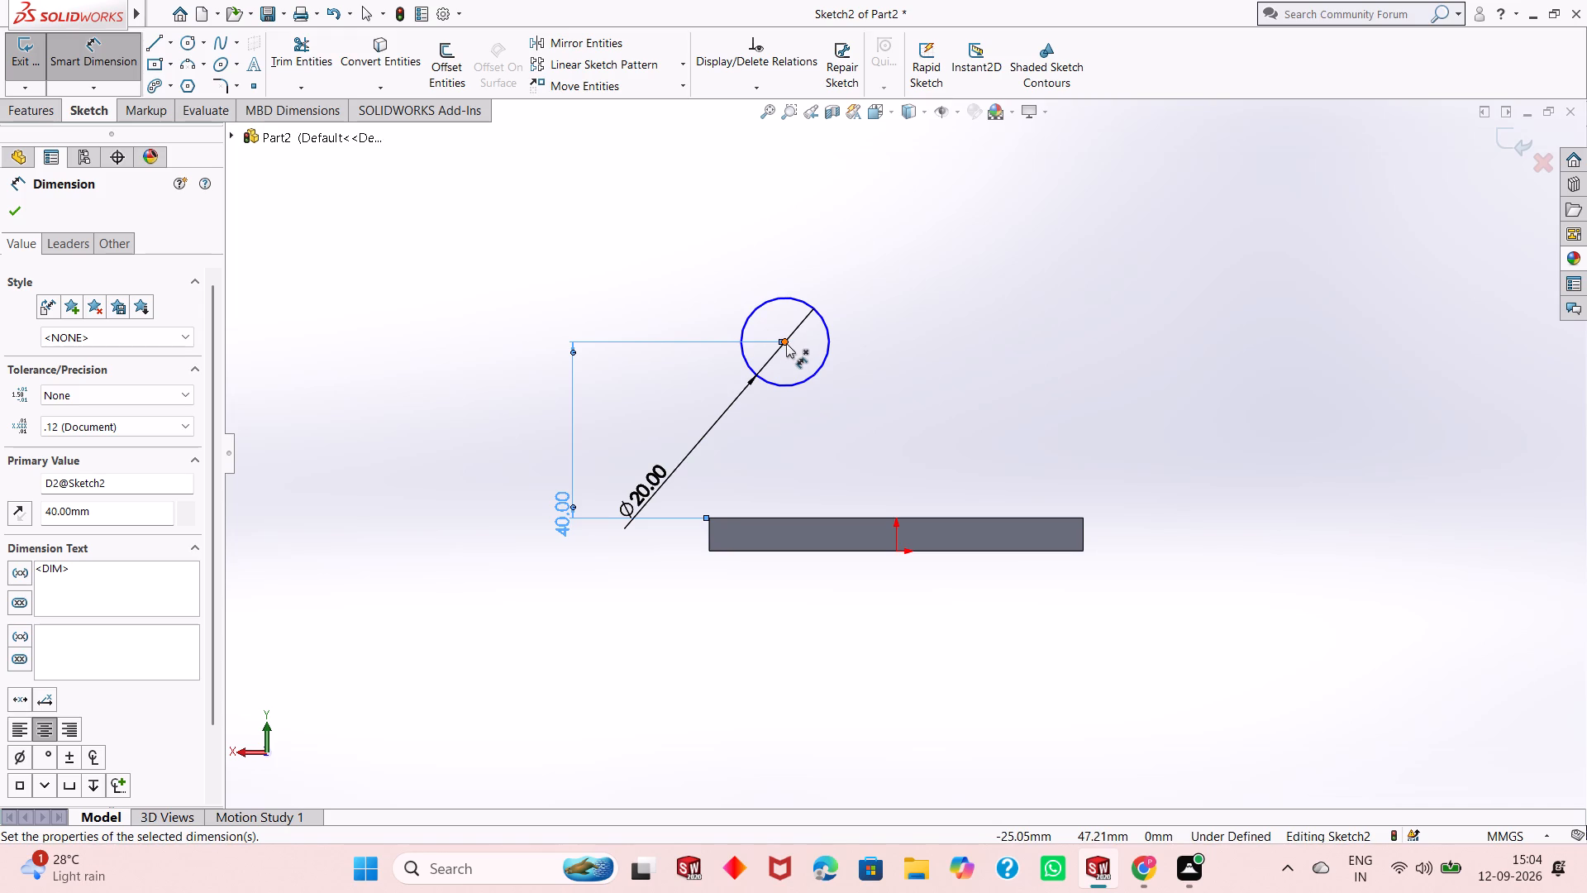
{"action": "left_click", "coordinate": [786, 343]}
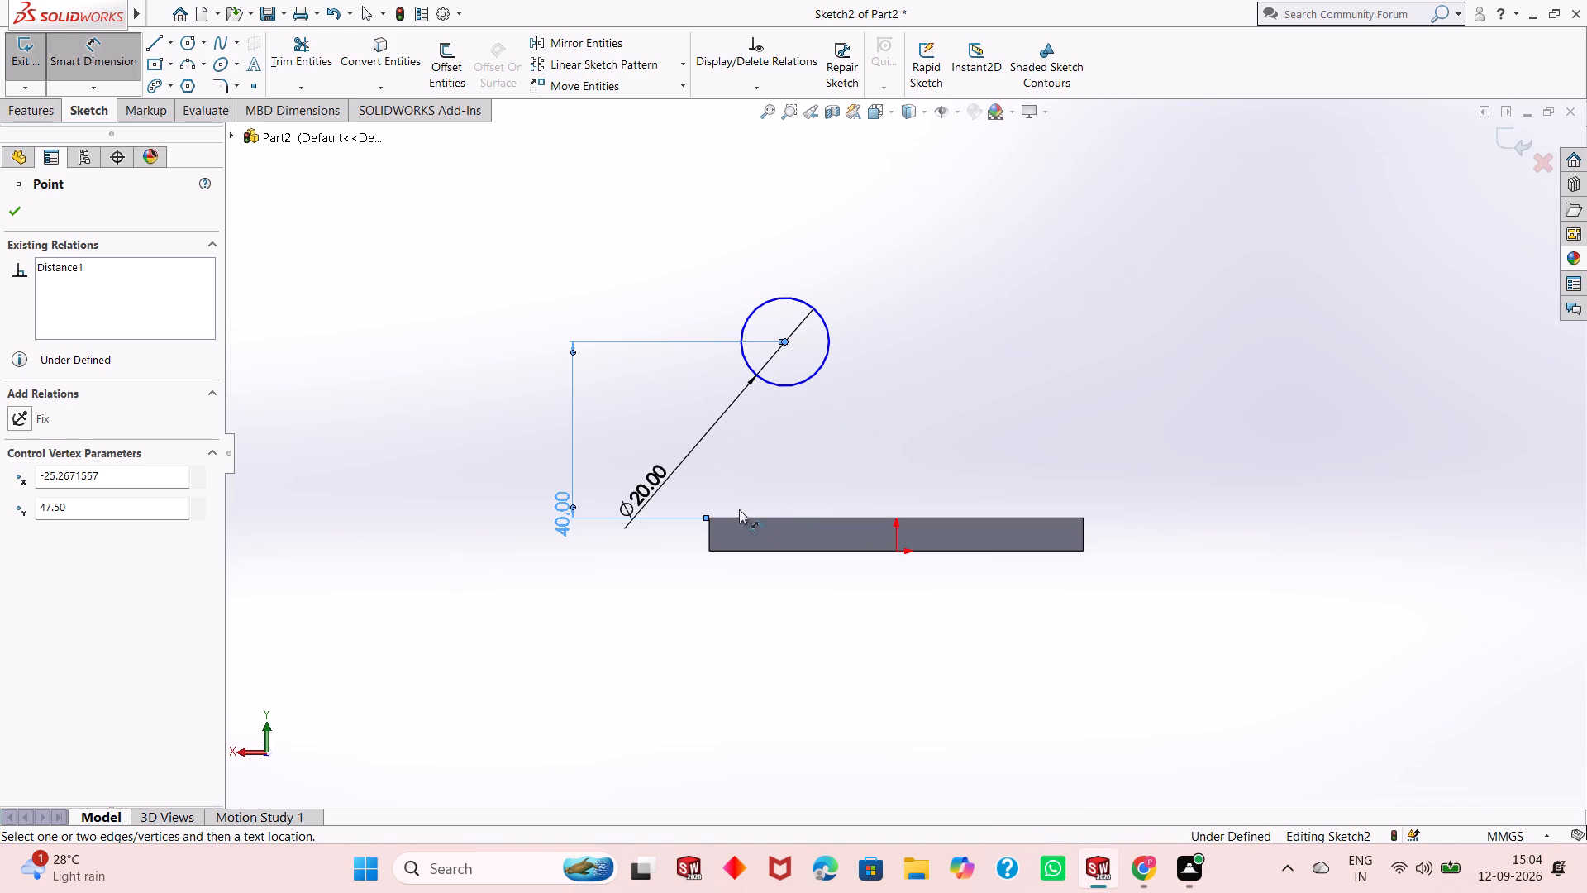
{"action": "left_click", "coordinate": [712, 518]}
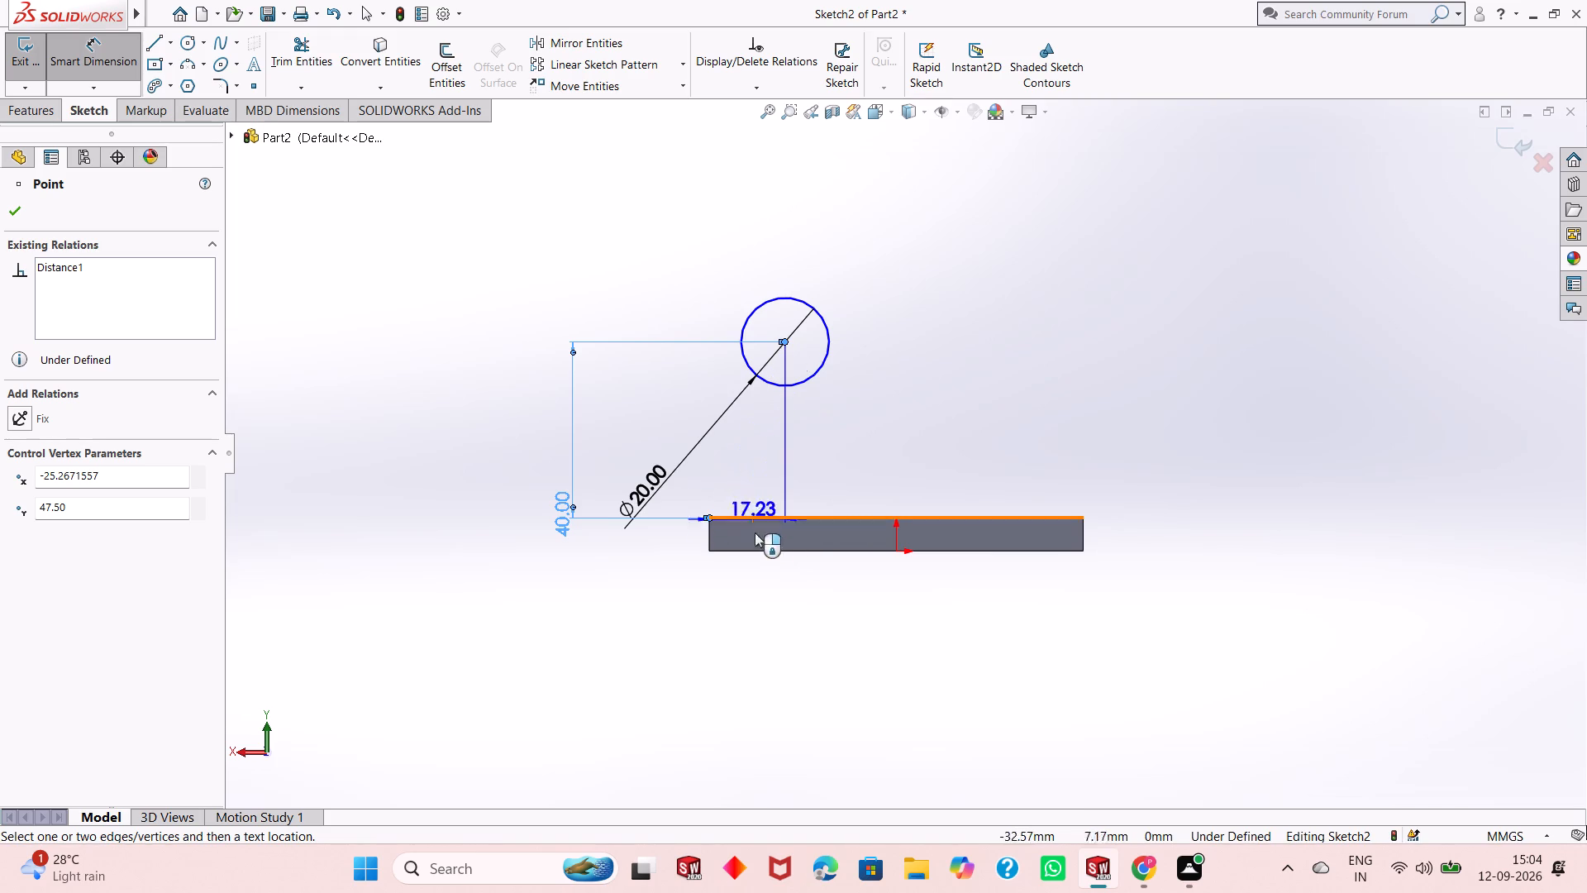
{"action": "left_click", "coordinate": [733, 622]}
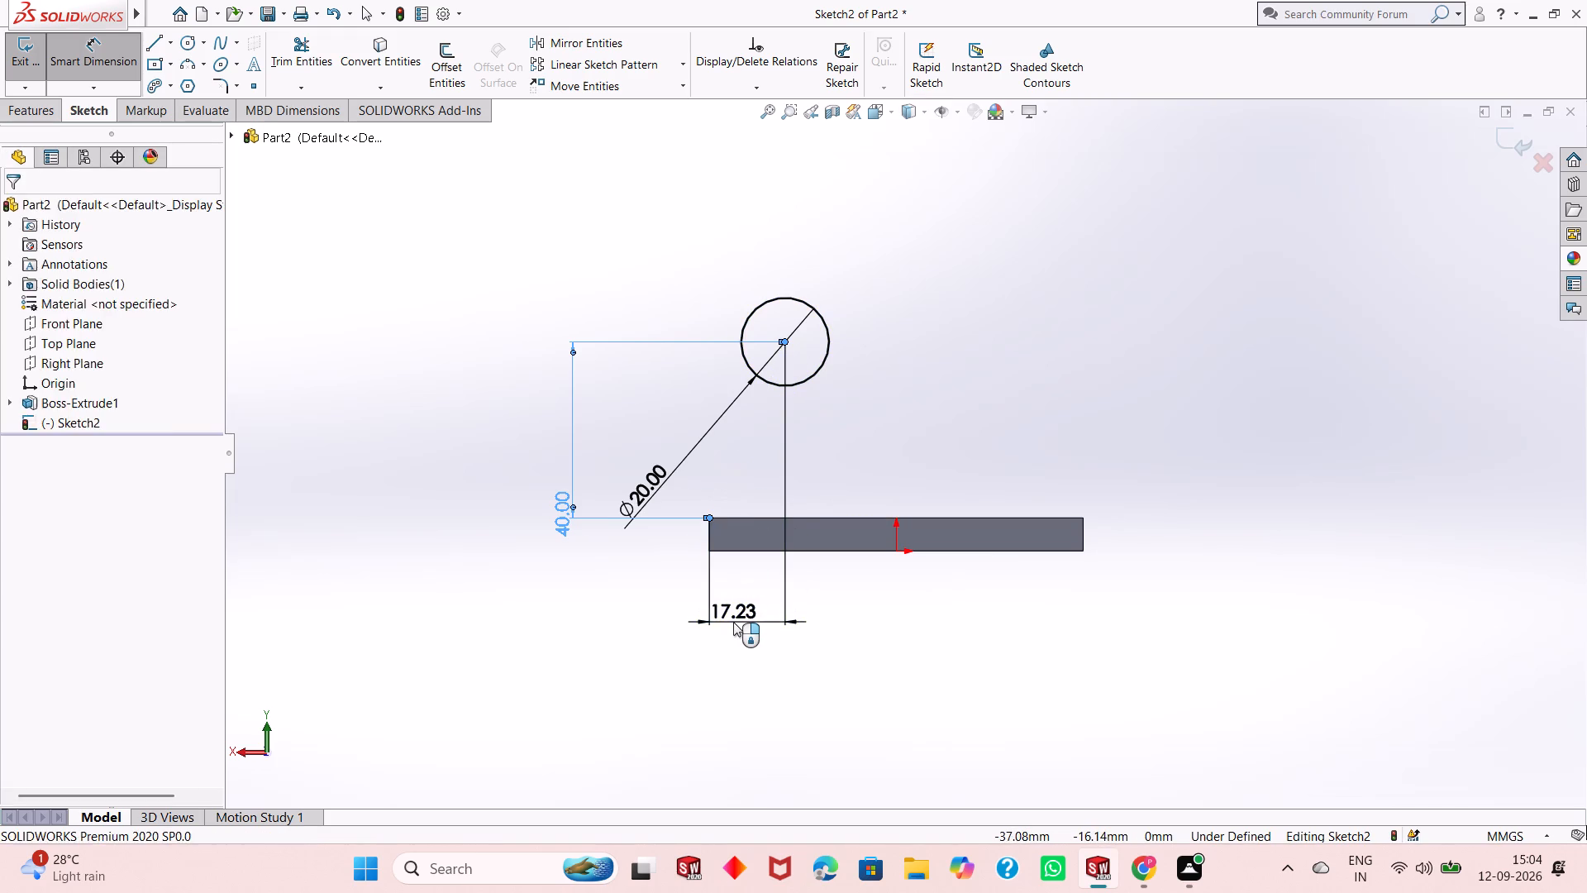
{"action": "type", "text": "17.50"}
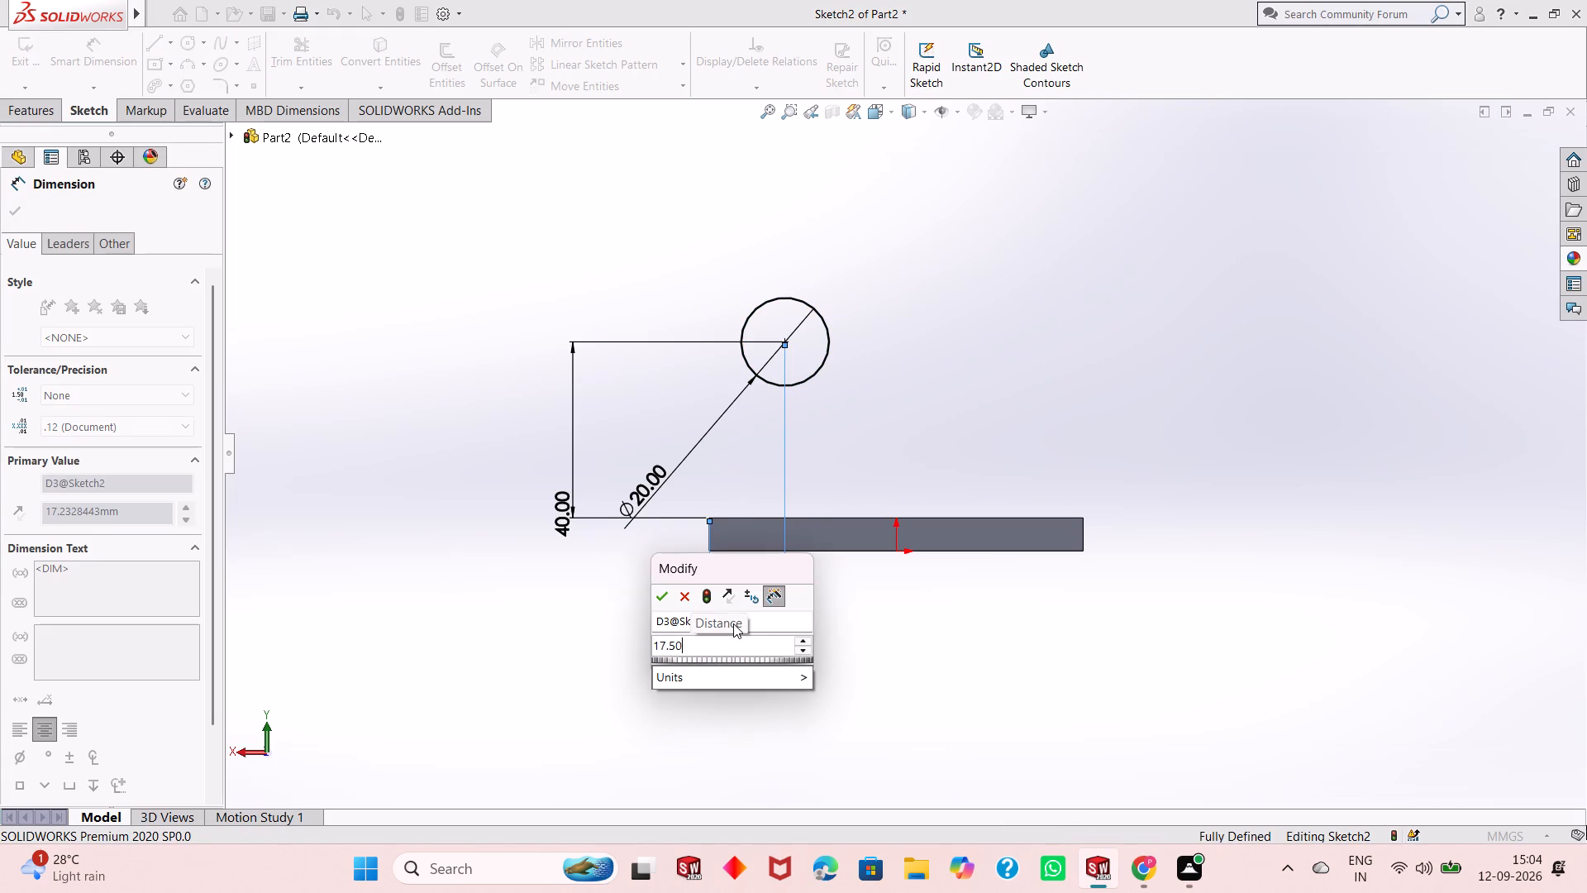
{"action": "key", "text": "Return"}
{"action": "right_click", "coordinate": [751, 630]}
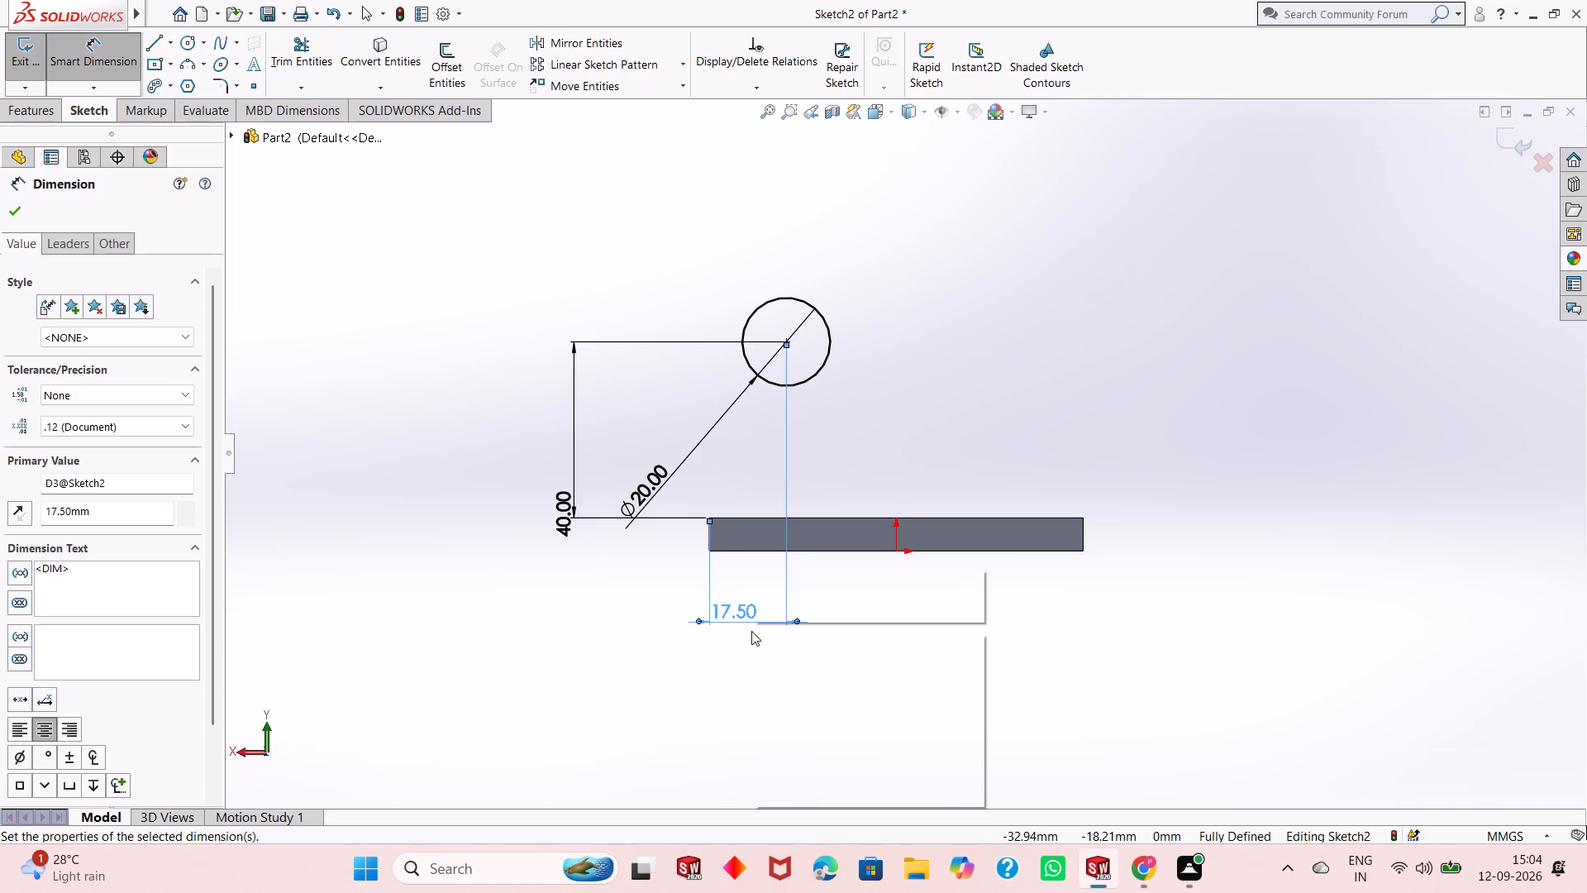
{"action": "left_click", "coordinate": [806, 690]}
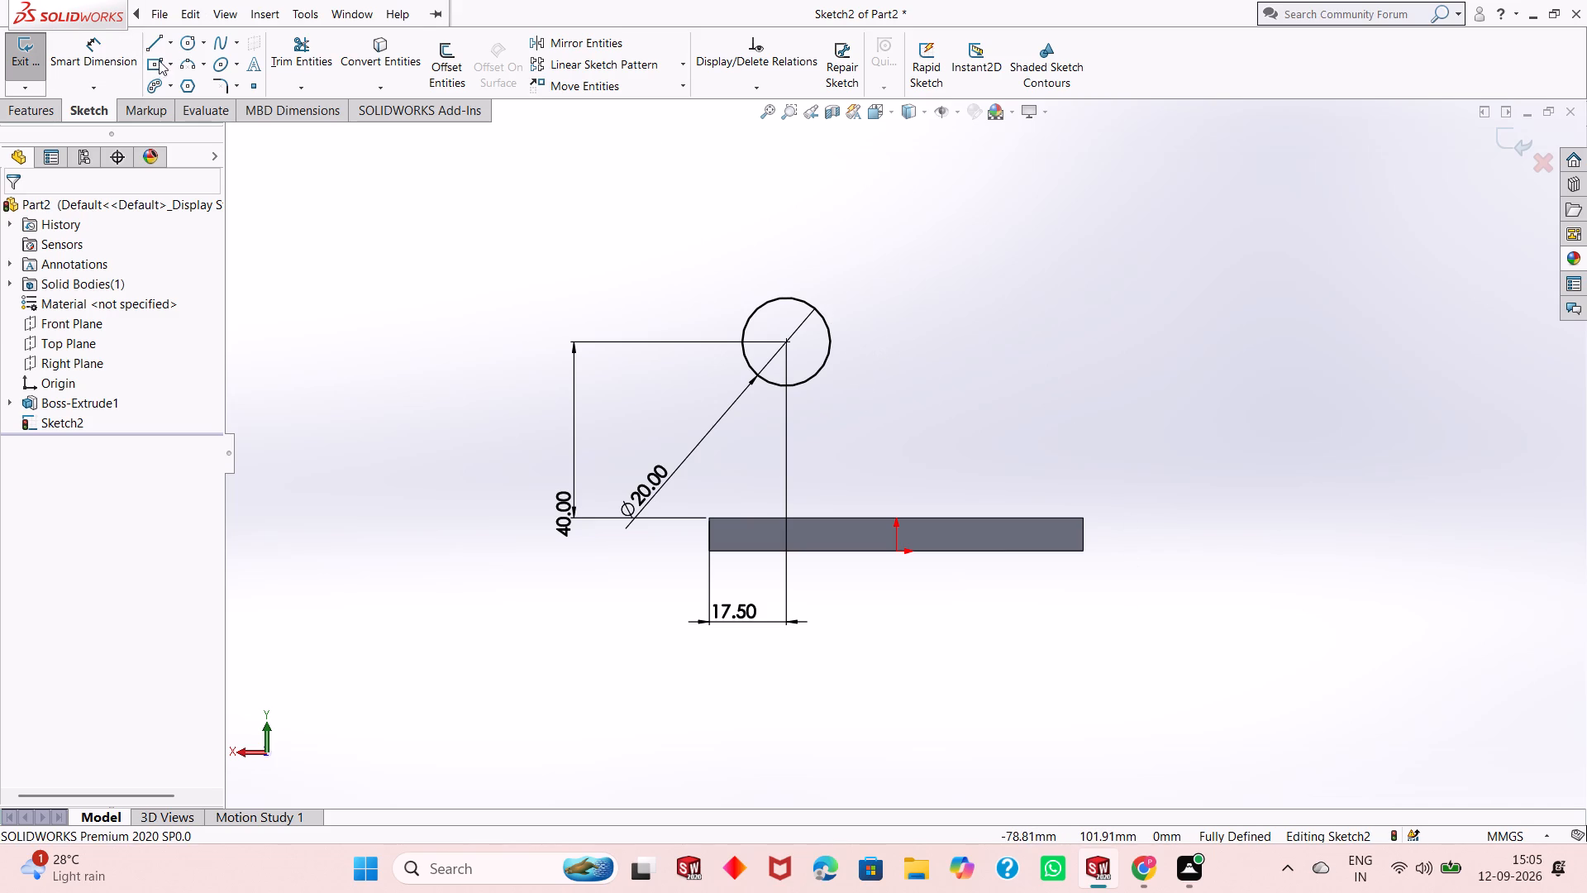
Sketch a 3 Point Arc Slot curving from right of the circle down to the plate, about 43 mm centreline radius and 7.6 mm wide.
{"action": "left_click", "coordinate": [171, 79]}
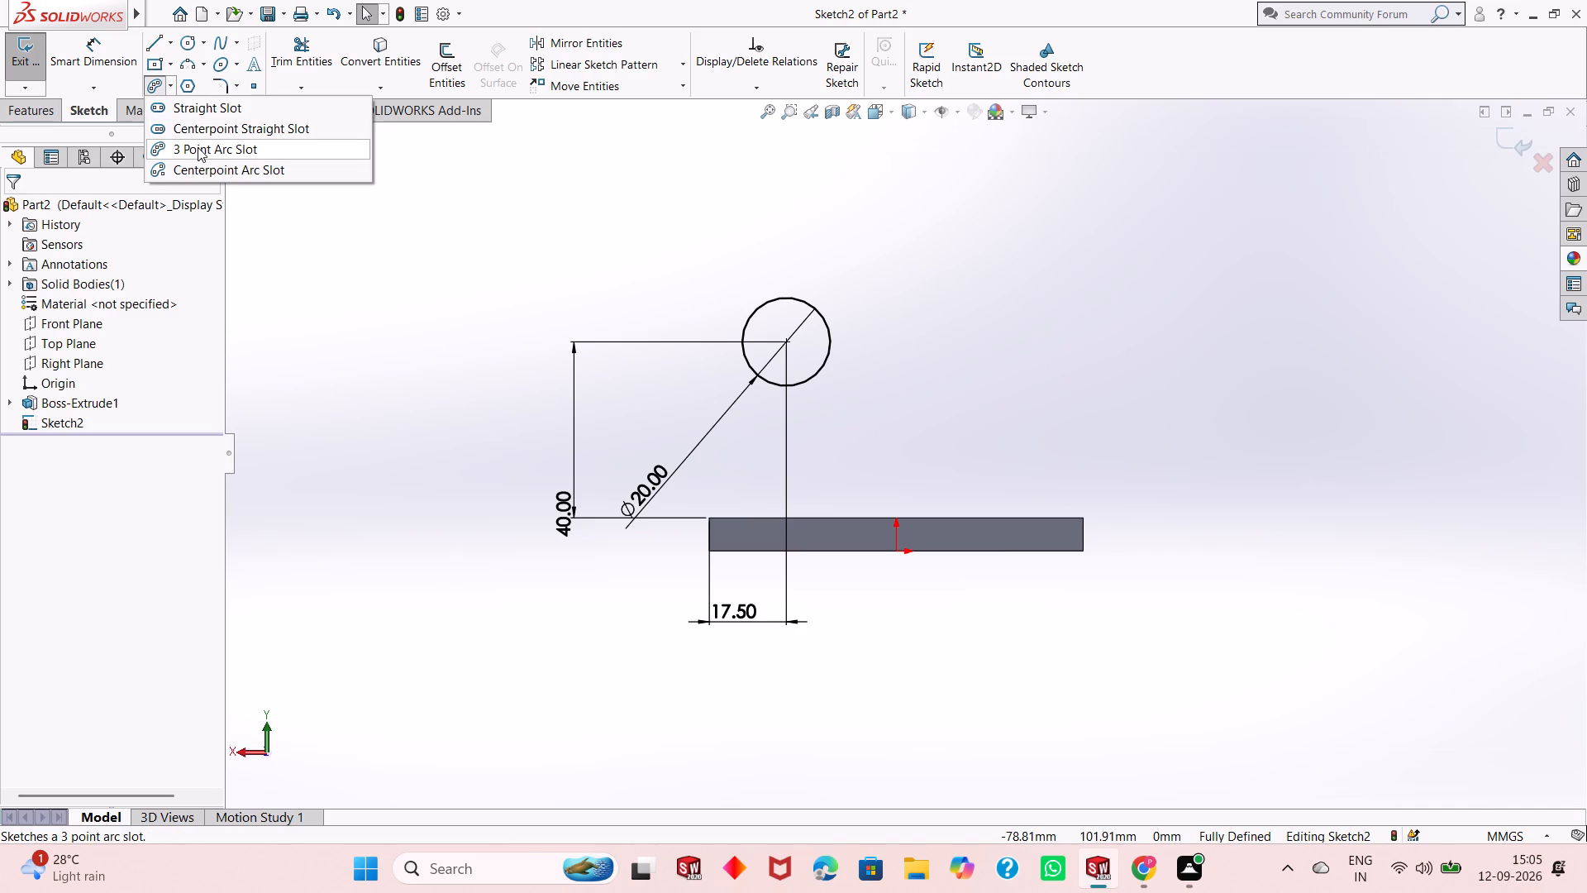
{"action": "left_click", "coordinate": [198, 147]}
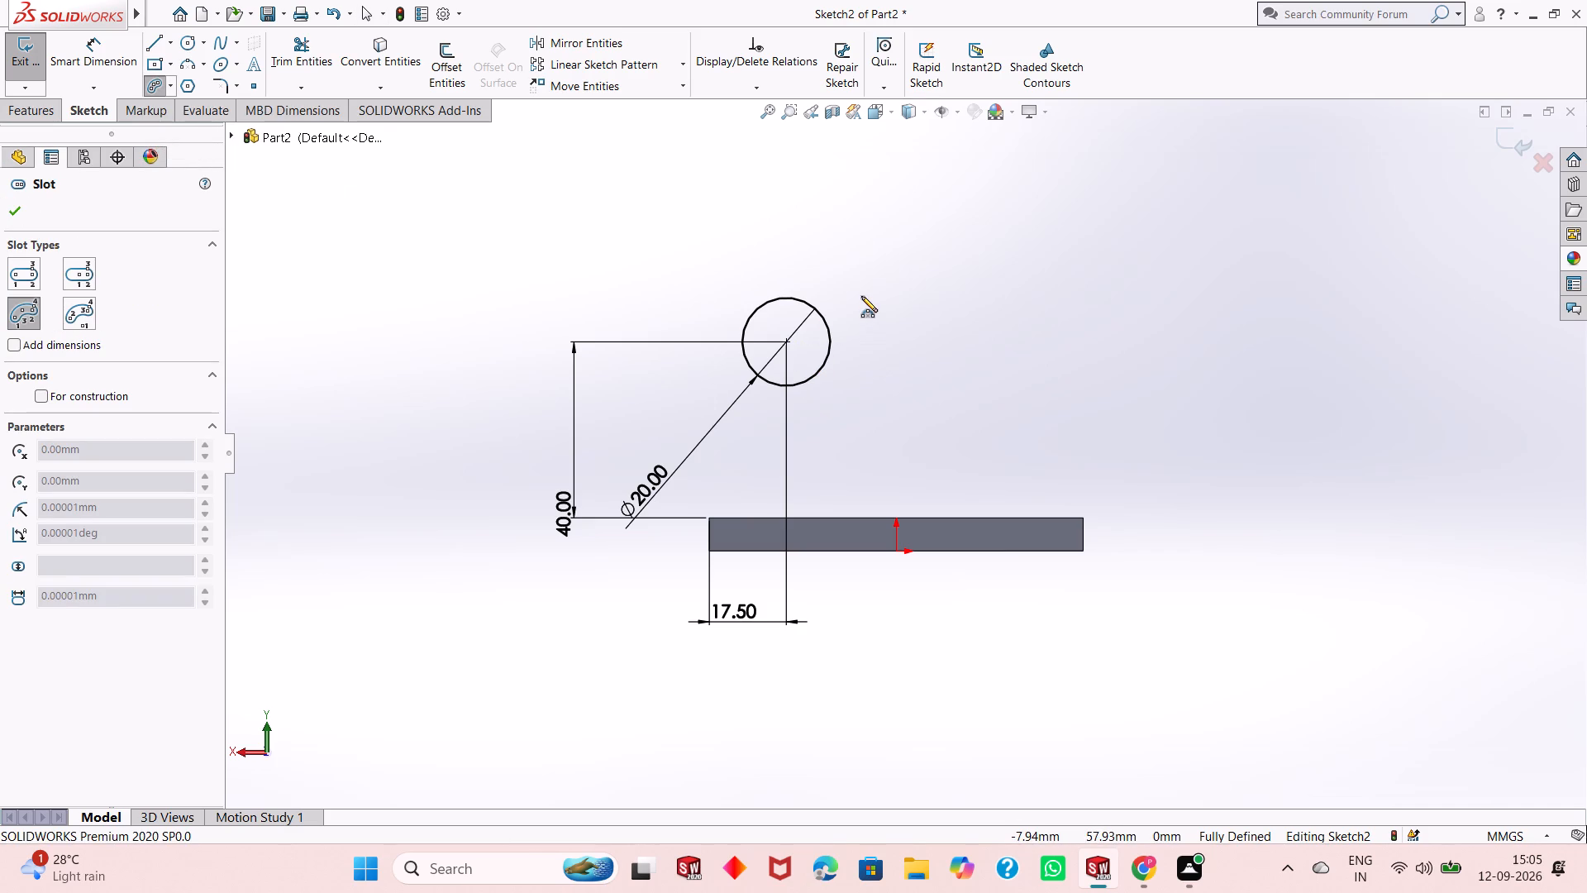
{"action": "left_click", "coordinate": [882, 341]}
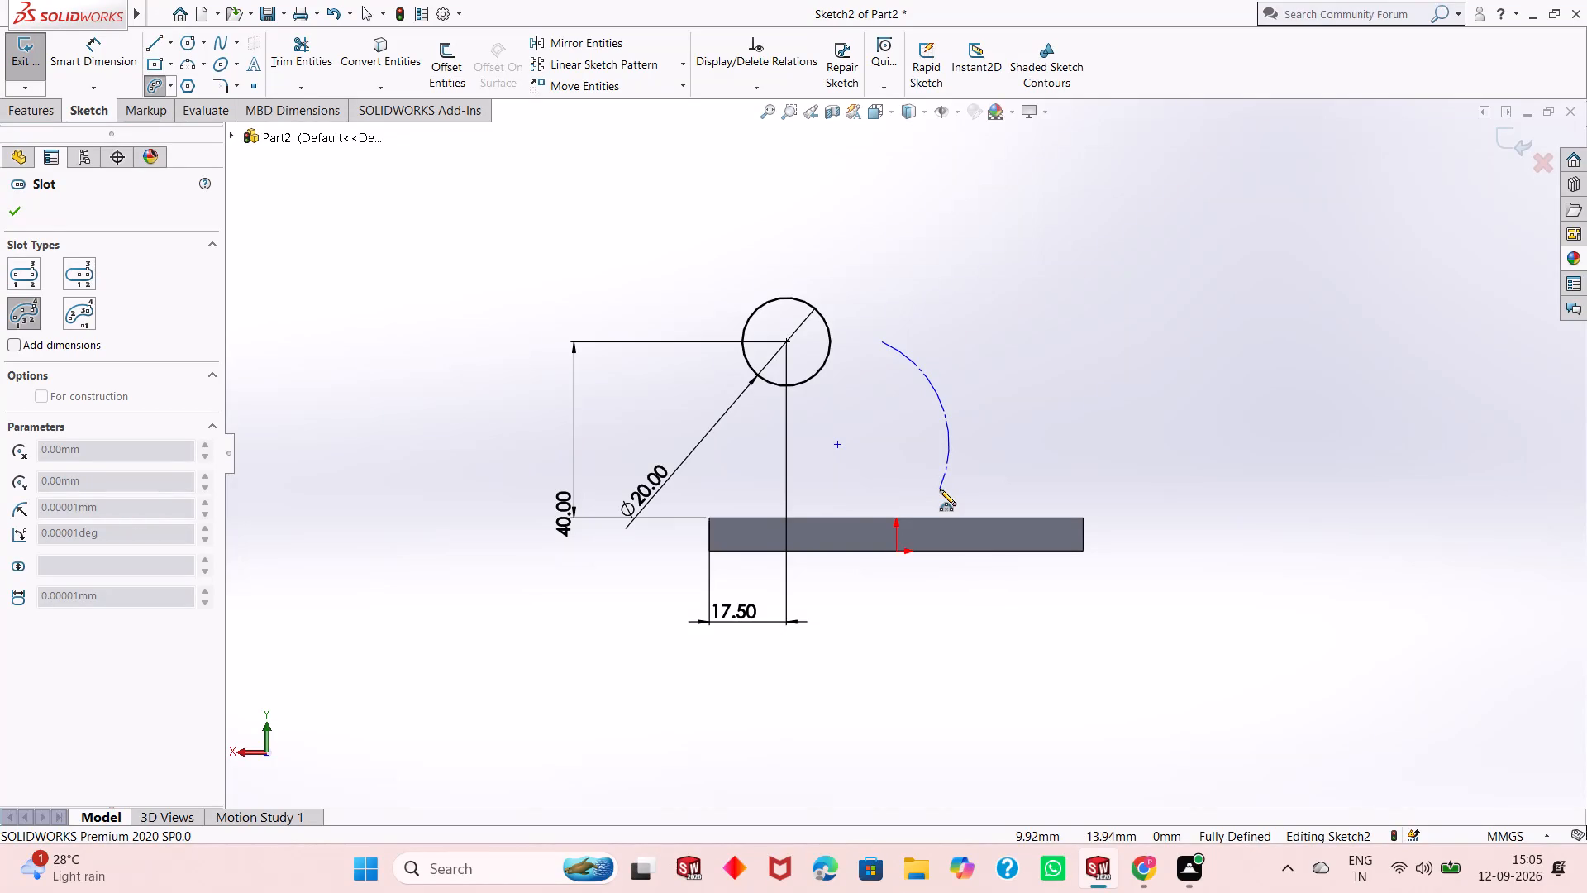
{"action": "scroll", "coordinate": [940, 489], "scroll_direction": "up", "scroll_amount": 1}
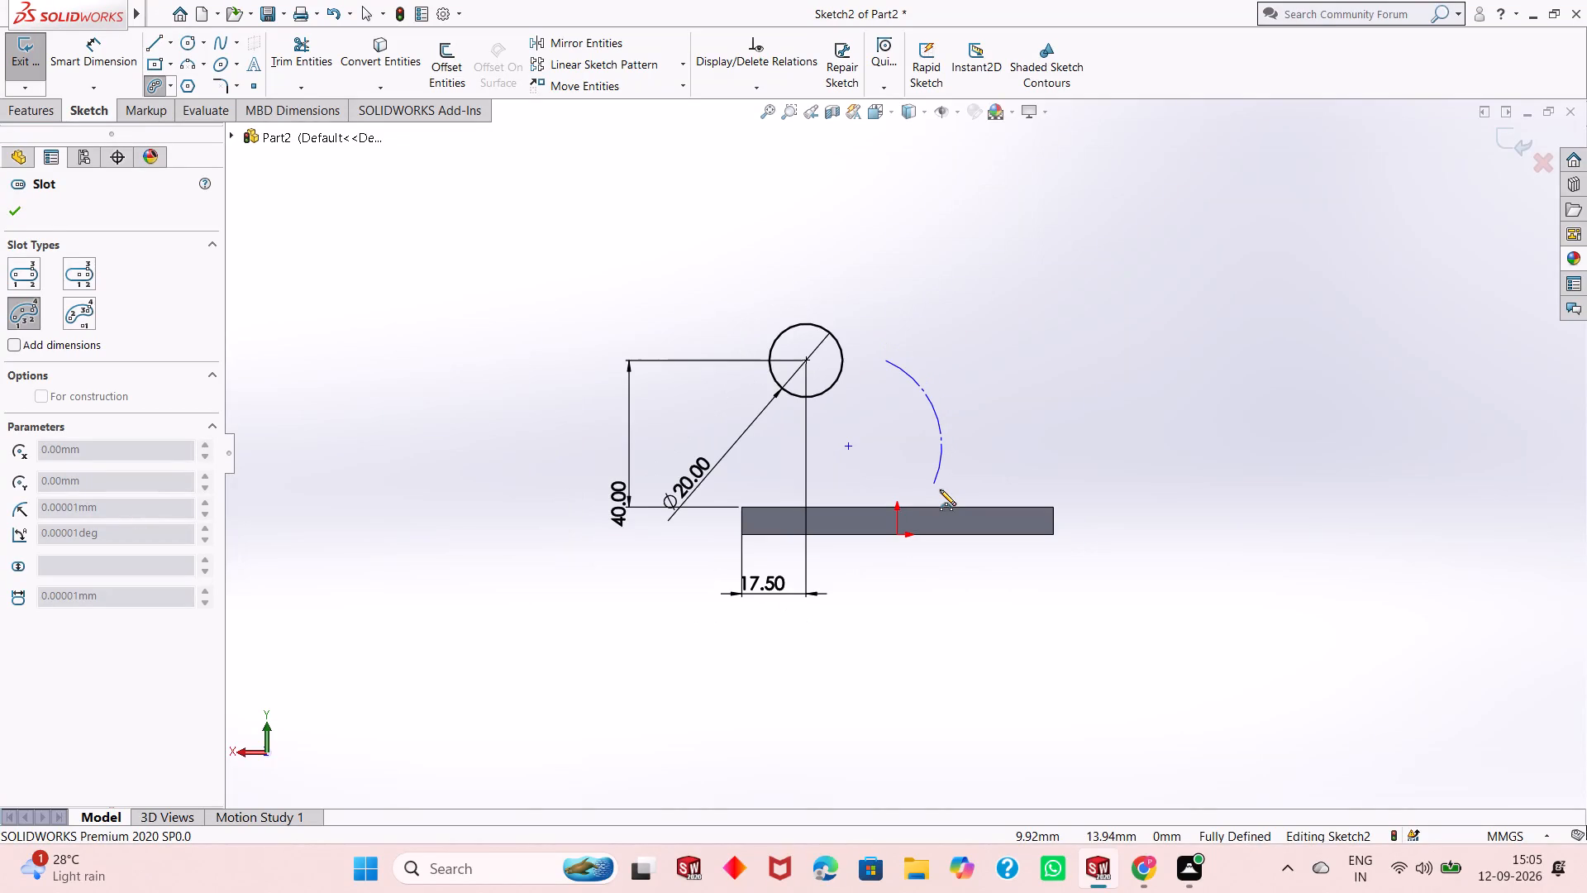
{"action": "scroll", "coordinate": [940, 489], "scroll_direction": "down", "scroll_amount": 1}
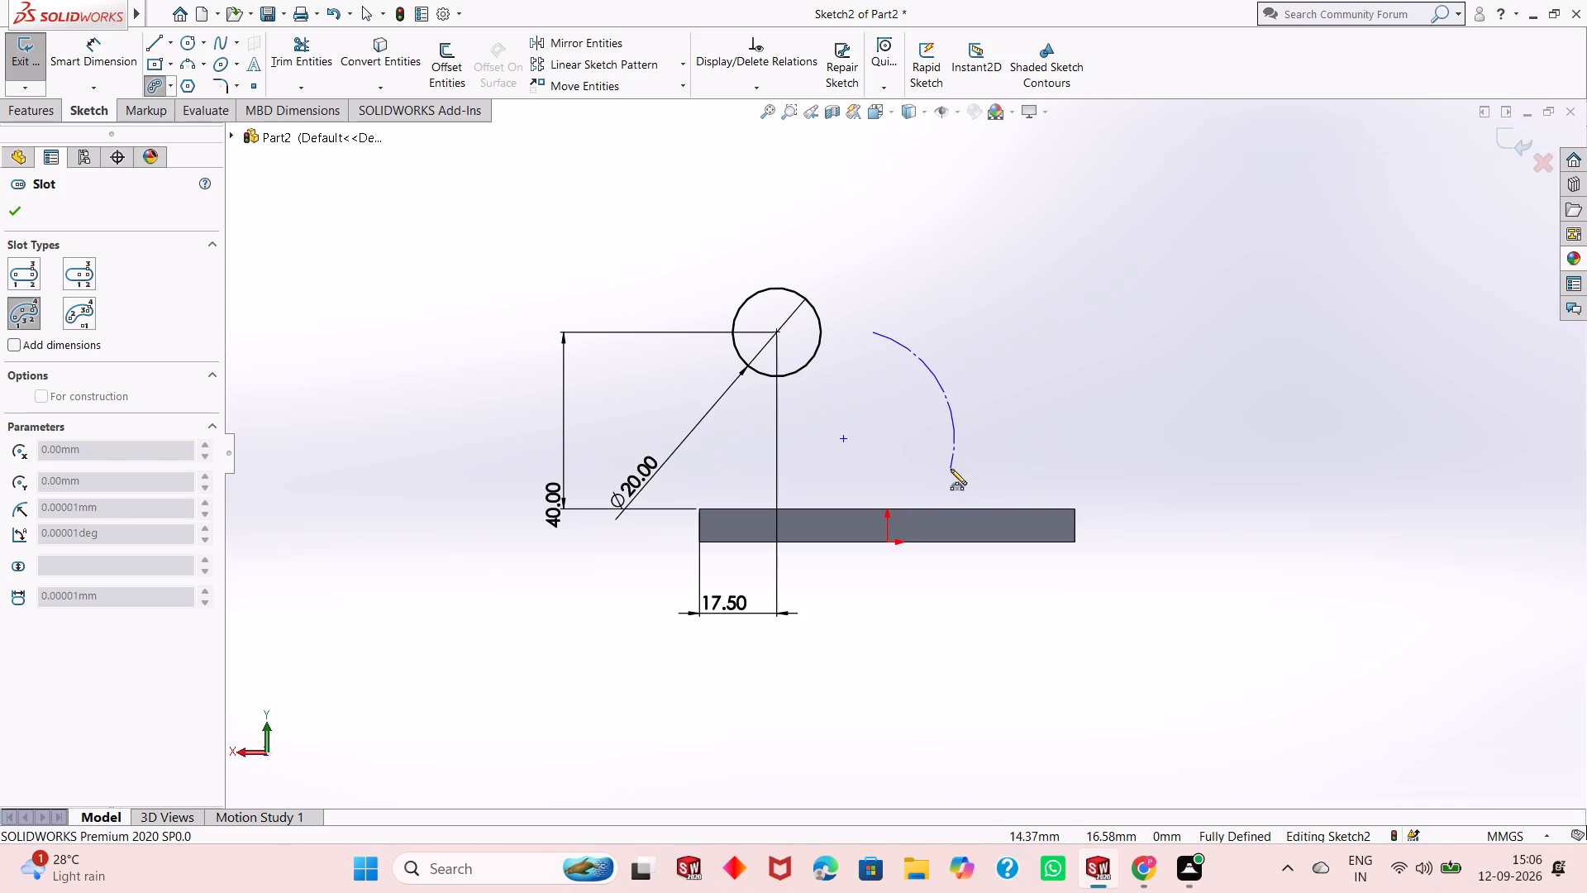
{"action": "left_click", "coordinate": [936, 495]}
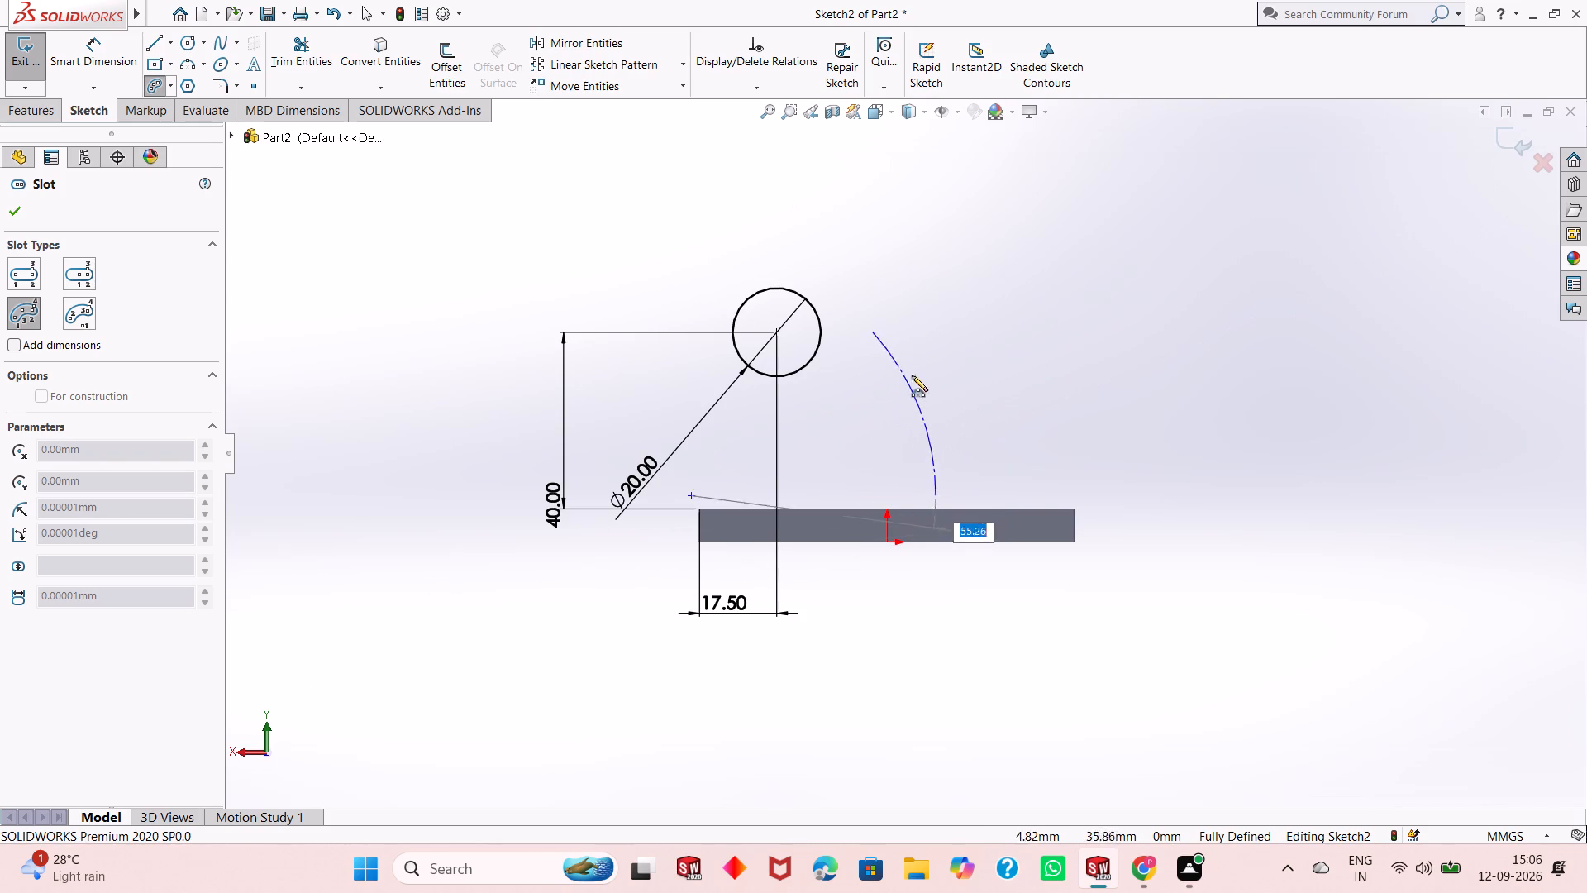
{"action": "left_click", "coordinate": [924, 406]}
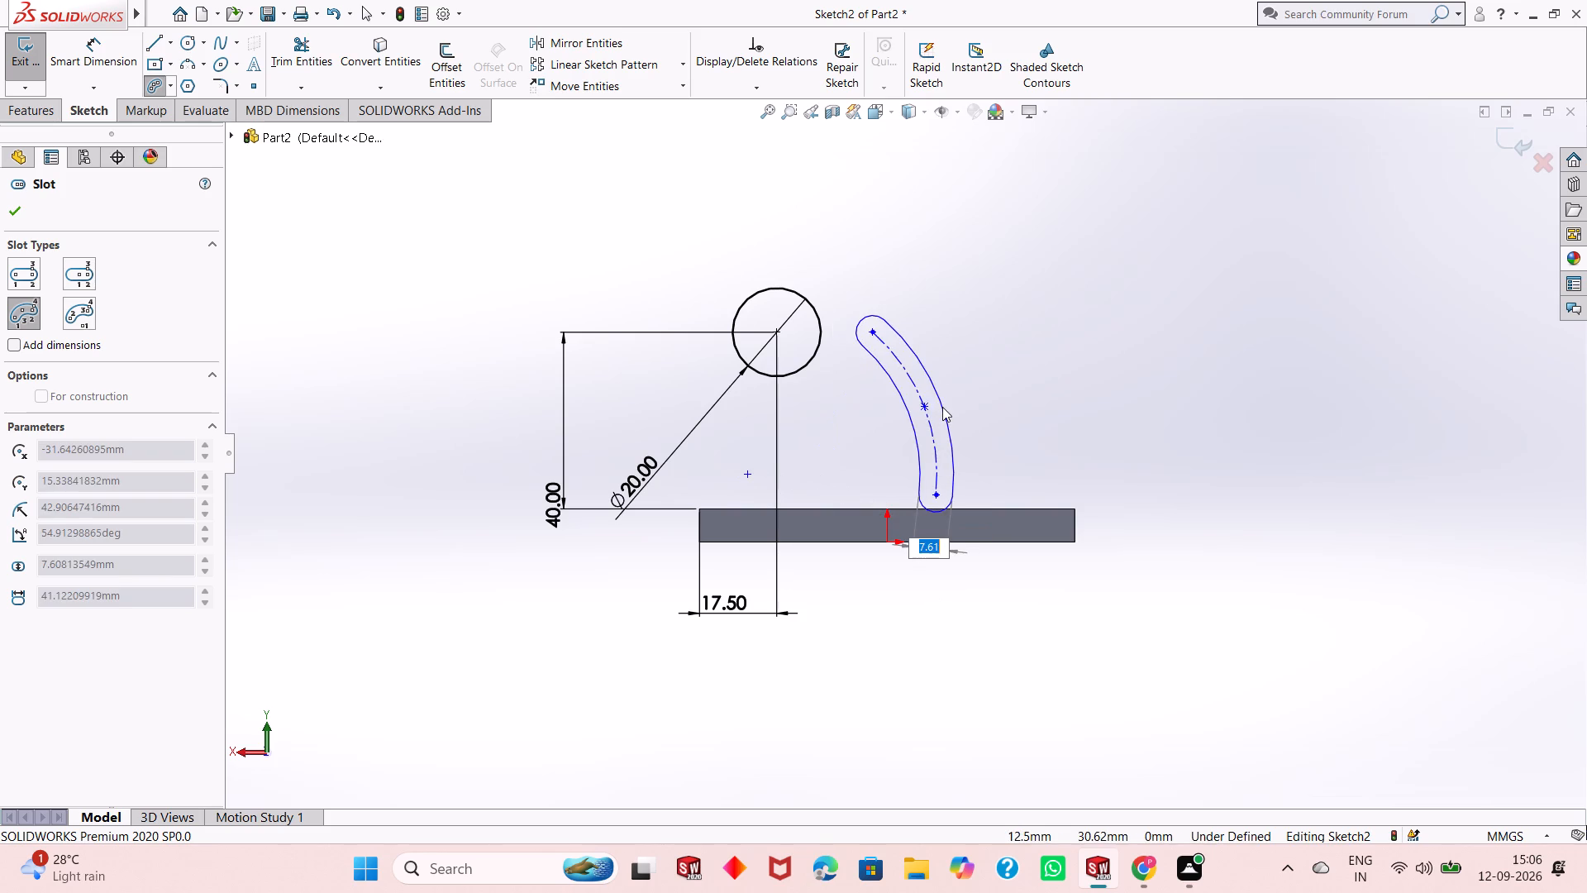
{"action": "left_click", "coordinate": [942, 407]}
{"action": "right_click", "coordinate": [943, 407]}
{"action": "left_click", "coordinate": [984, 415]}
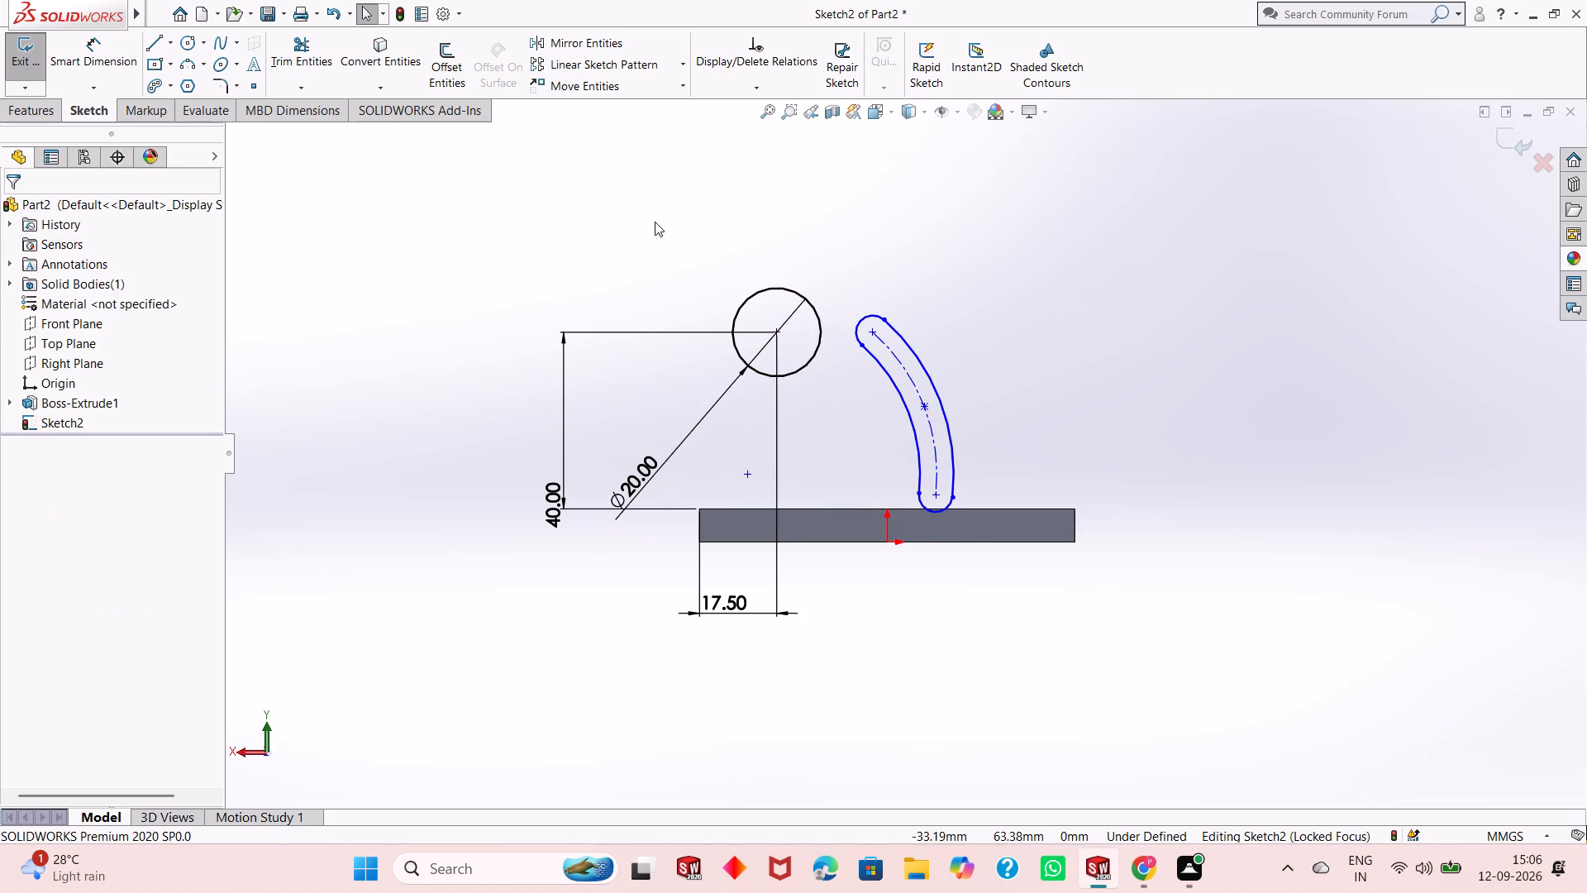
Dimension the arc slot's upper rounded end to a radius of 7.50 mm.
{"action": "left_click", "coordinate": [89, 60]}
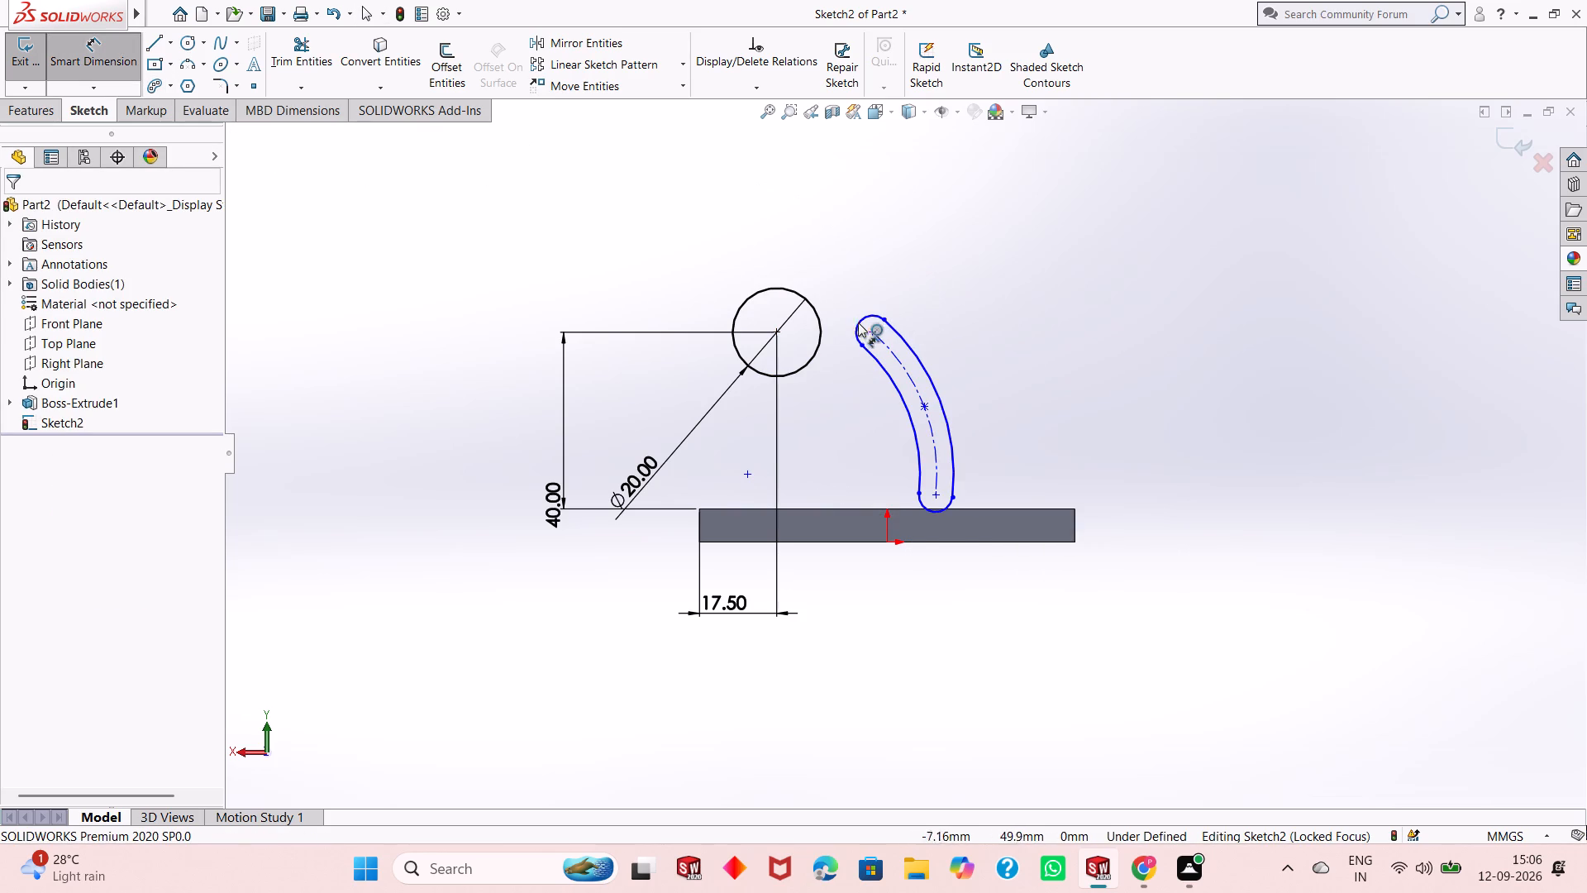
{"action": "left_click", "coordinate": [864, 315]}
{"action": "left_click", "coordinate": [881, 213]}
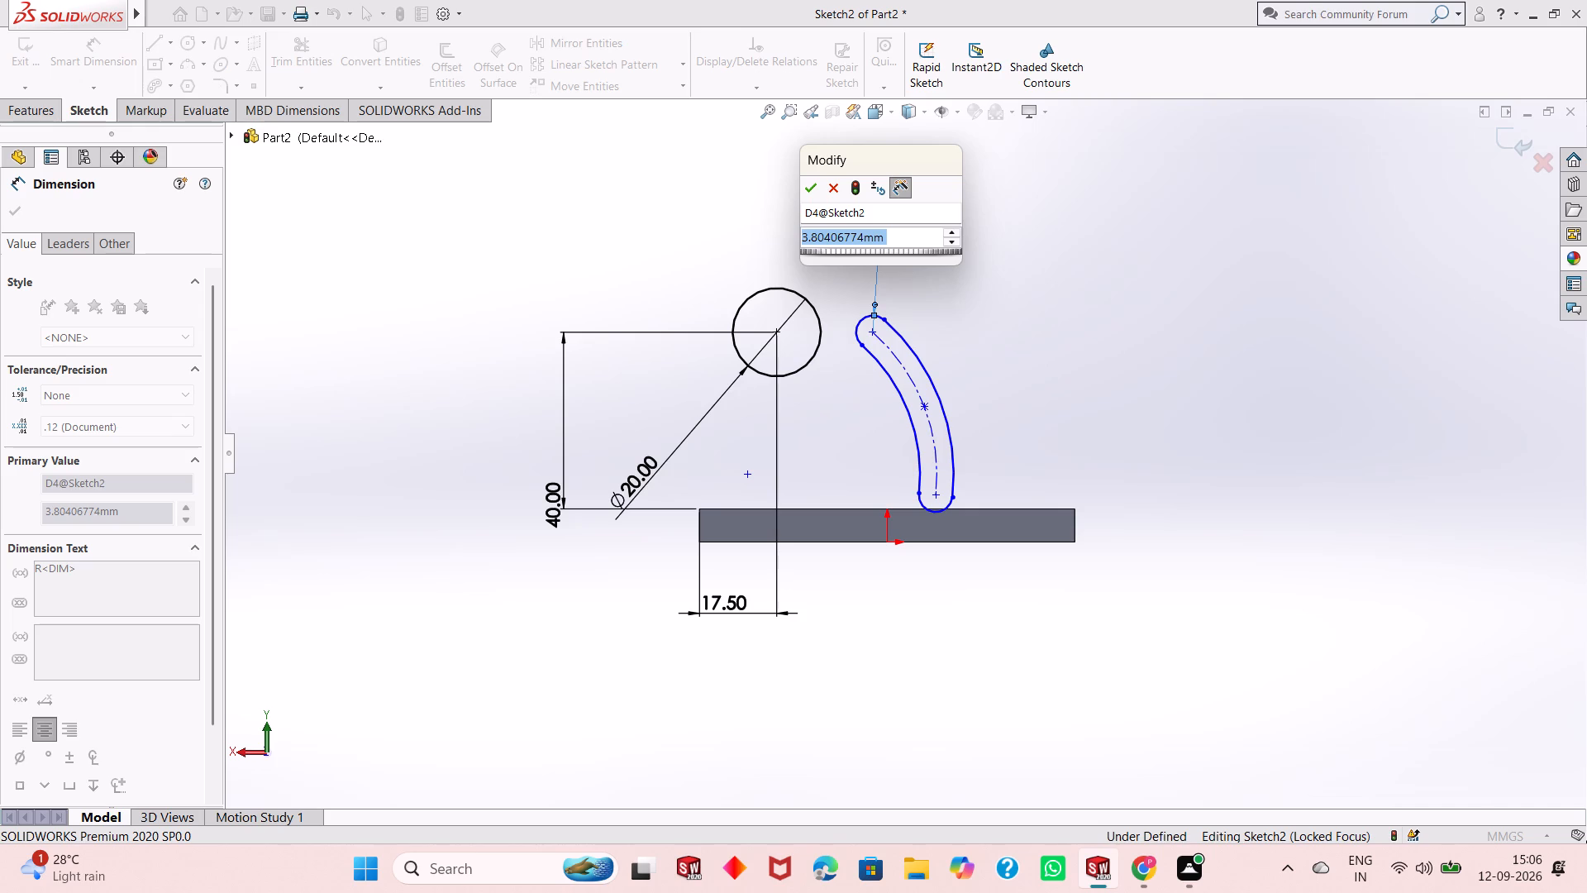
{"action": "type", "text": "7.50"}
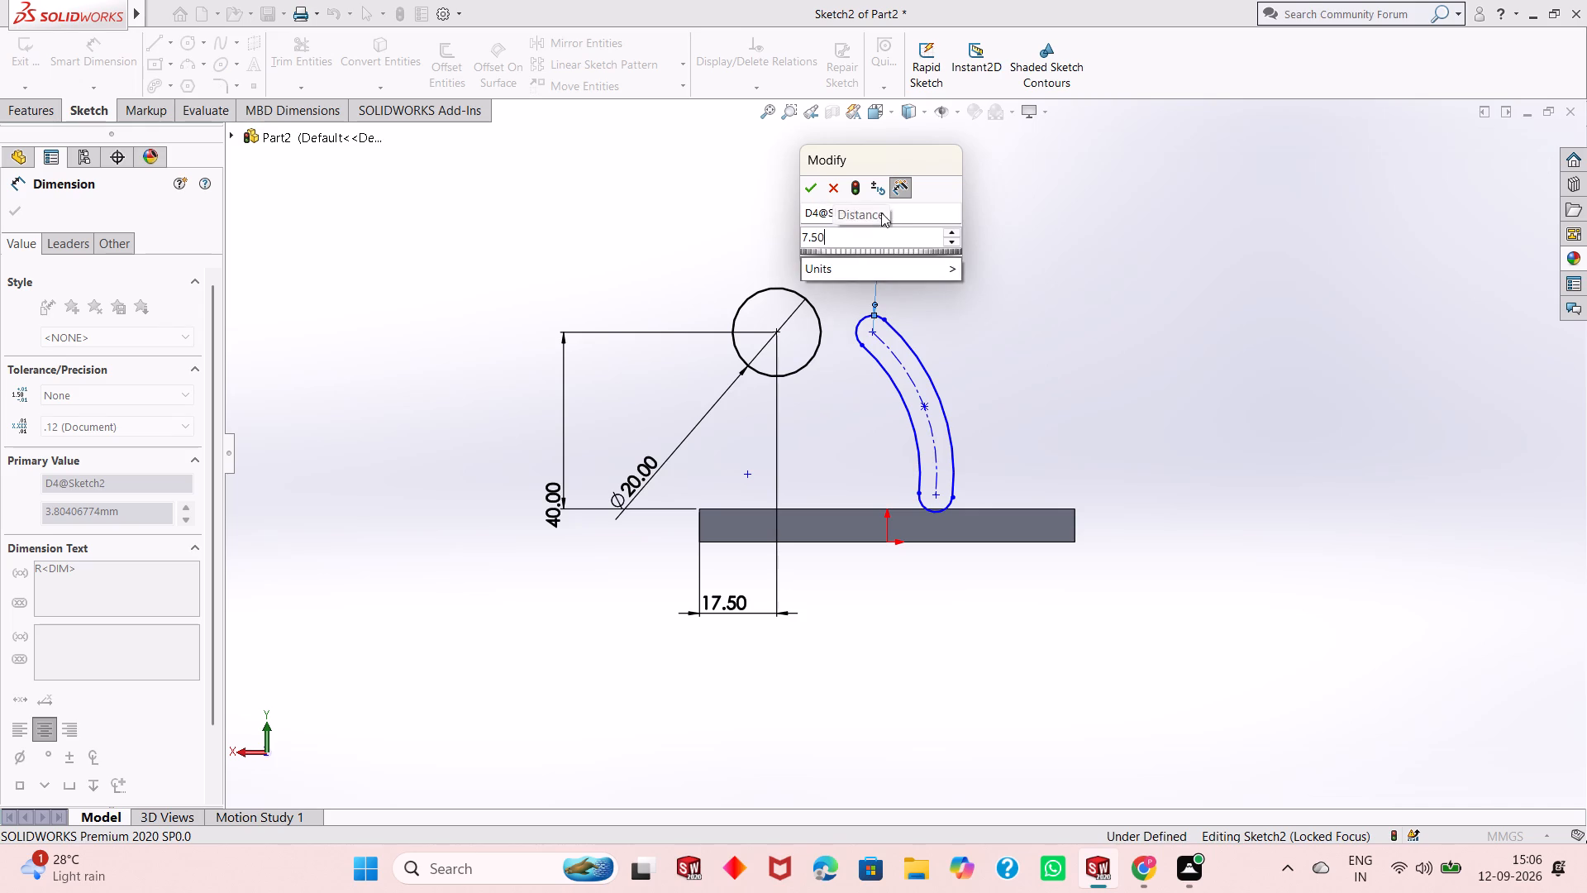
{"action": "key", "text": "Return"}
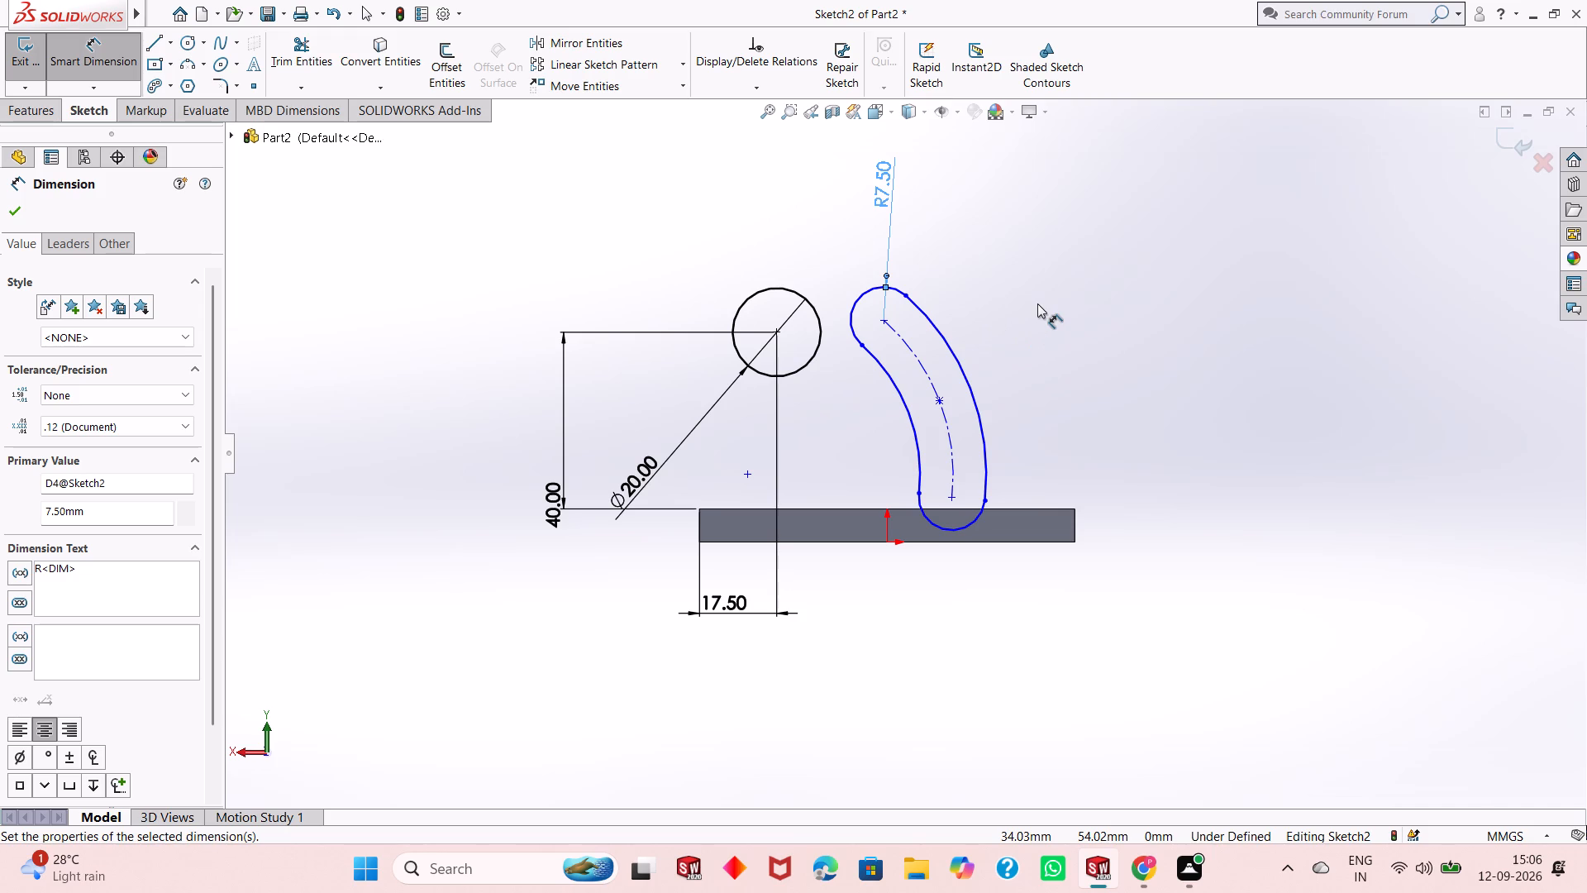
Dimension the horizontal distance between the circle's centre and the slot's upper end centre to 16.25 mm.
{"action": "left_click", "coordinate": [883, 323]}
{"action": "left_click", "coordinate": [775, 332]}
{"action": "left_click", "coordinate": [811, 220]}
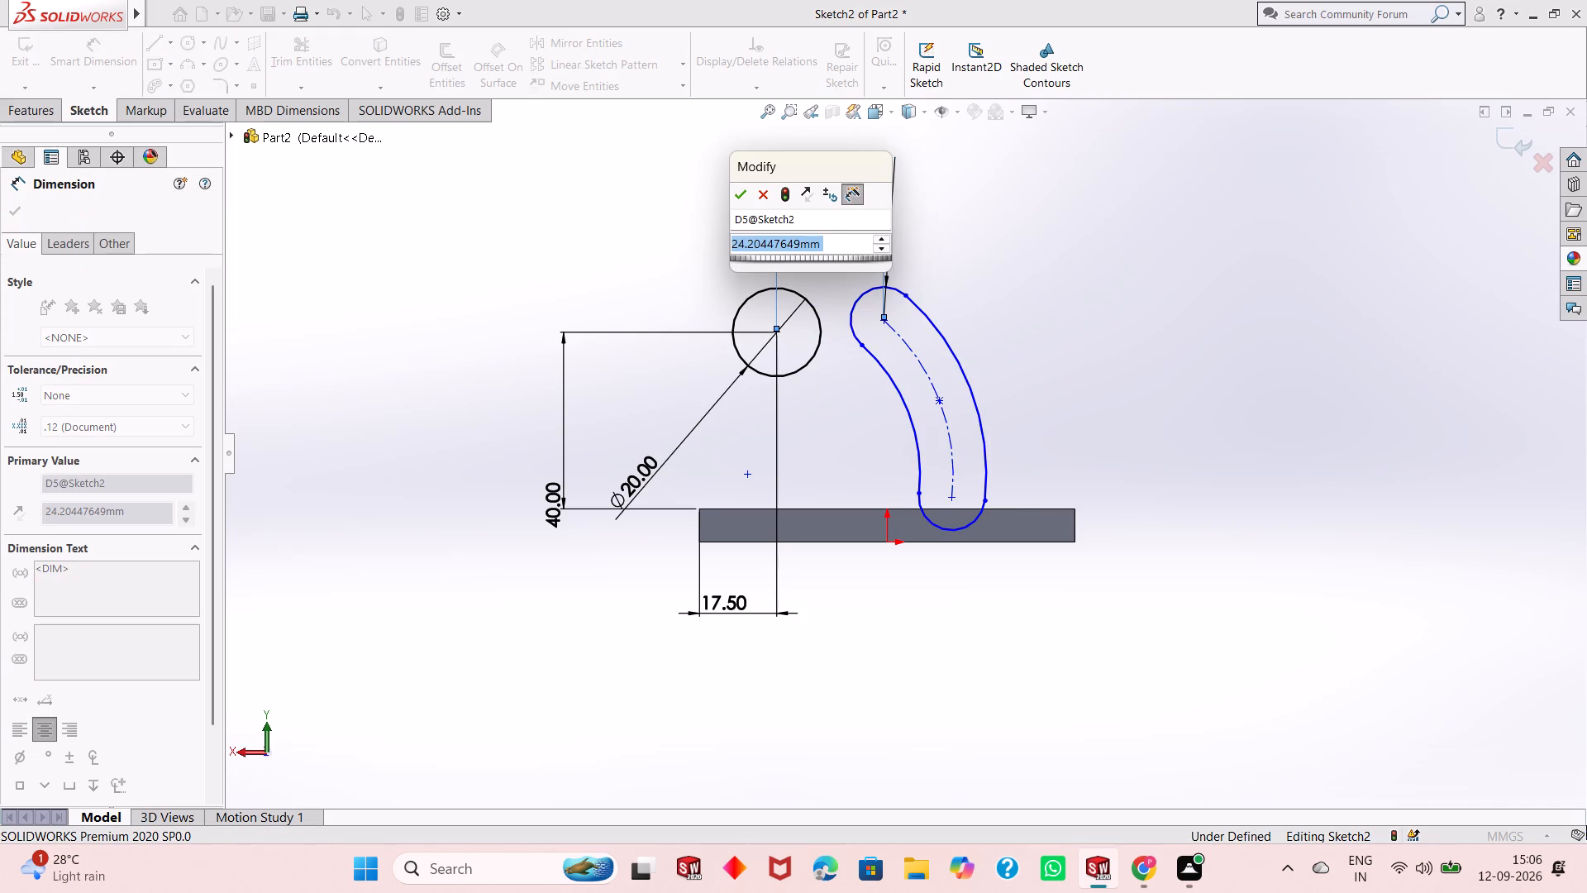
{"action": "type", "text": "16.25"}
{"action": "key", "text": "Return"}
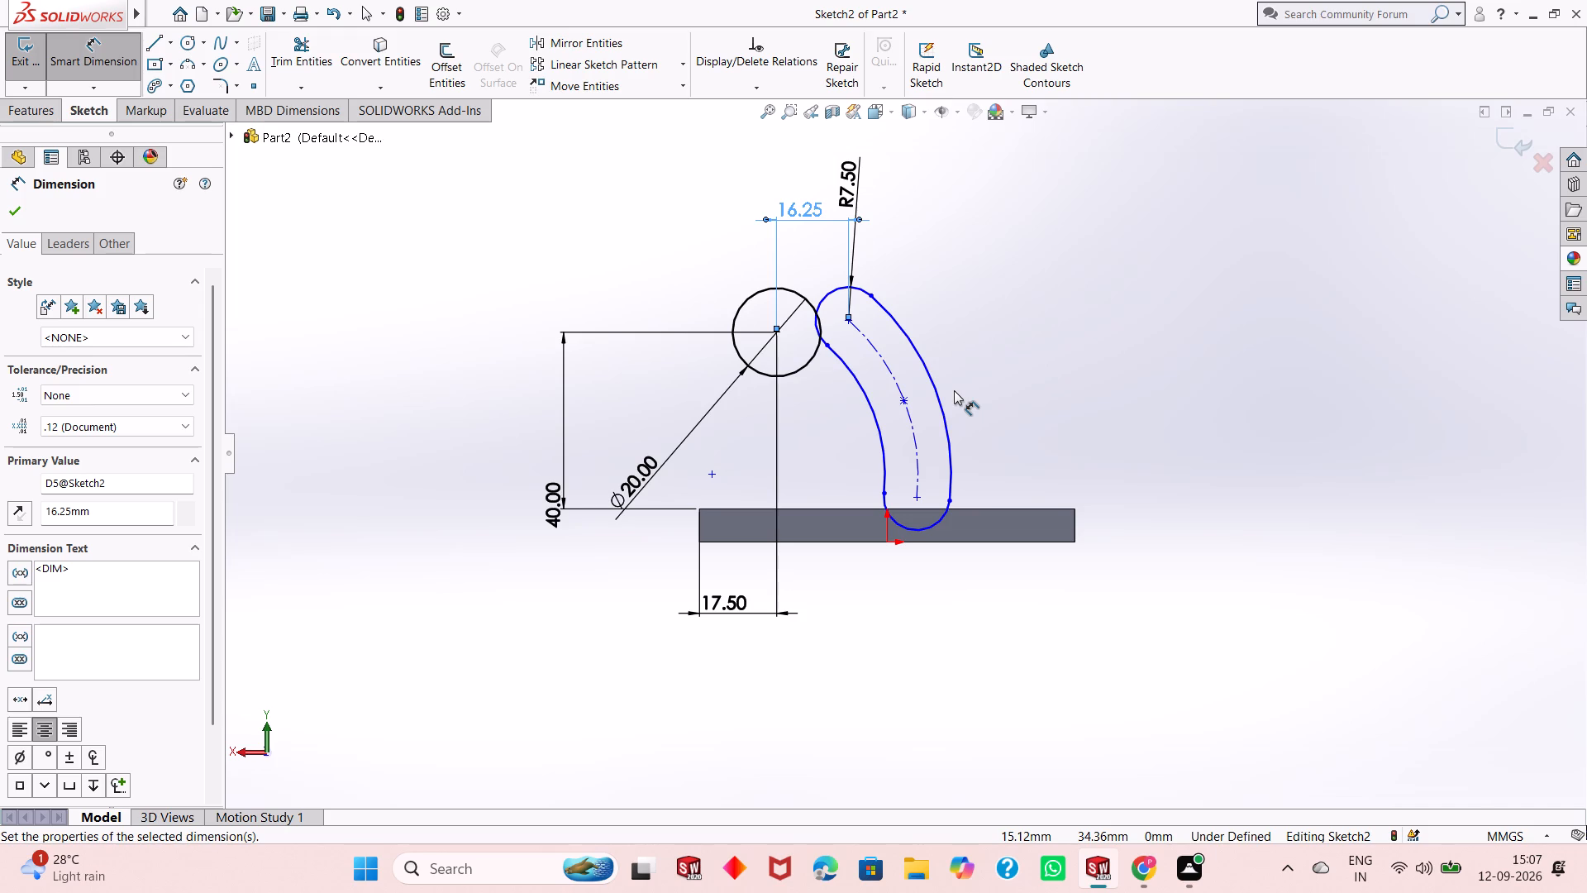
Dimension the vertical distance from the origin to the arc slot's upper end centre as 45 mm.
{"action": "scroll", "coordinate": [883, 375], "scroll_direction": "up", "scroll_amount": 1}
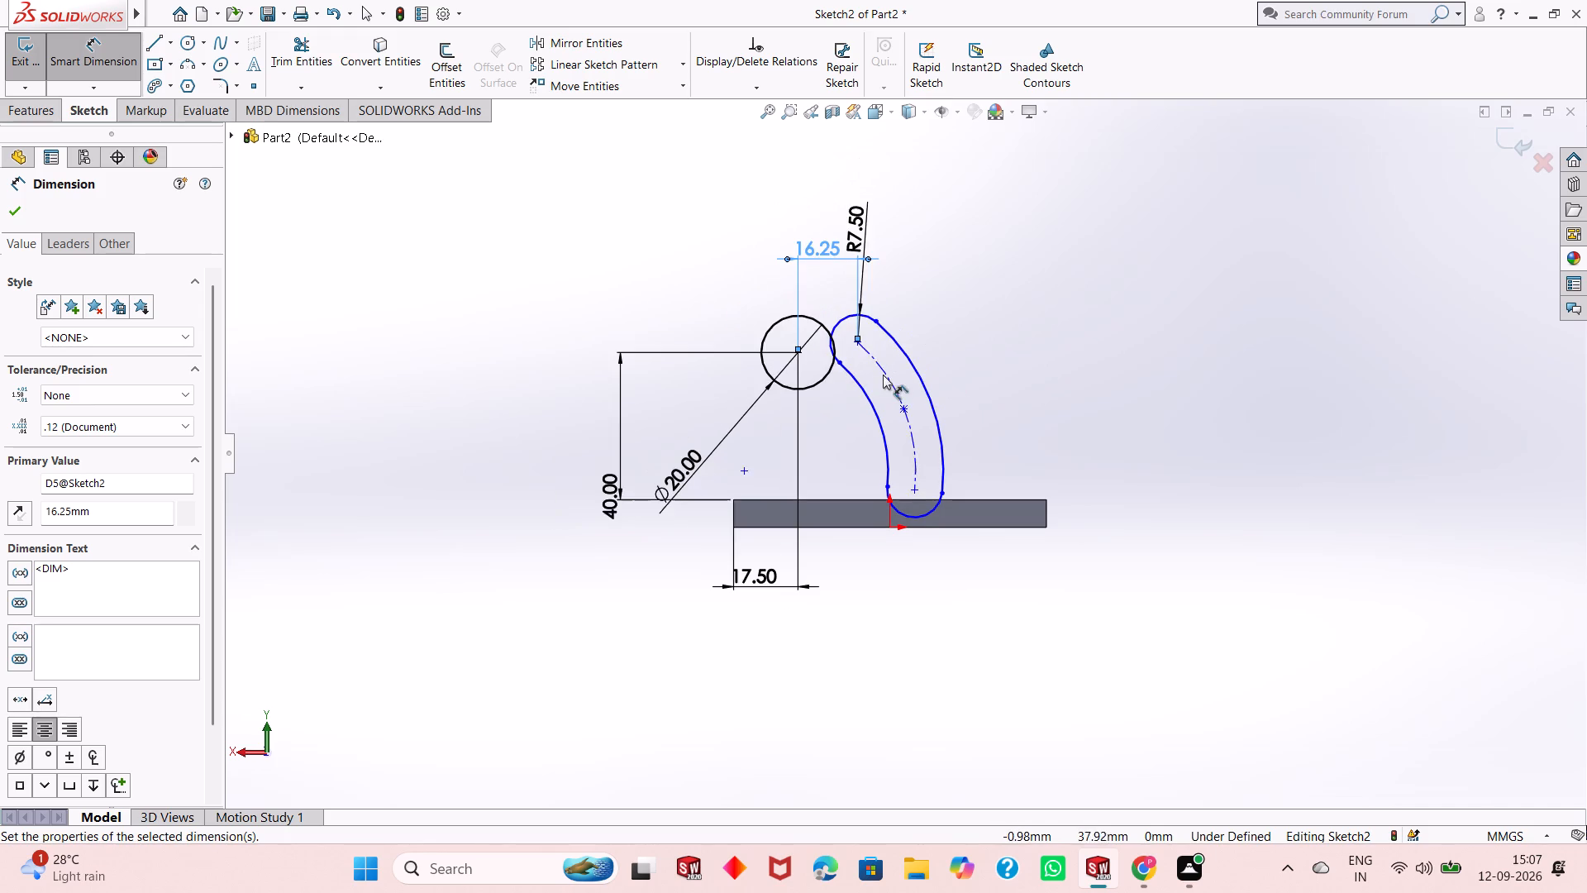
{"action": "scroll", "coordinate": [892, 390], "scroll_direction": "up", "scroll_amount": 1}
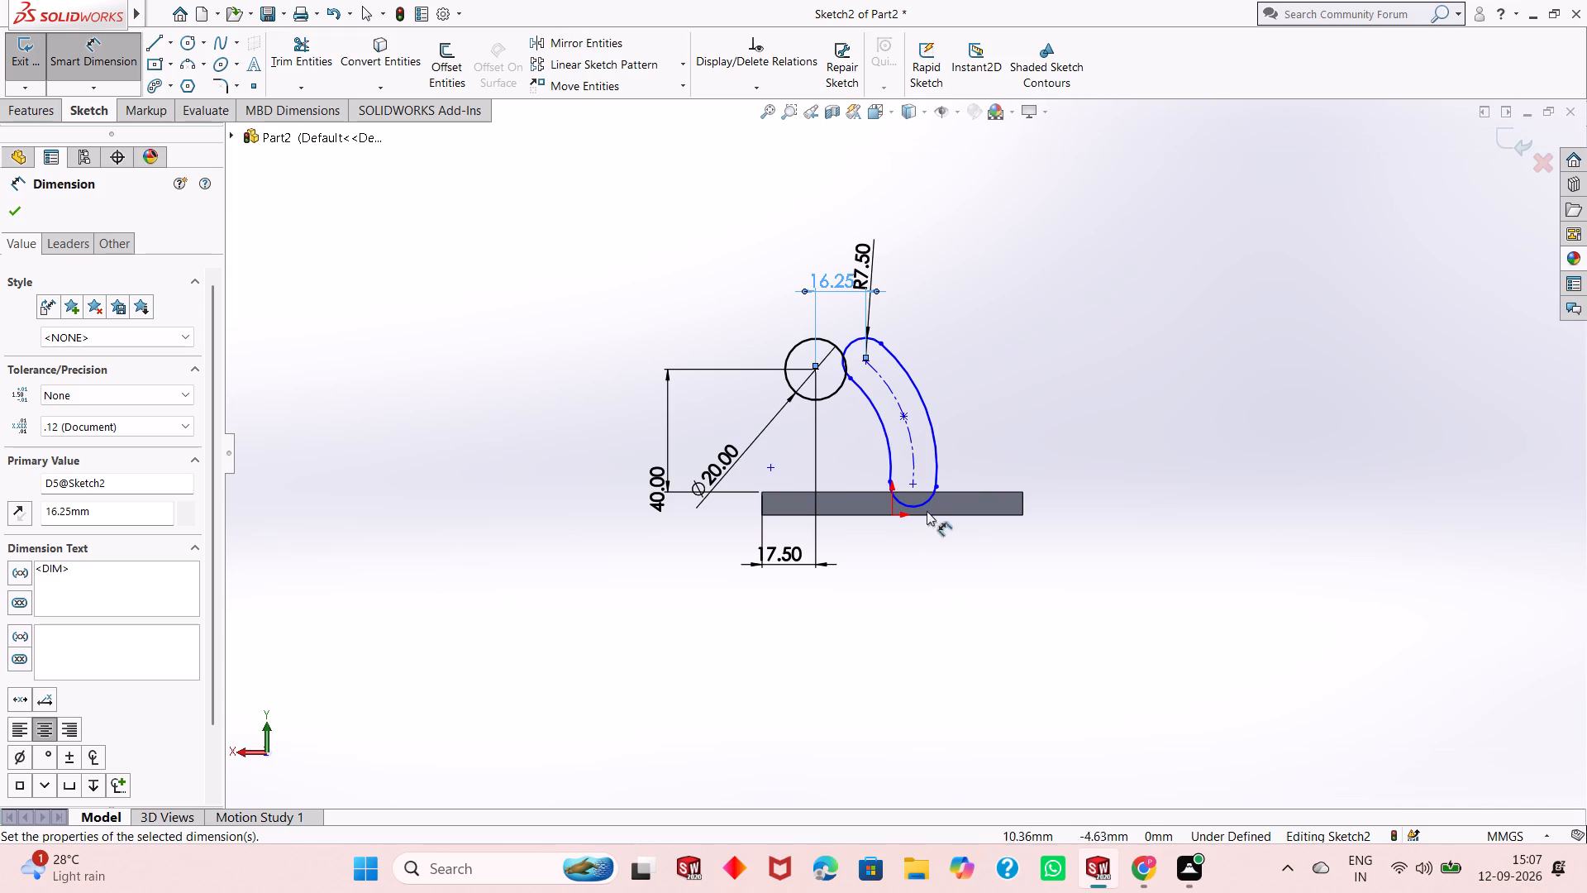
{"action": "left_click", "coordinate": [861, 361]}
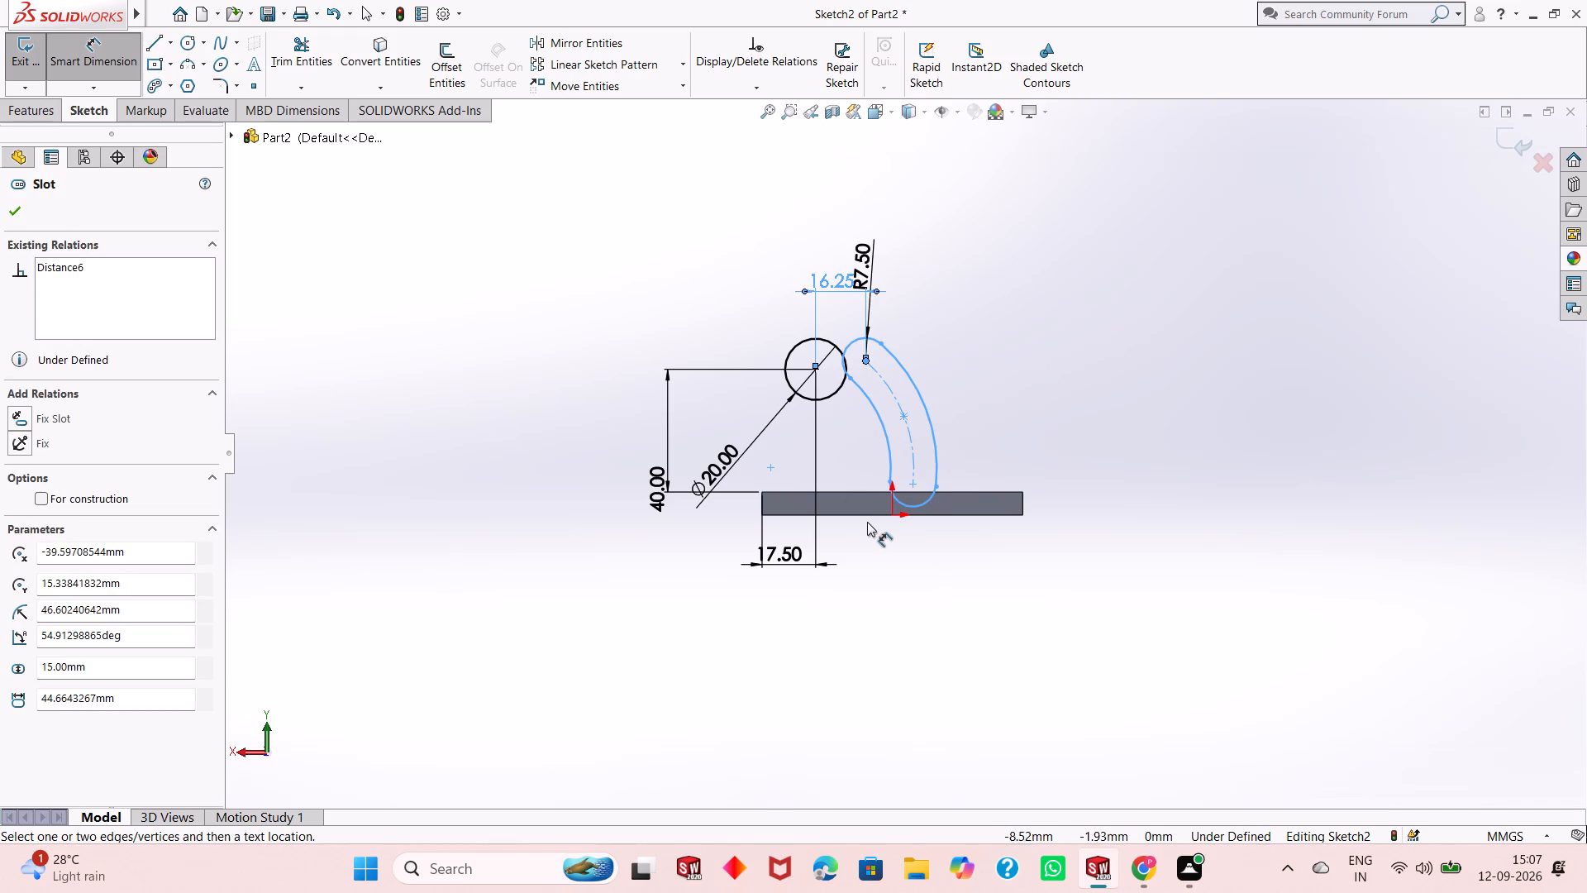
{"action": "left_click", "coordinate": [892, 511]}
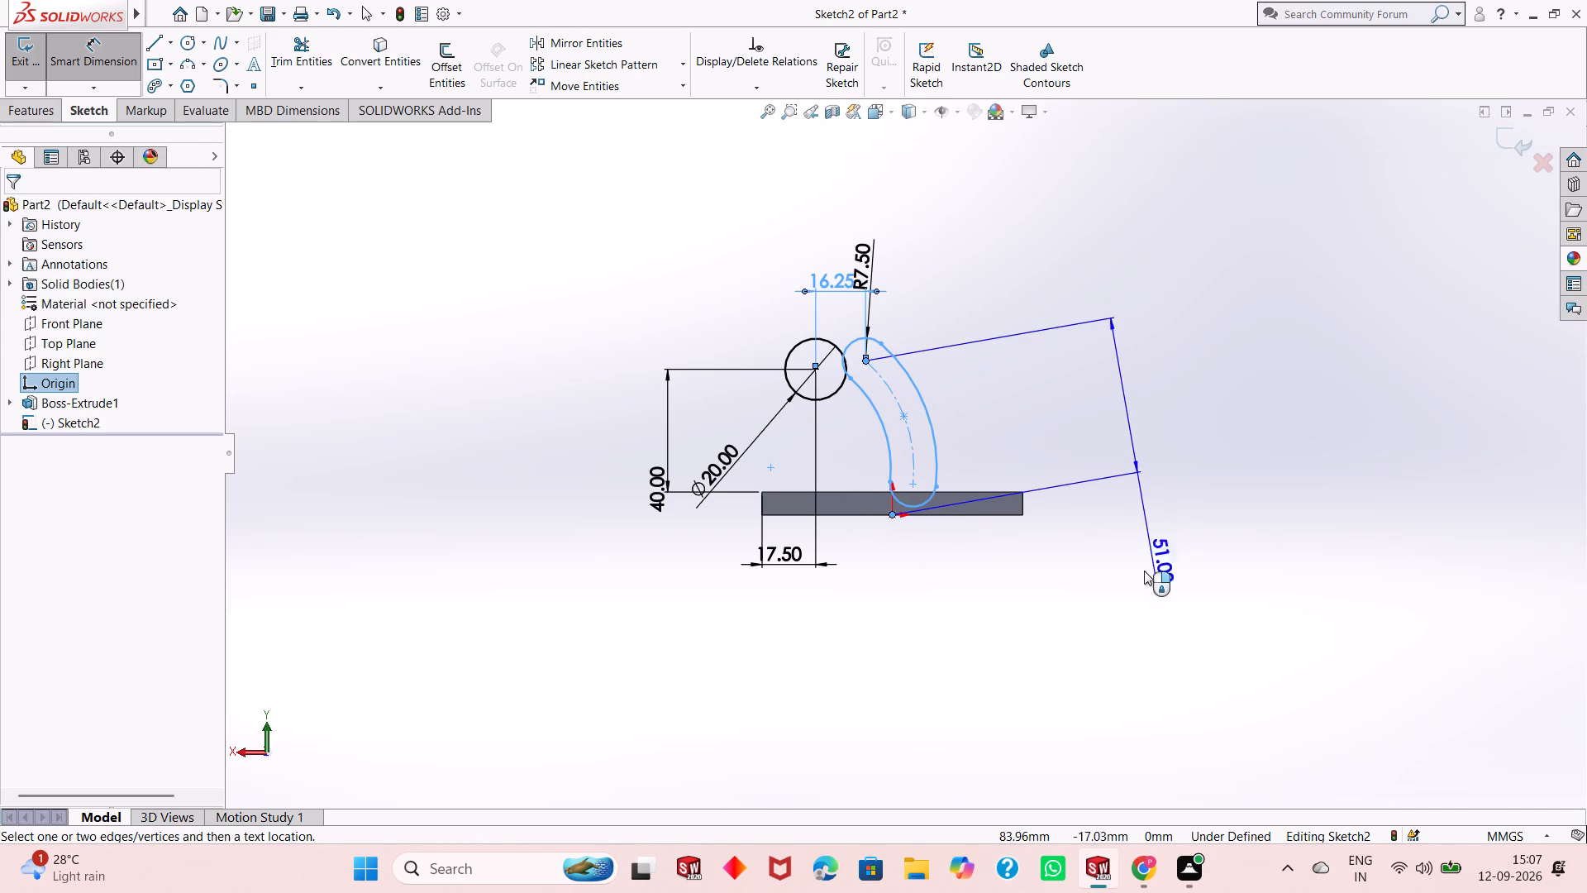
{"action": "left_click", "coordinate": [1196, 478]}
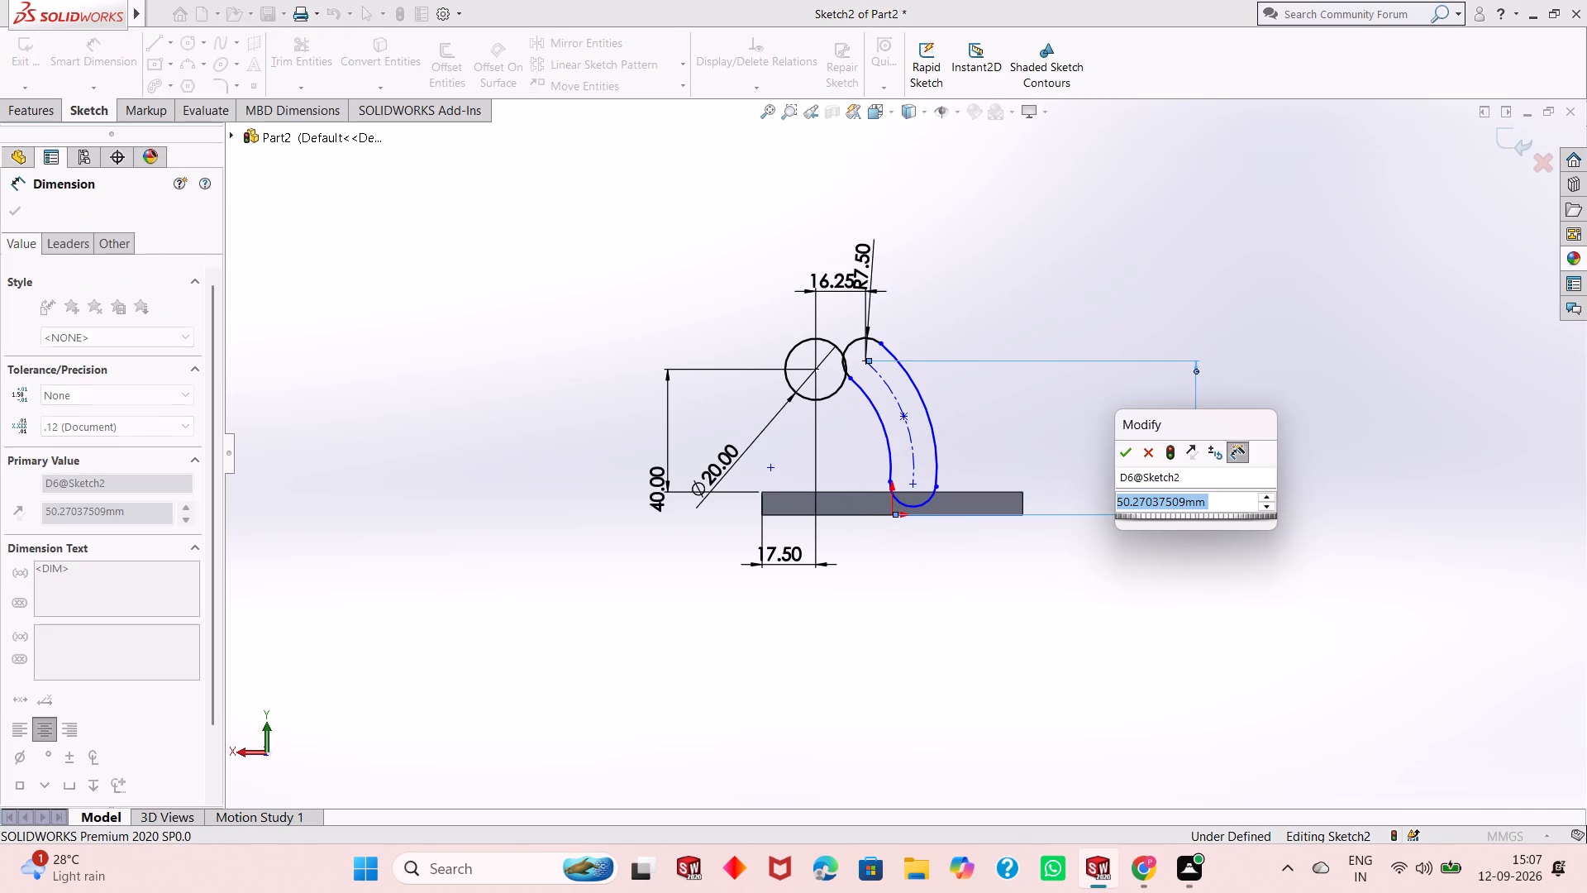
{"action": "key", "text": "4"}
{"action": "key", "text": "5"}
{"action": "key", "text": "Return"}
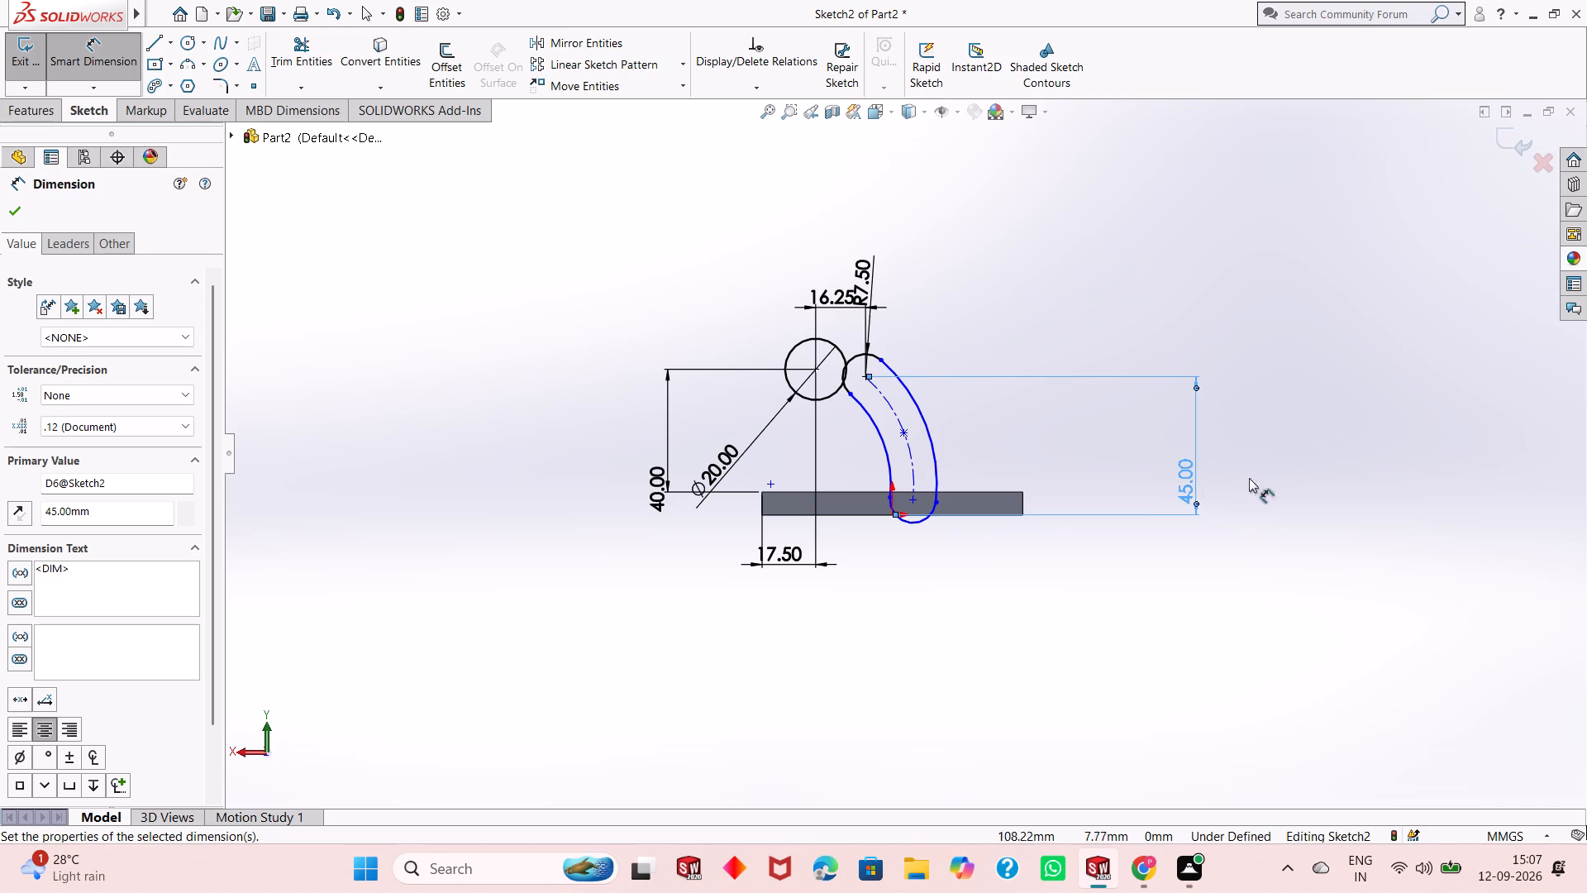
Examine the arc slot's position and shape relative to the circle and the base plate.
{"action": "scroll", "coordinate": [1039, 471], "scroll_direction": "down", "scroll_amount": 2}
{"action": "scroll", "coordinate": [963, 487], "scroll_direction": "up", "scroll_amount": 2}
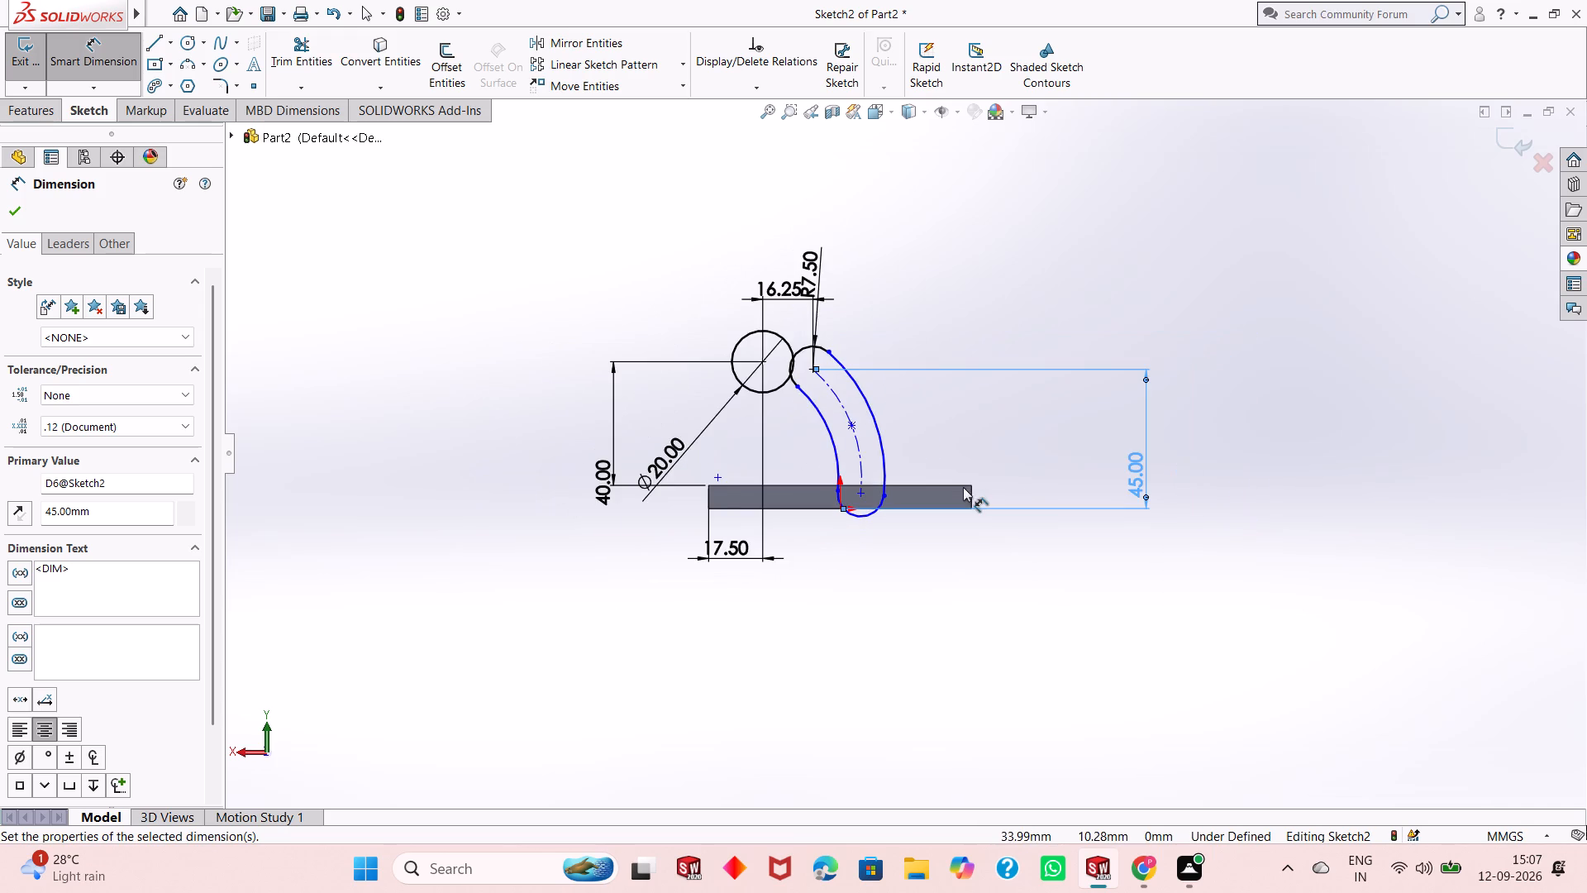
{"action": "scroll", "coordinate": [913, 459], "scroll_direction": "up", "scroll_amount": 1}
{"action": "scroll", "coordinate": [779, 418], "scroll_direction": "down", "scroll_amount": 2}
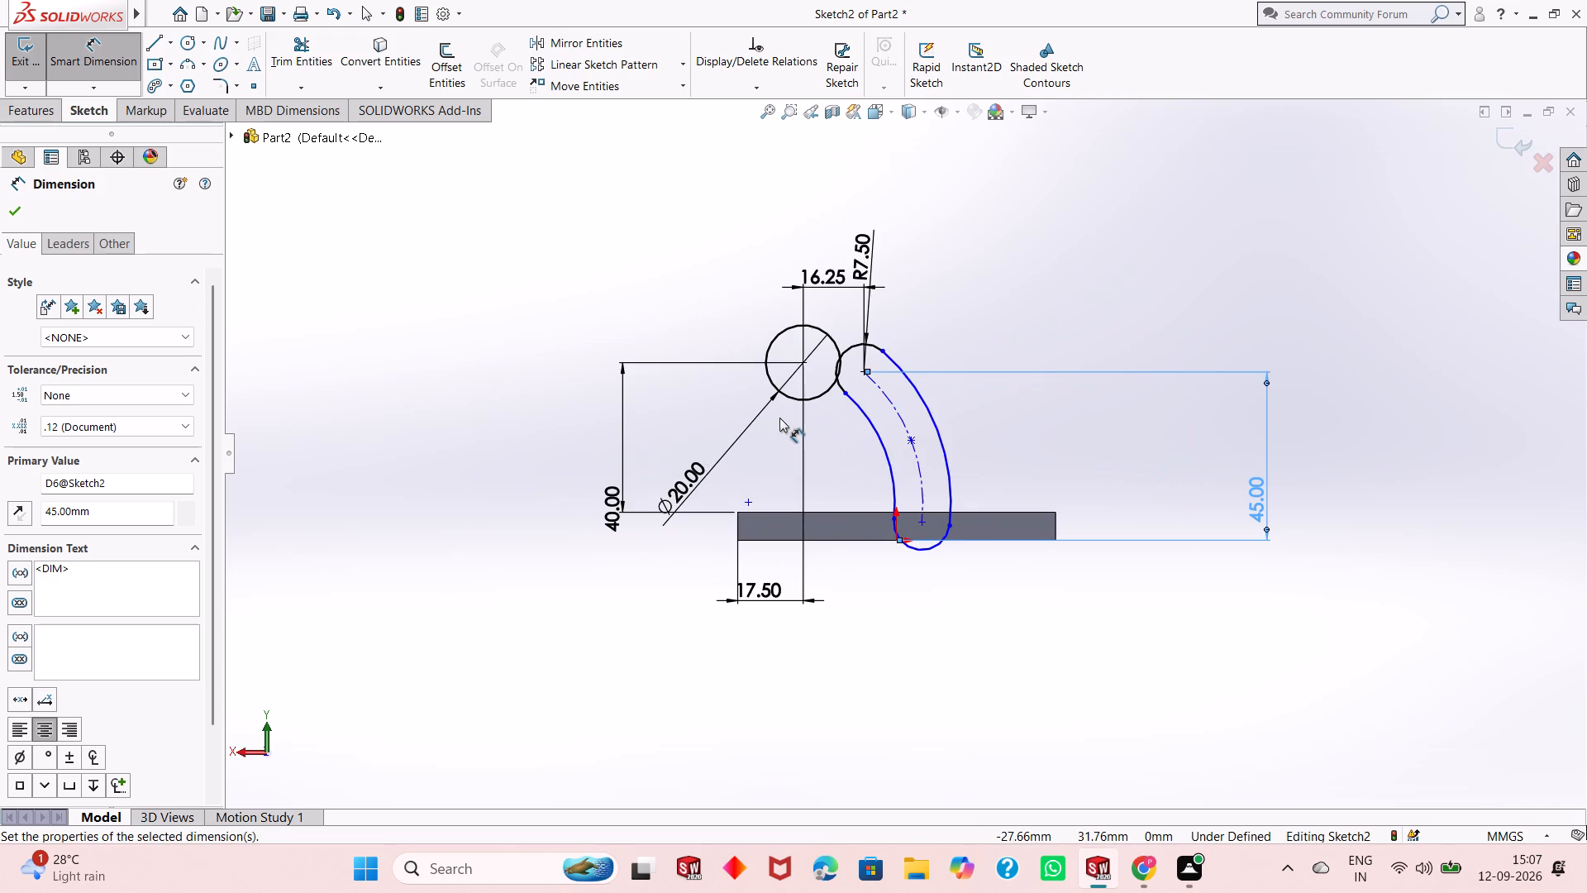
{"action": "scroll", "coordinate": [779, 418], "scroll_direction": "up", "scroll_amount": 1}
{"action": "scroll", "coordinate": [808, 446], "scroll_direction": "down", "scroll_amount": 1}
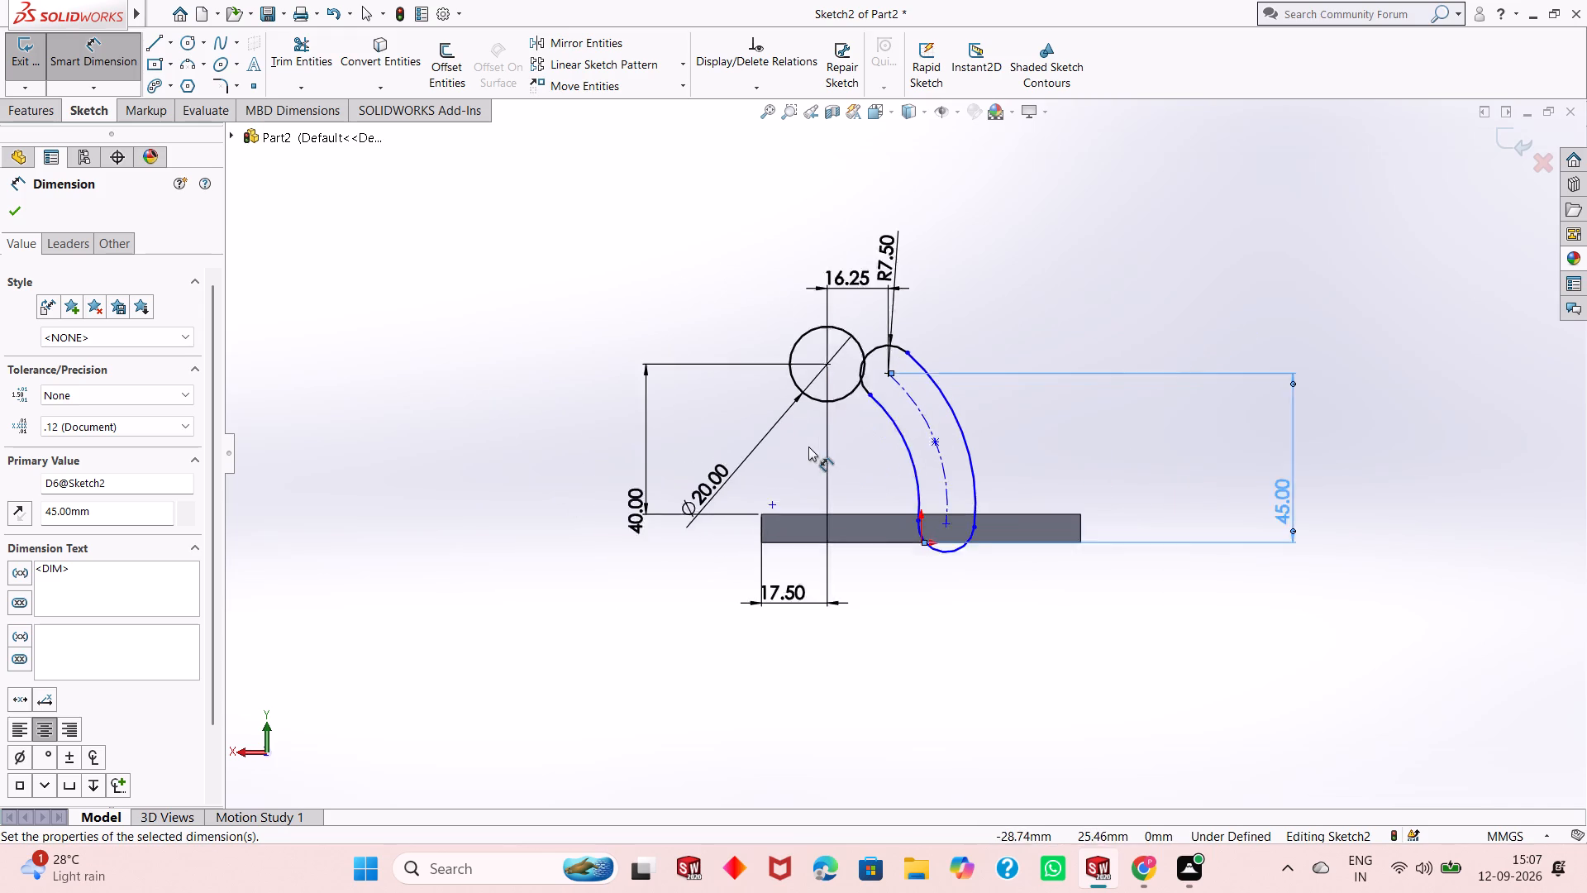
{"action": "scroll", "coordinate": [808, 446], "scroll_direction": "down", "scroll_amount": 1}
{"action": "scroll", "coordinate": [862, 451], "scroll_direction": "up", "scroll_amount": 1}
{"action": "scroll", "coordinate": [956, 451], "scroll_direction": "down", "scroll_amount": 2}
{"action": "scroll", "coordinate": [989, 517], "scroll_direction": "up", "scroll_amount": 1}
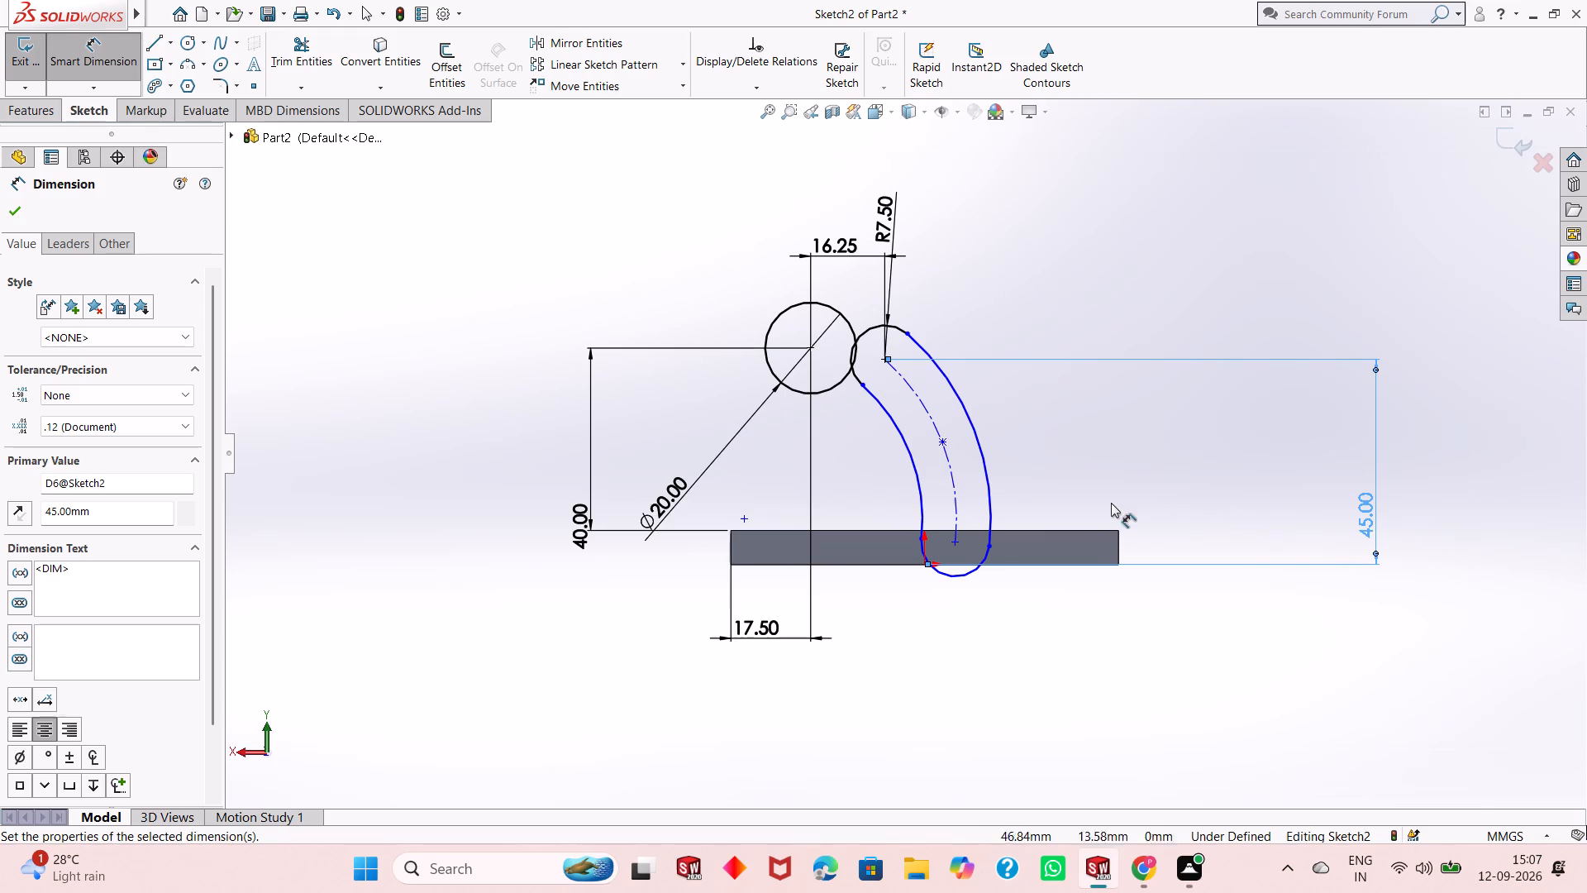
{"action": "key", "text": "Escape"}
{"action": "key", "text": "Escape"}
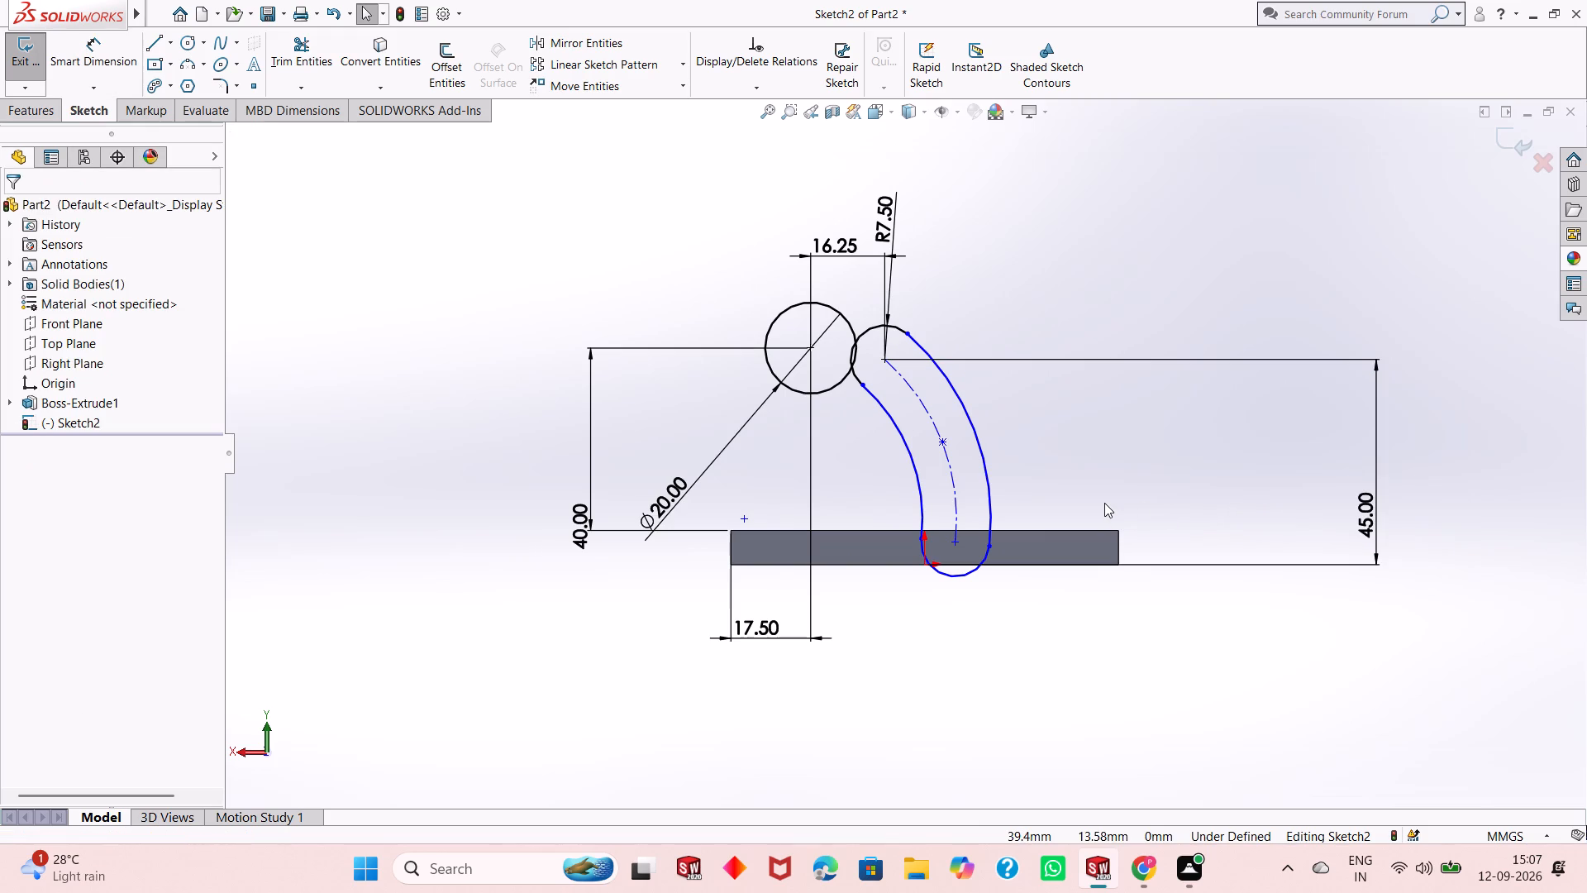
{"action": "scroll", "coordinate": [946, 475], "scroll_direction": "down", "scroll_amount": 2}
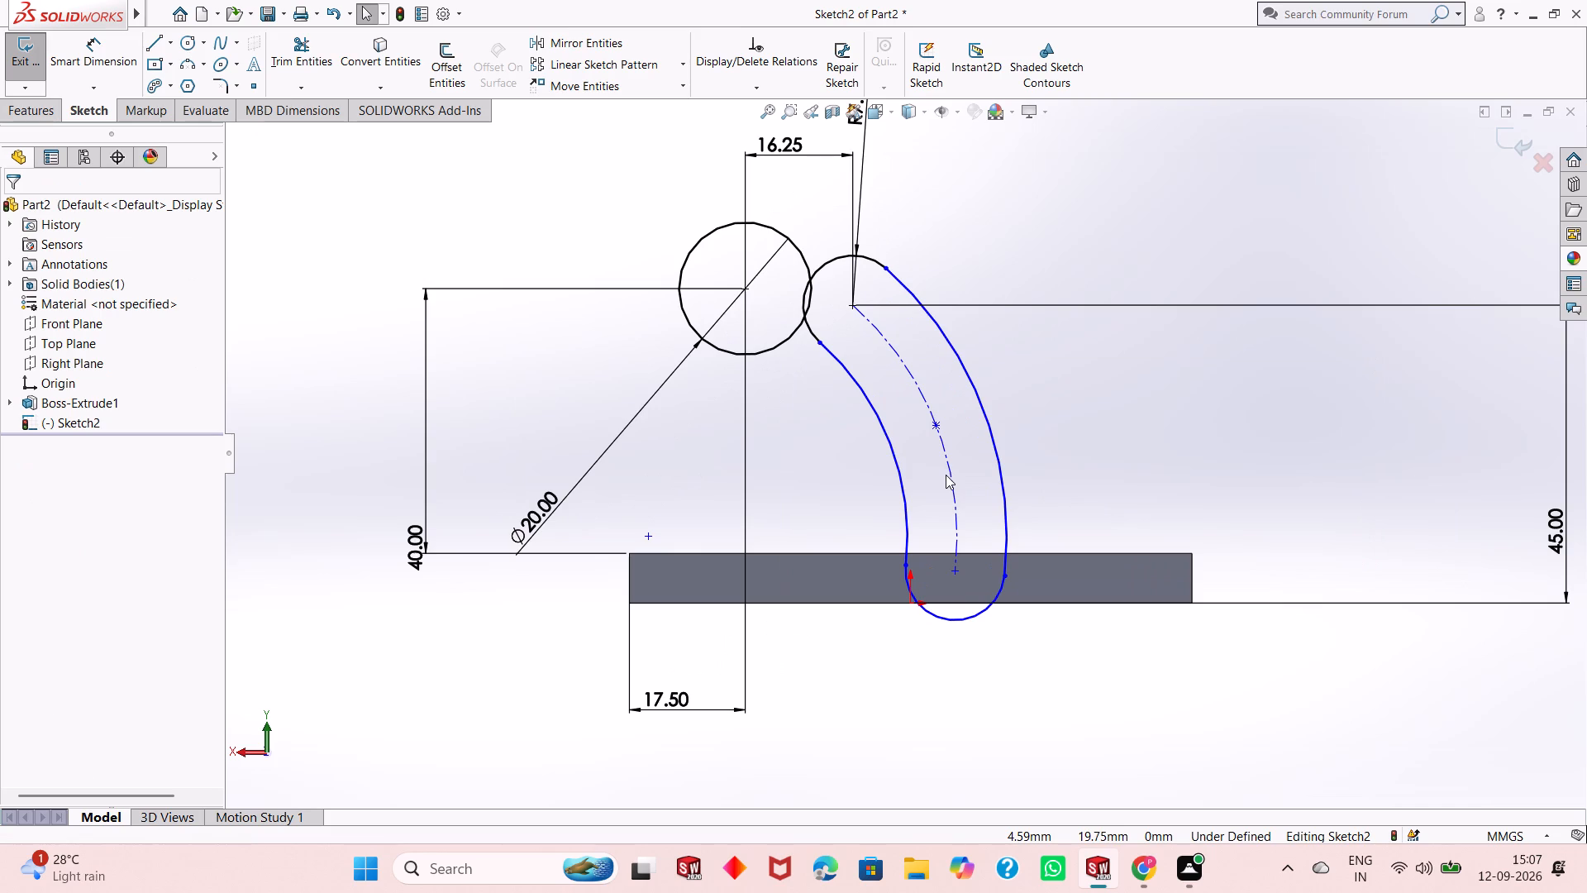
{"action": "scroll", "coordinate": [946, 475], "scroll_direction": "down", "scroll_amount": 1}
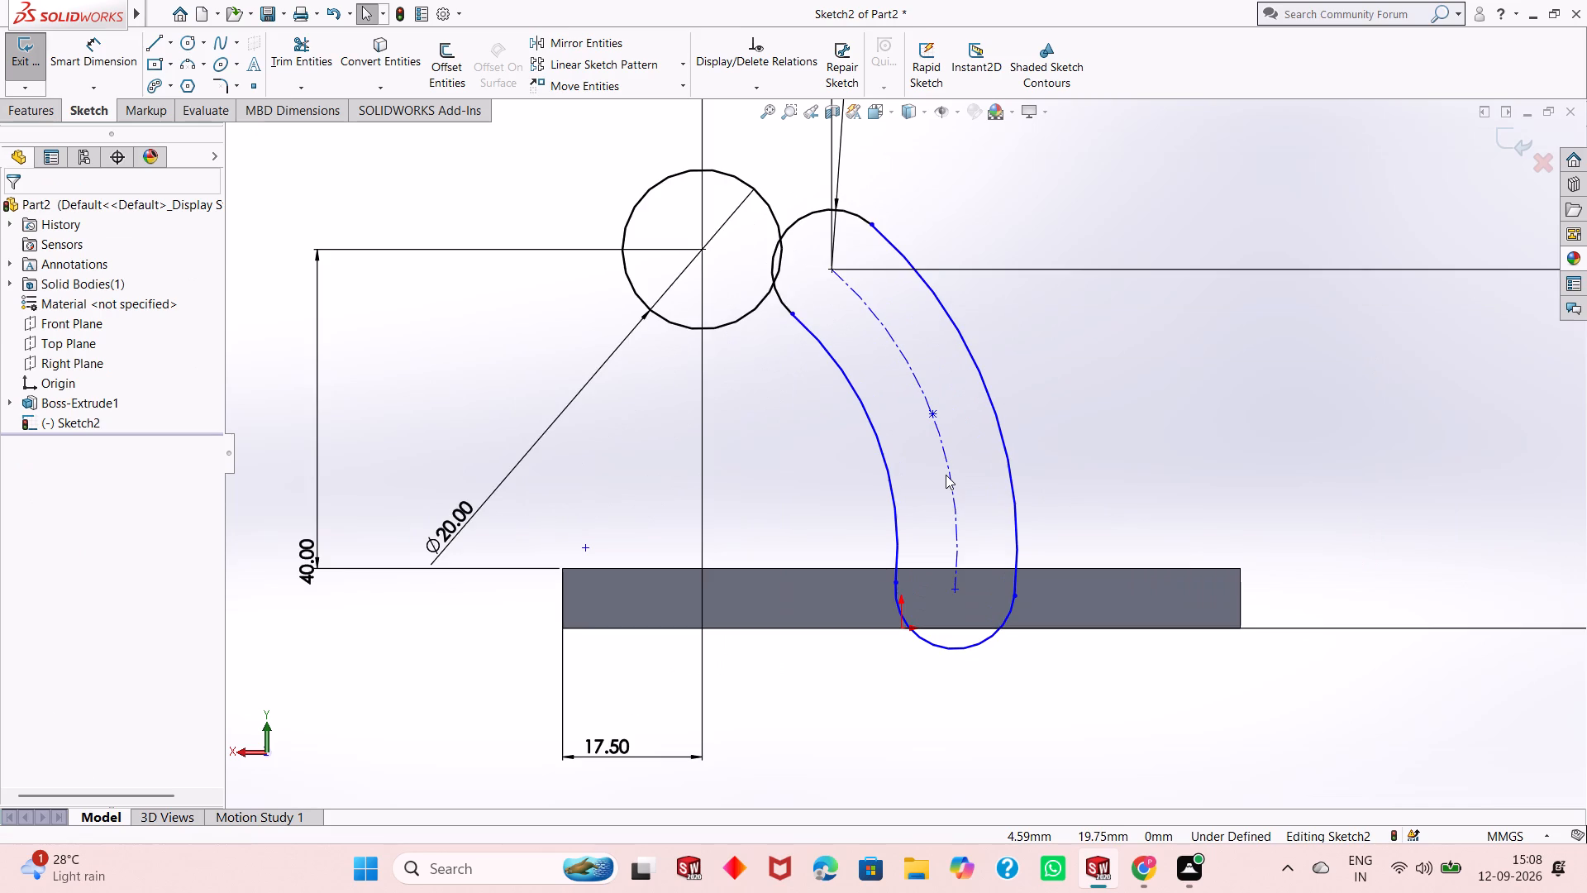
{"action": "scroll", "coordinate": [946, 475], "scroll_direction": "up", "scroll_amount": 1}
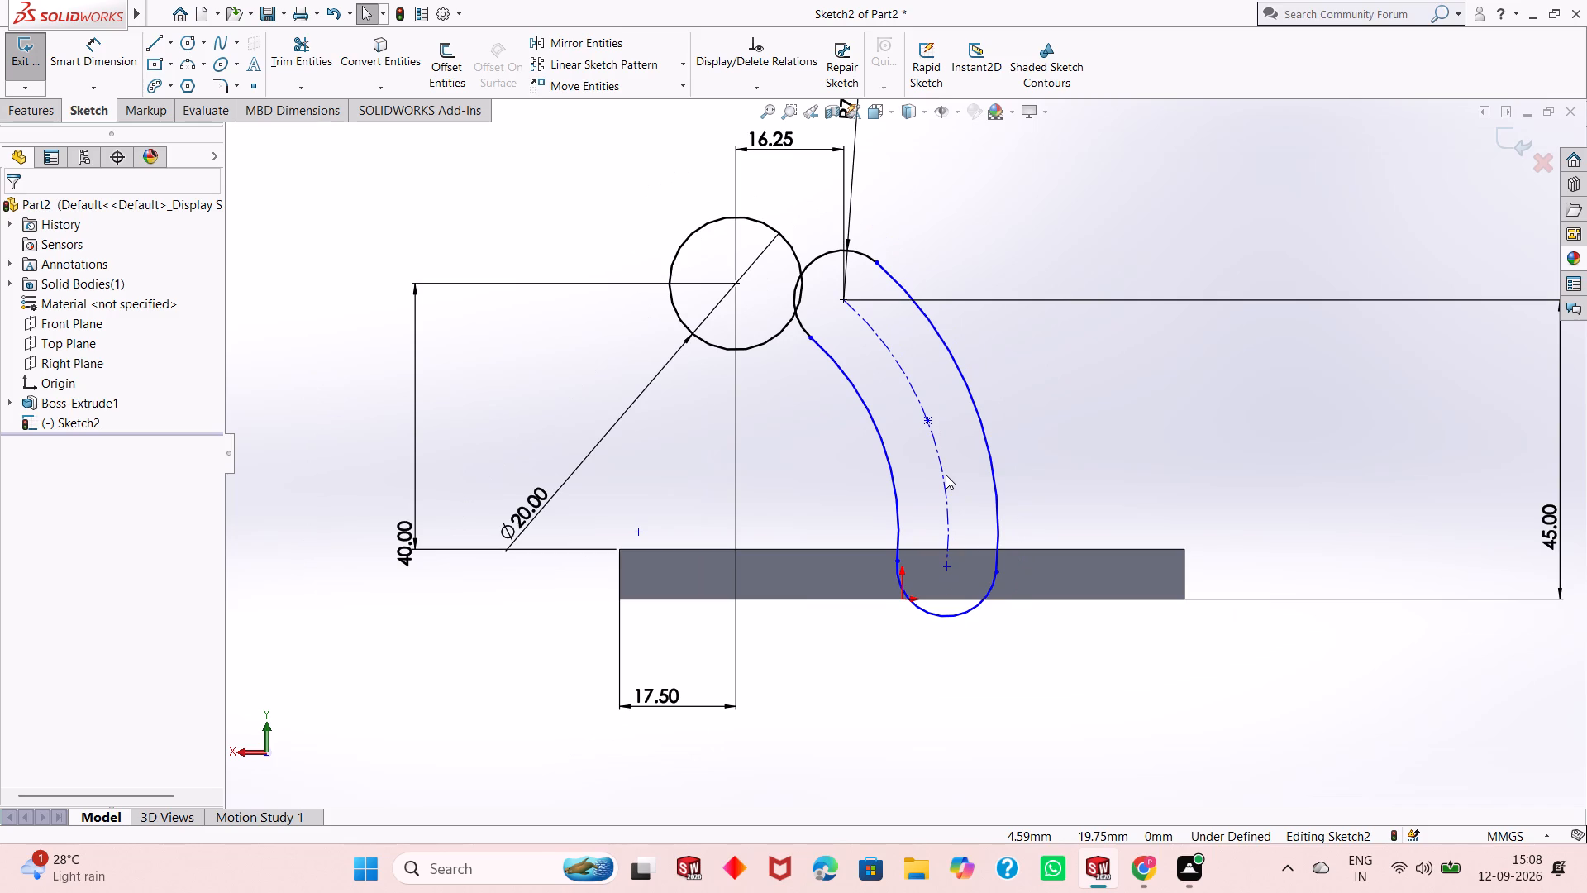
{"action": "scroll", "coordinate": [946, 475], "scroll_direction": "up", "scroll_amount": 1}
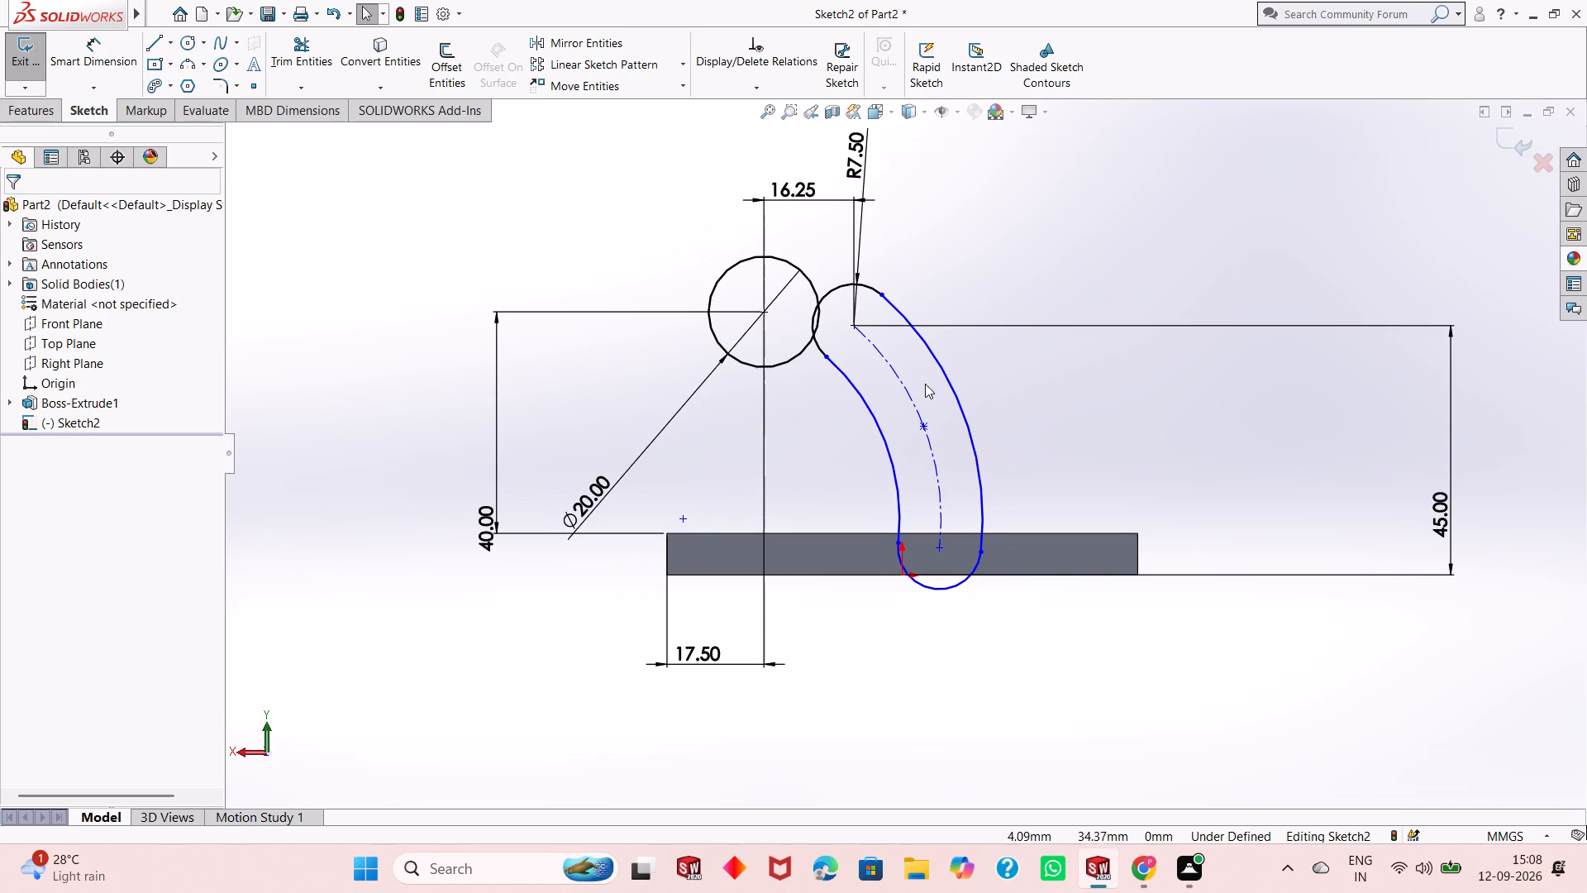
{"action": "scroll", "coordinate": [919, 365], "scroll_direction": "down", "scroll_amount": 1}
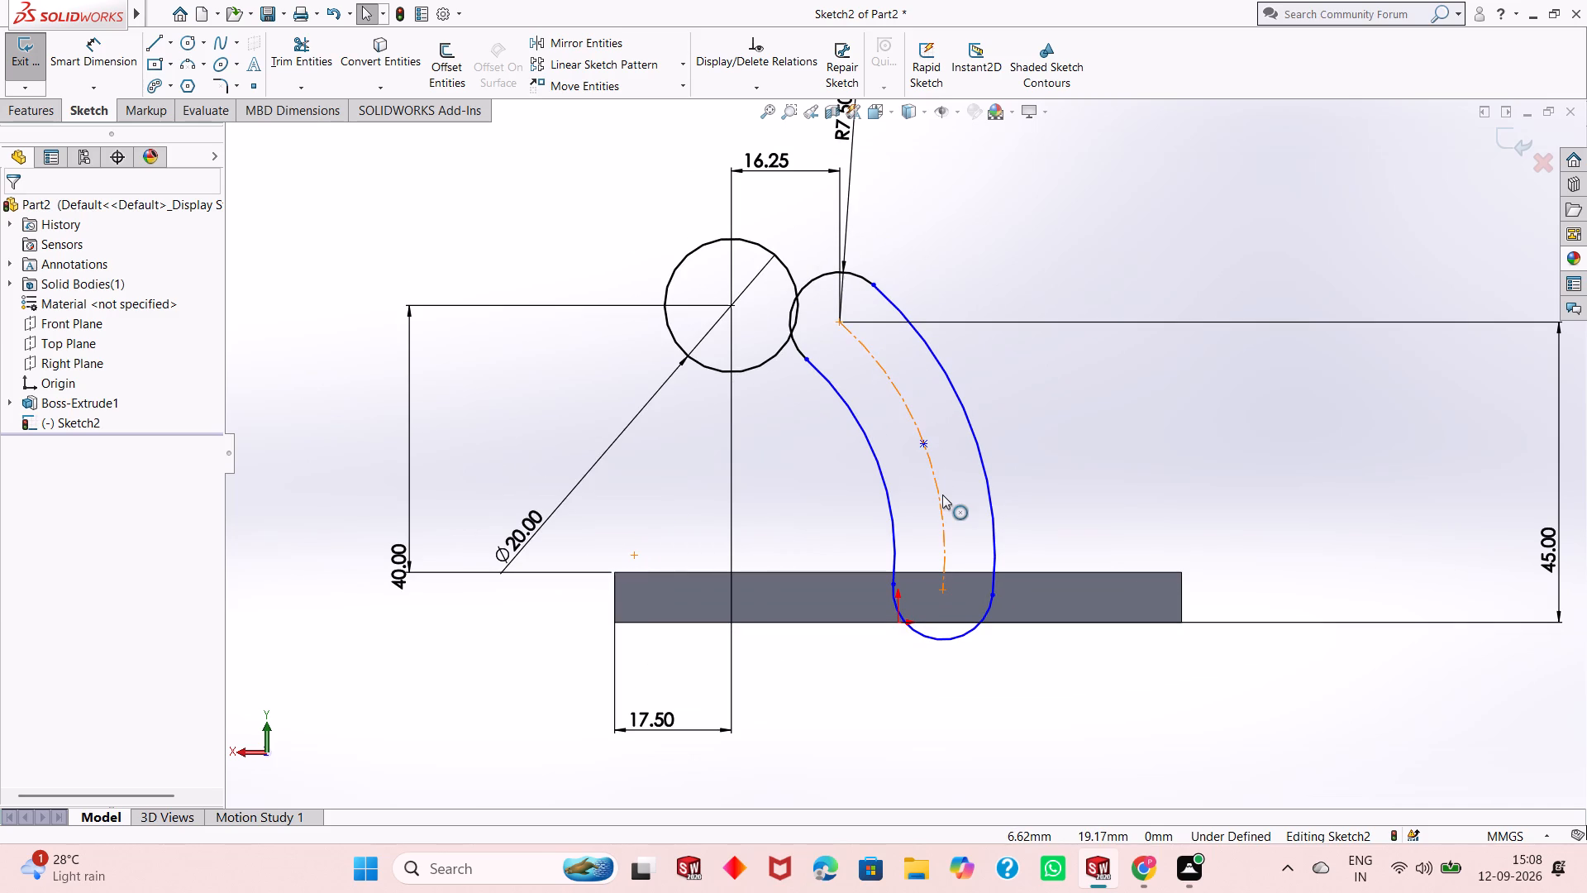
{"action": "key", "text": "Escape"}
{"action": "scroll", "coordinate": [947, 373], "scroll_direction": "down", "scroll_amount": 2}
{"action": "scroll", "coordinate": [894, 537], "scroll_direction": "up", "scroll_amount": 4}
{"action": "scroll", "coordinate": [878, 599], "scroll_direction": "down", "scroll_amount": 1}
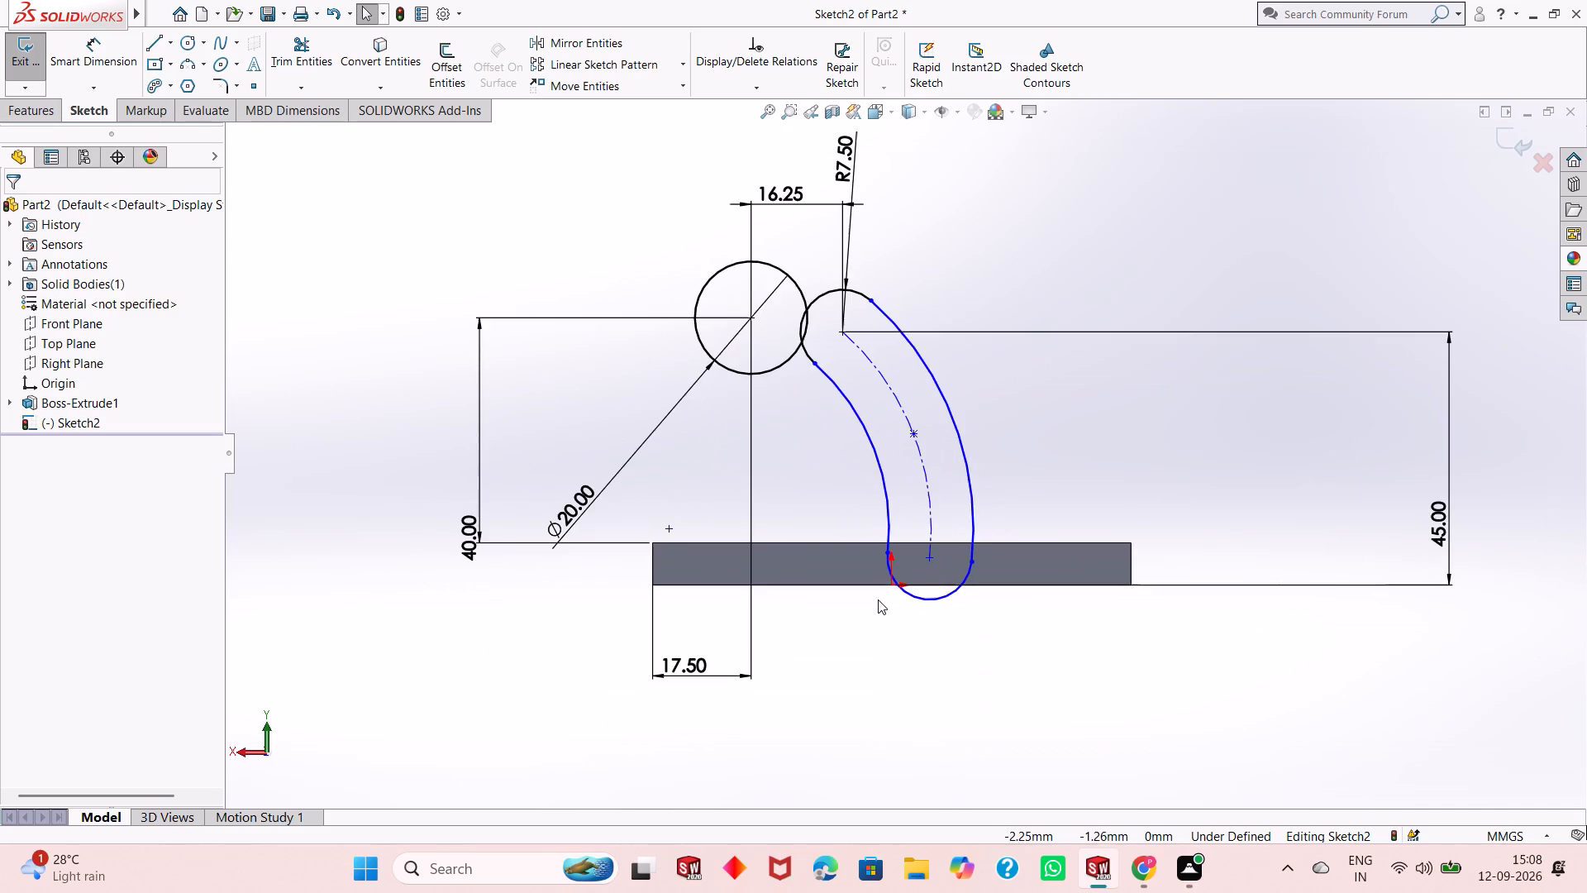
{"action": "scroll", "coordinate": [932, 426], "scroll_direction": "up", "scroll_amount": 1}
{"action": "scroll", "coordinate": [911, 442], "scroll_direction": "down", "scroll_amount": 3}
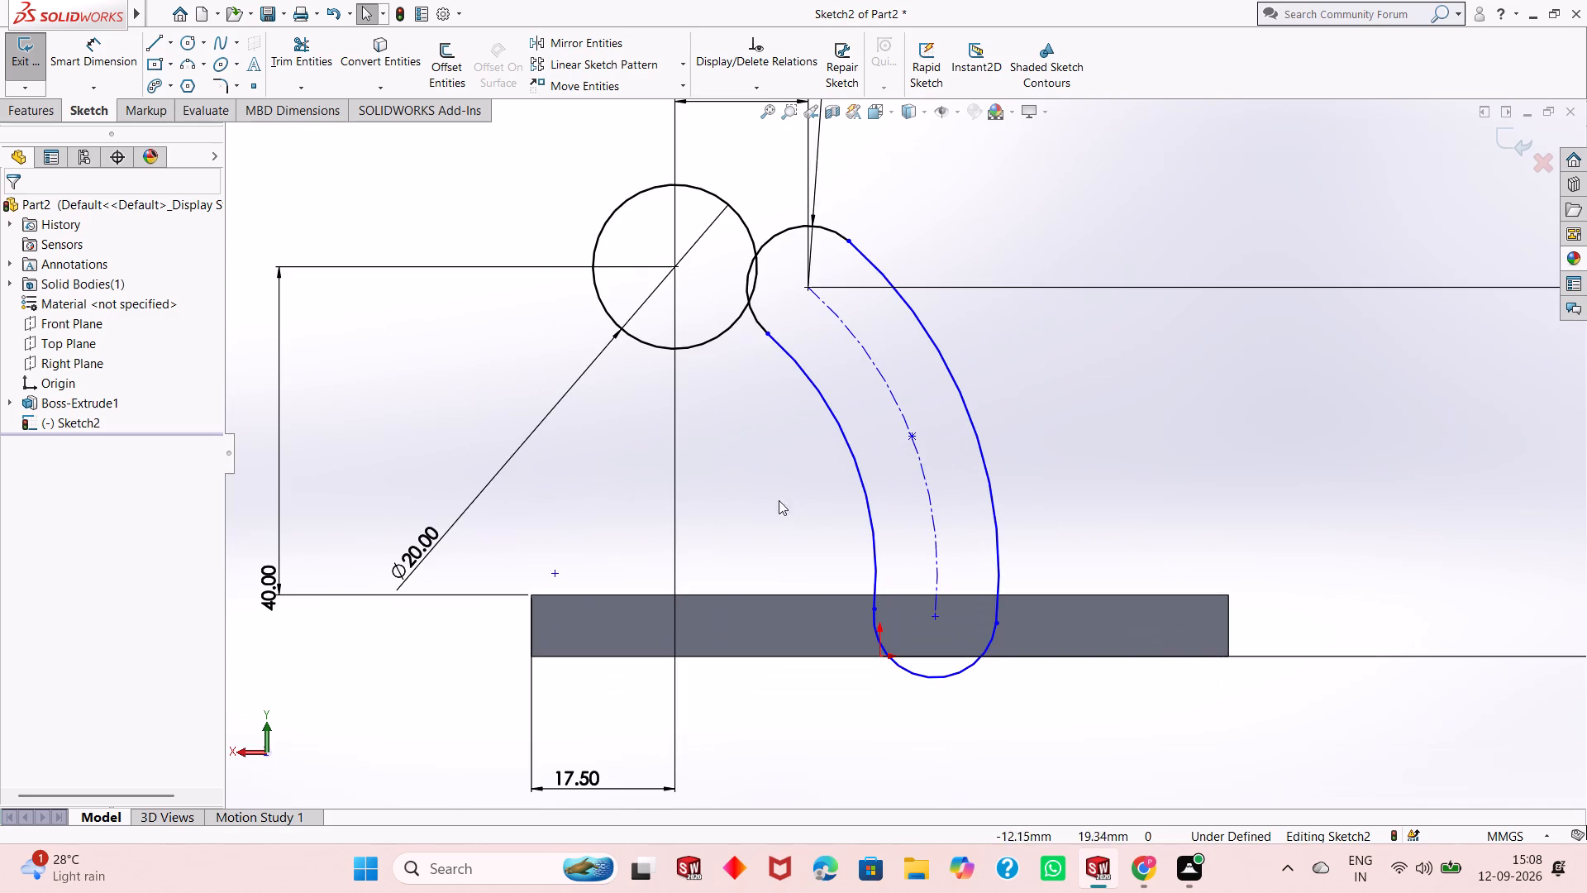
{"action": "scroll", "coordinate": [860, 308], "scroll_direction": "down", "scroll_amount": 1}
{"action": "scroll", "coordinate": [907, 438], "scroll_direction": "up", "scroll_amount": 1}
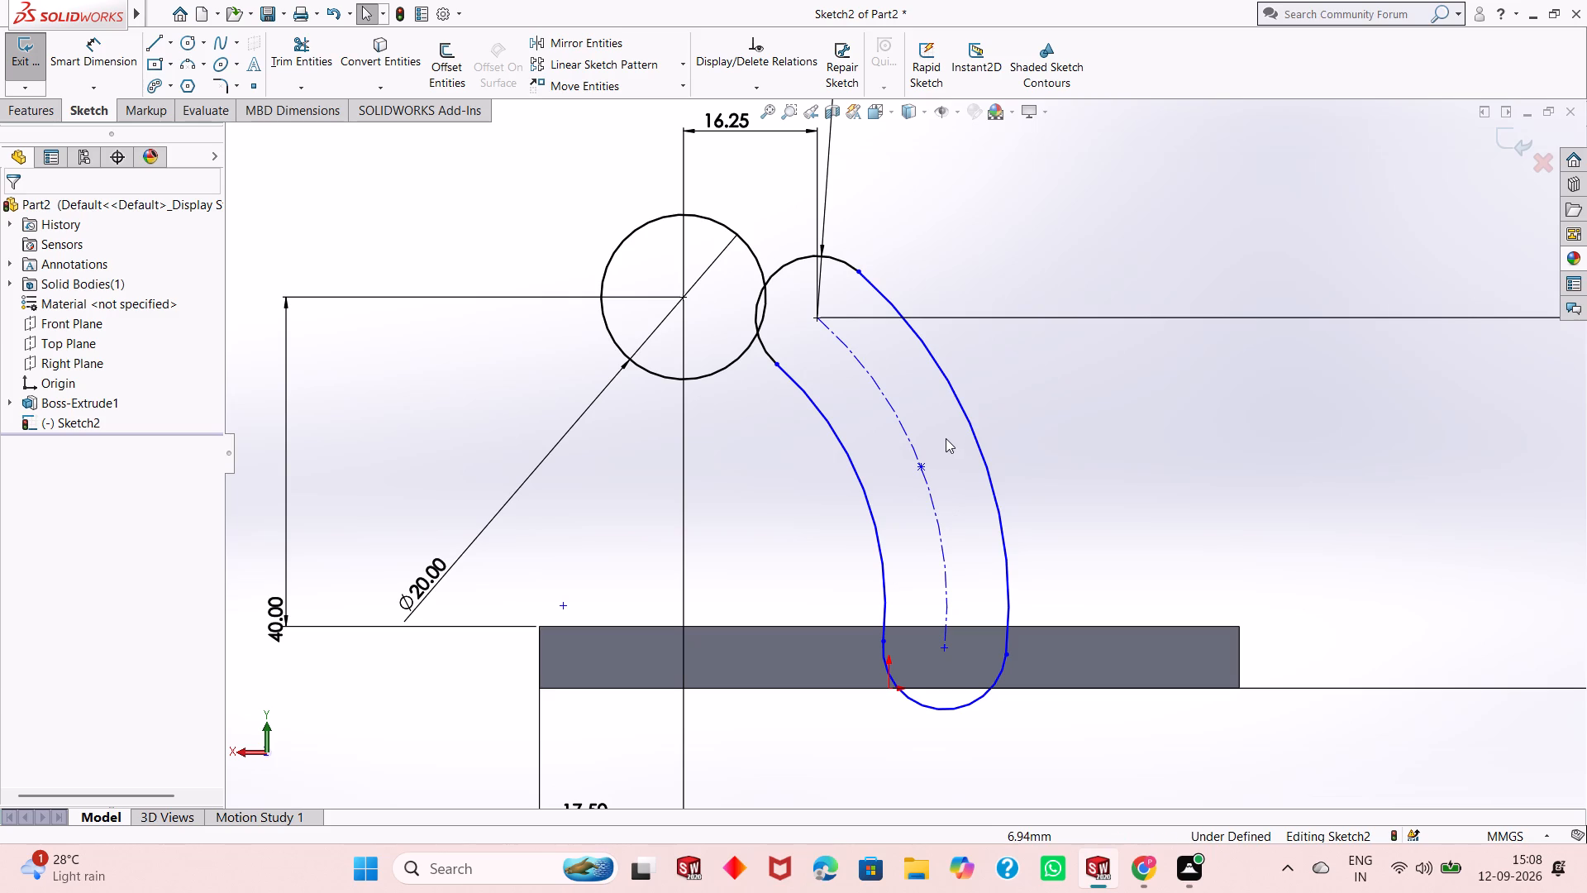
{"action": "scroll", "coordinate": [945, 436], "scroll_direction": "down", "scroll_amount": 1}
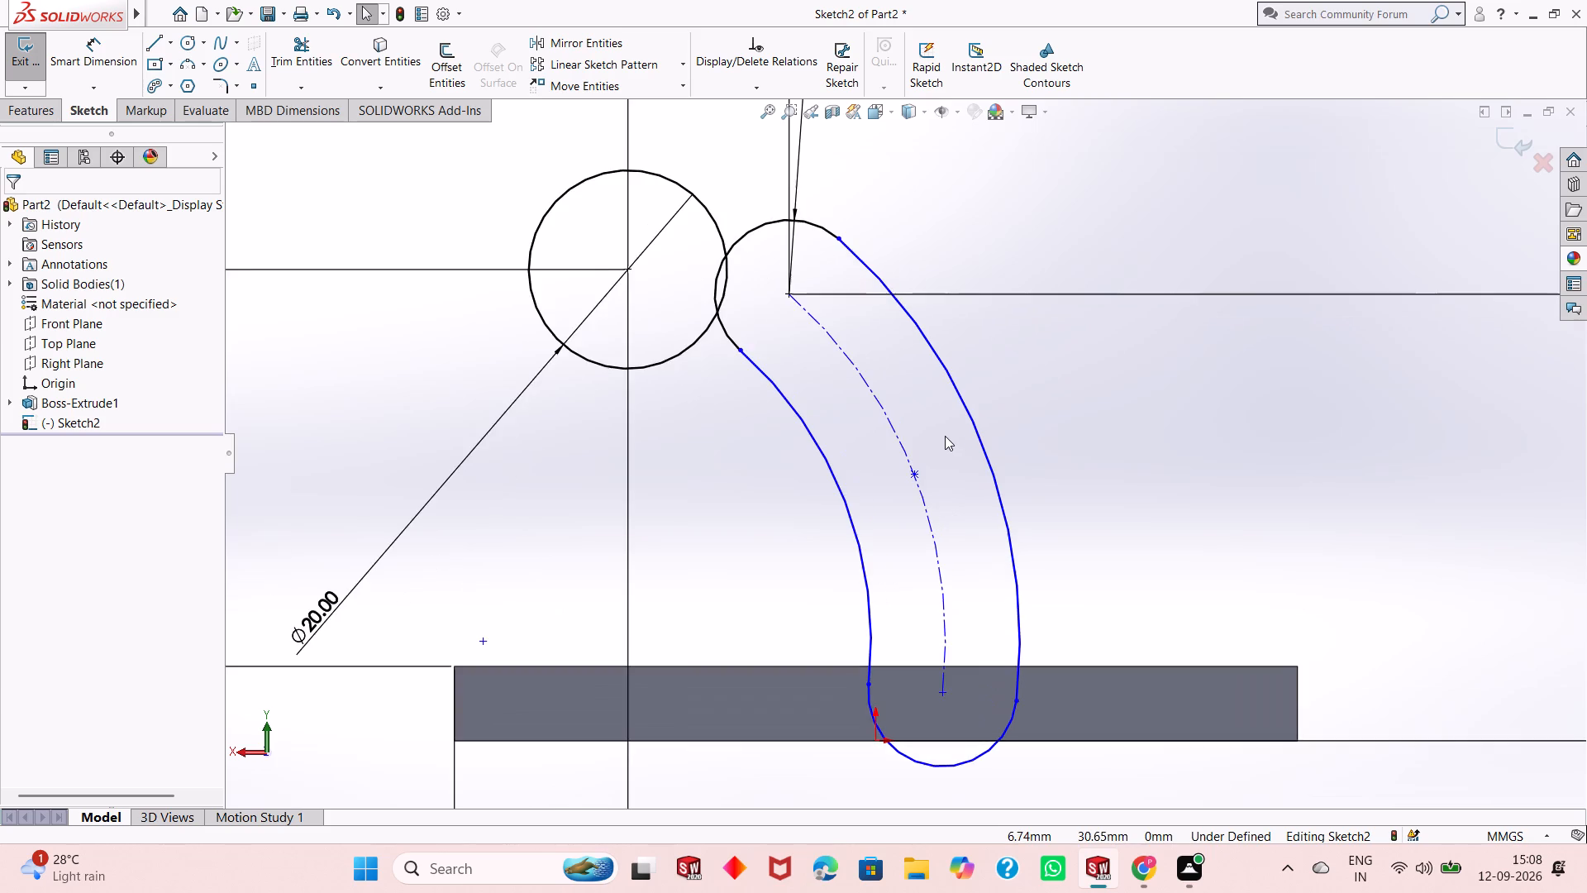
{"action": "scroll", "coordinate": [941, 445], "scroll_direction": "up", "scroll_amount": 1}
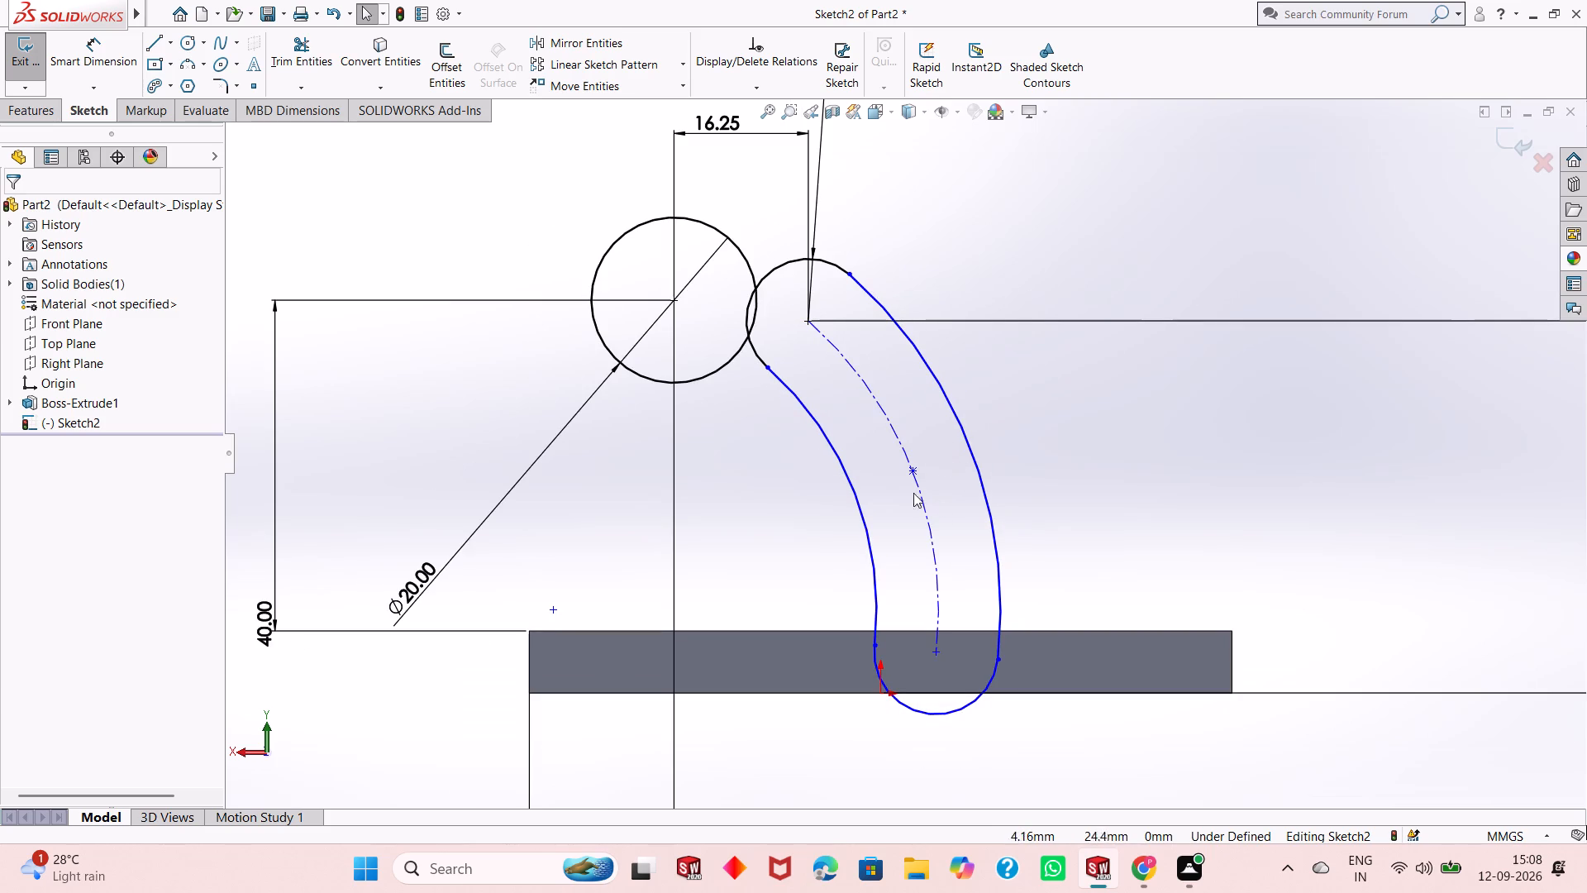
{"action": "scroll", "coordinate": [855, 530], "scroll_direction": "up", "scroll_amount": 1}
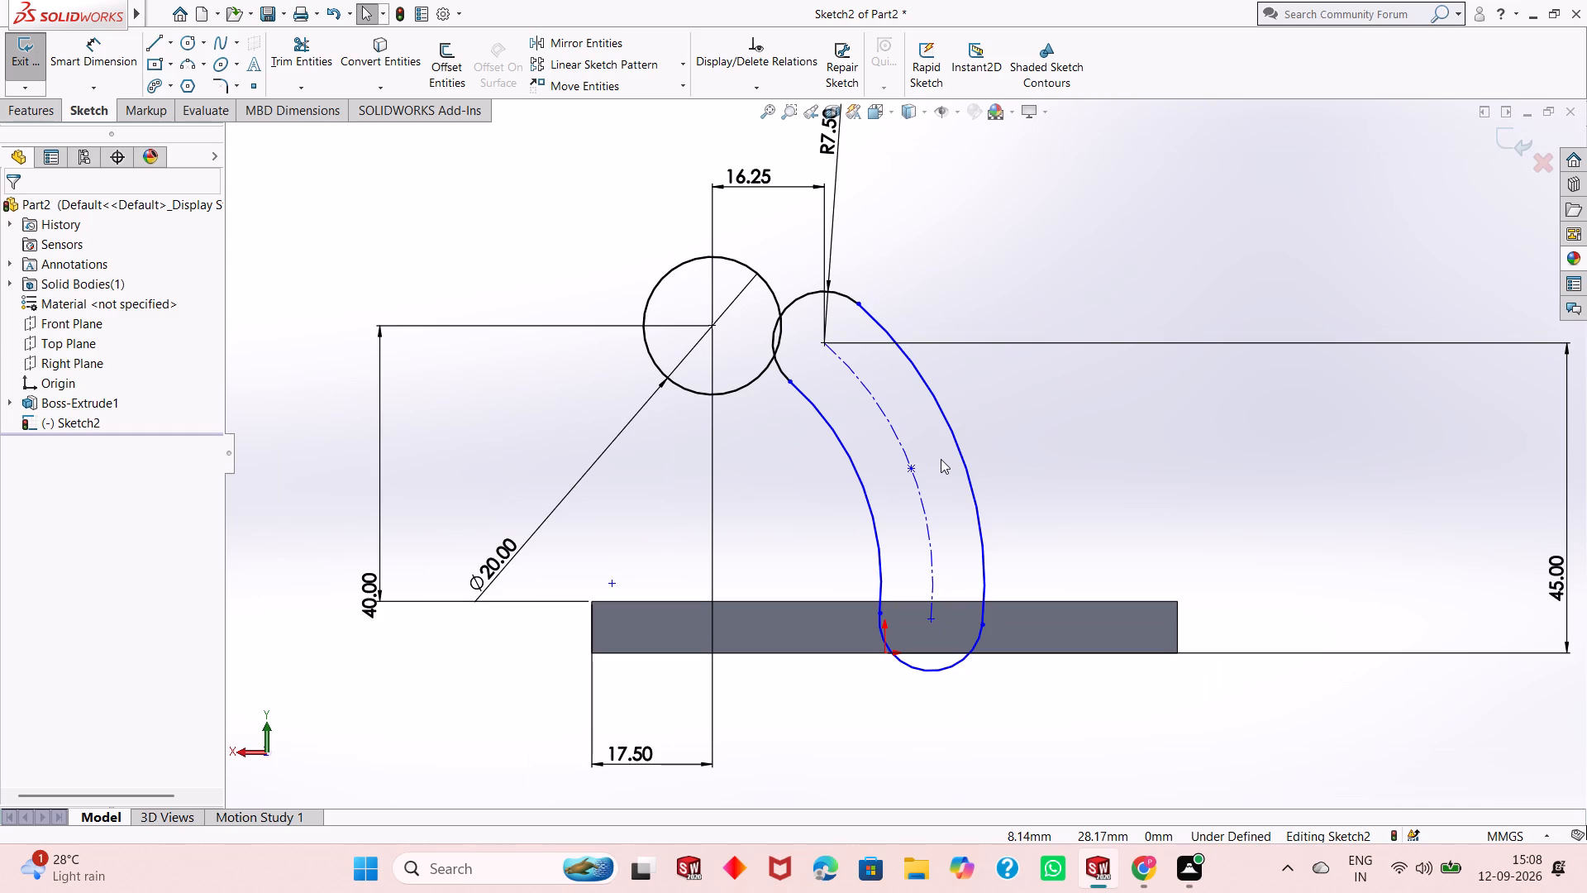
{"action": "scroll", "coordinate": [941, 459], "scroll_direction": "down", "scroll_amount": 1}
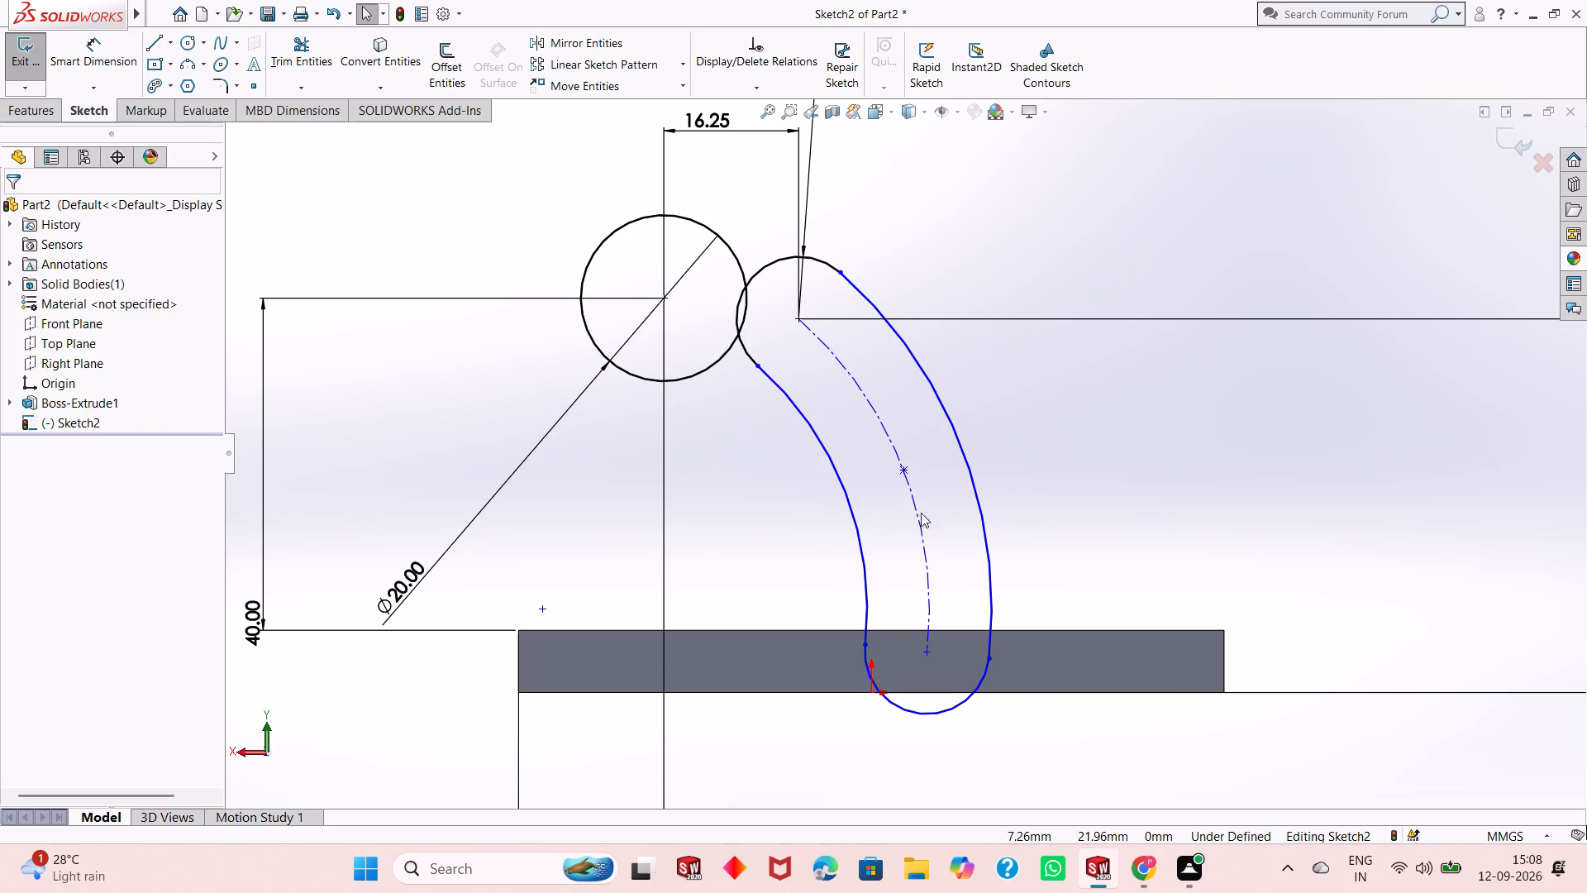
Set the horizontal distance between the circle's centre and the arc slot's upper end centre to 20 mm.
{"action": "middle_click_drag", "start_coordinate": [778, 532], "coordinate": [1114, 503]}
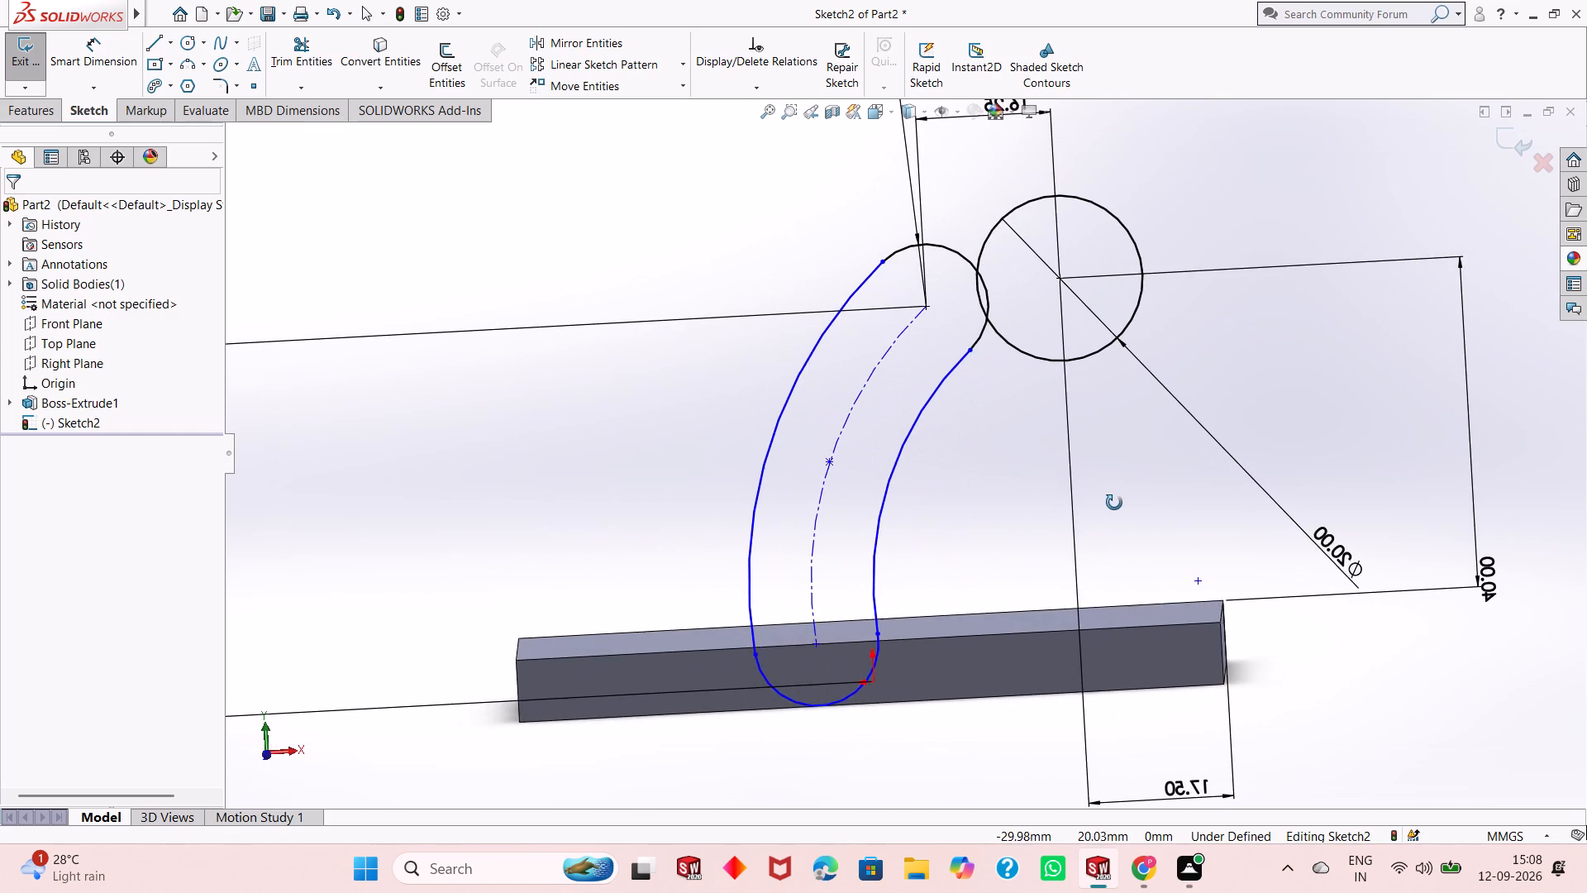
{"action": "middle_click_drag", "start_coordinate": [1114, 503], "coordinate": [1116, 528]}
{"action": "scroll", "coordinate": [1072, 501], "scroll_direction": "up", "scroll_amount": 3}
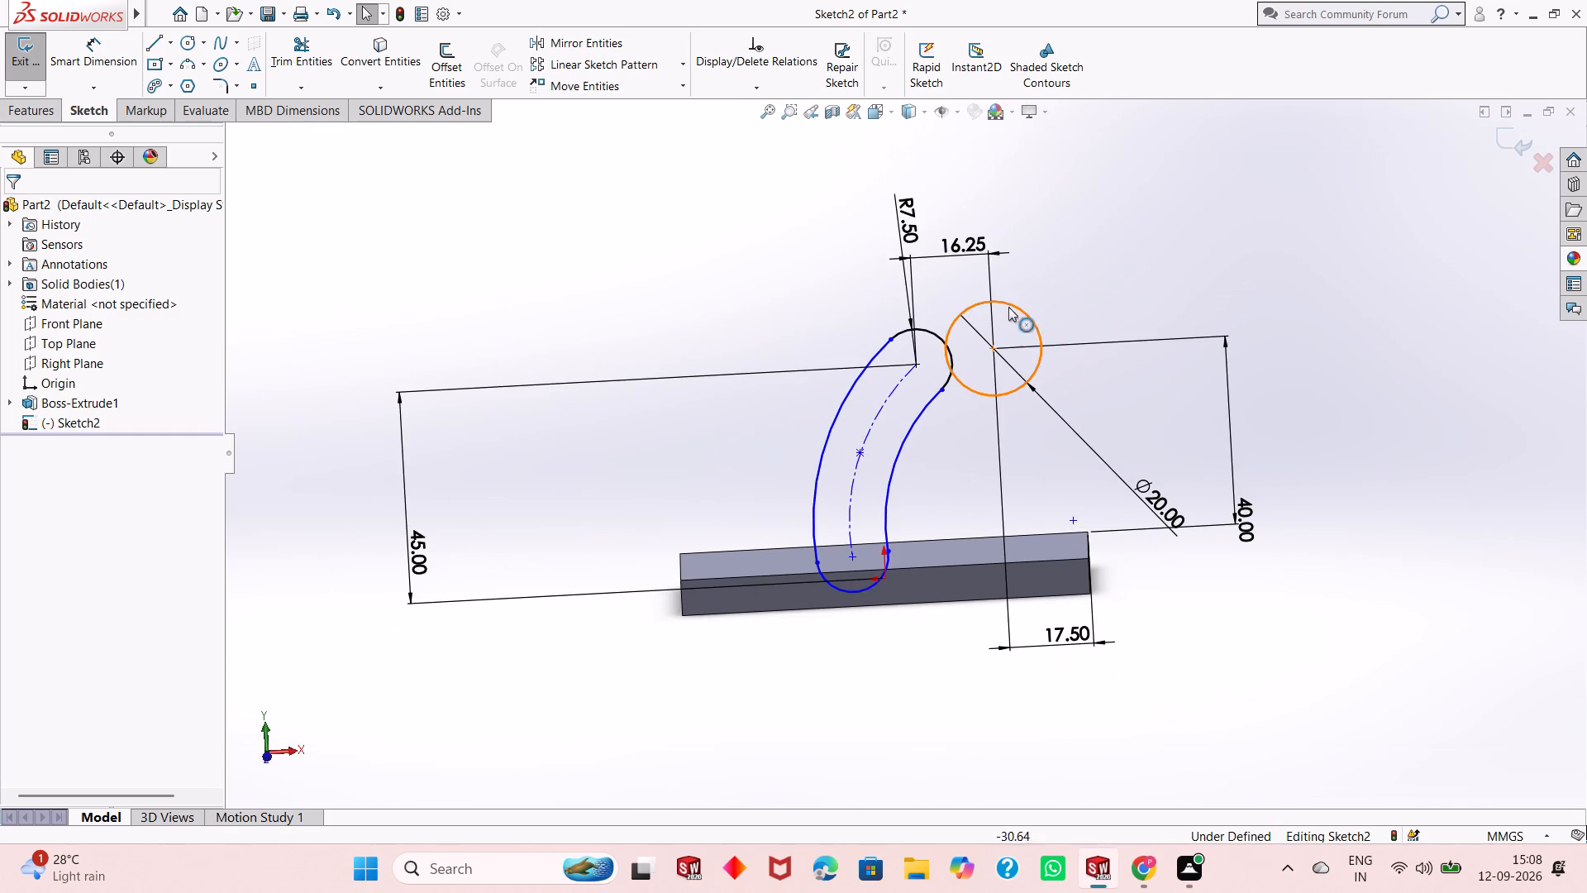
{"action": "scroll", "coordinate": [956, 338], "scroll_direction": "down", "scroll_amount": 1}
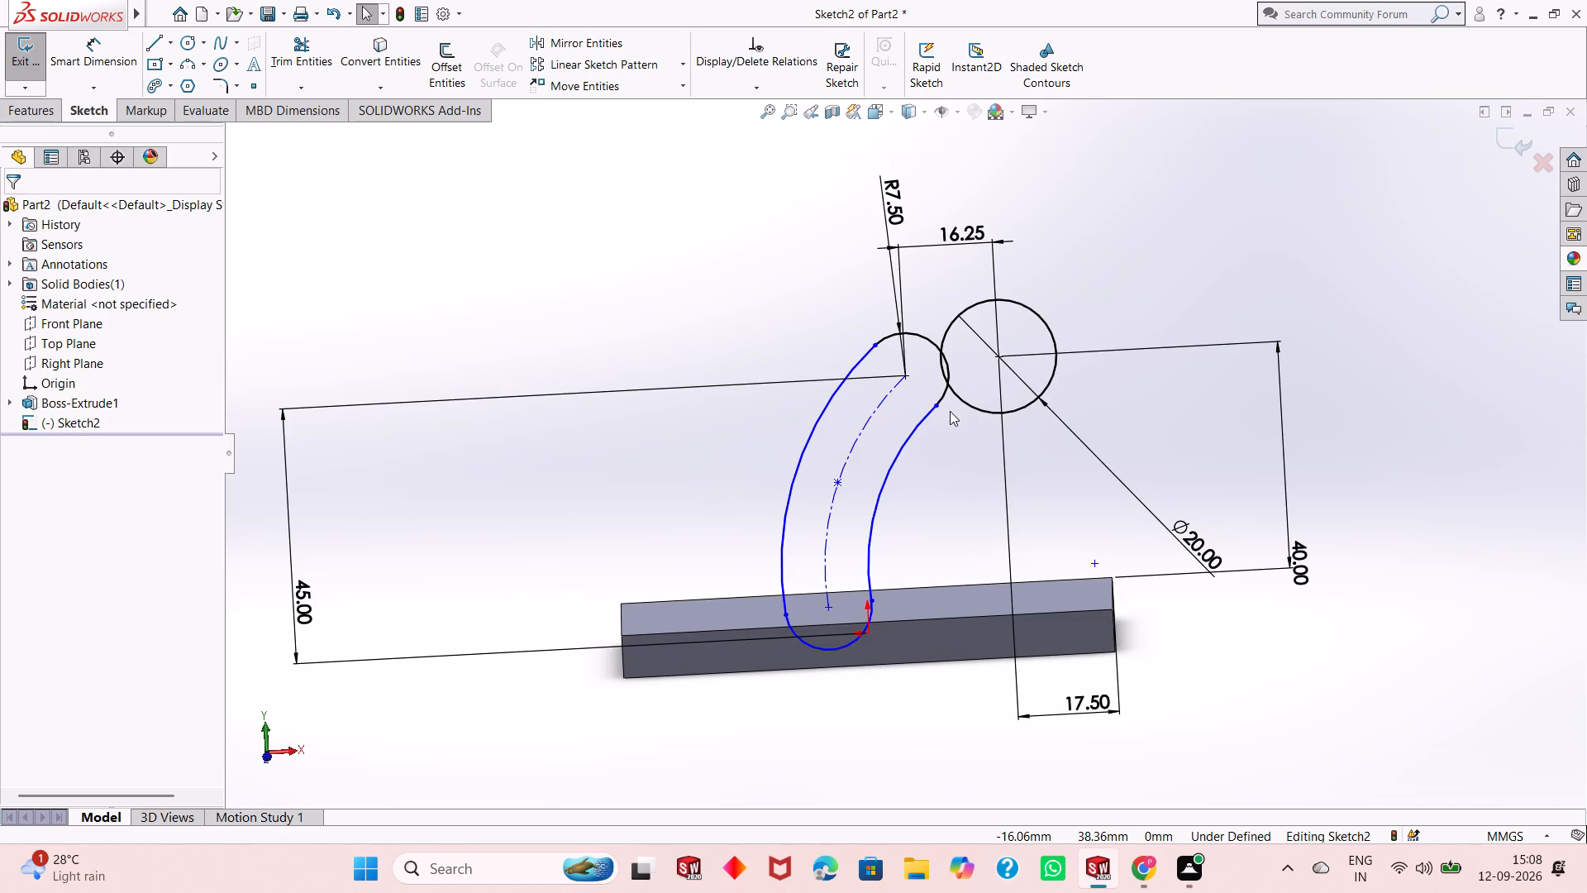
{"action": "double_click", "coordinate": [982, 241]}
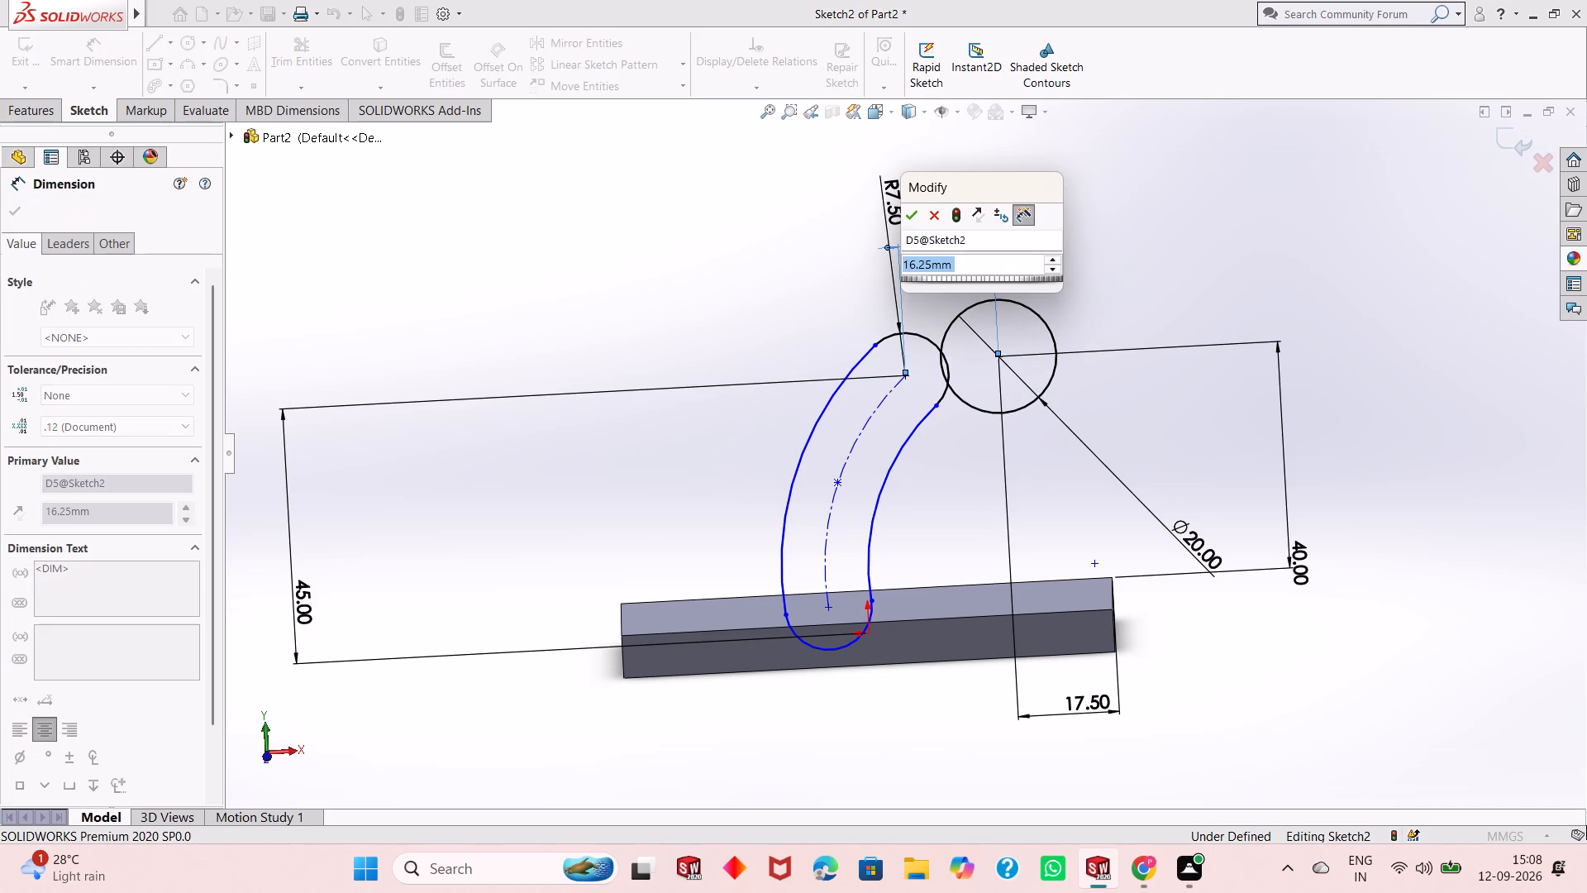
{"action": "type", "text": "20"}
{"action": "key", "text": "Return"}
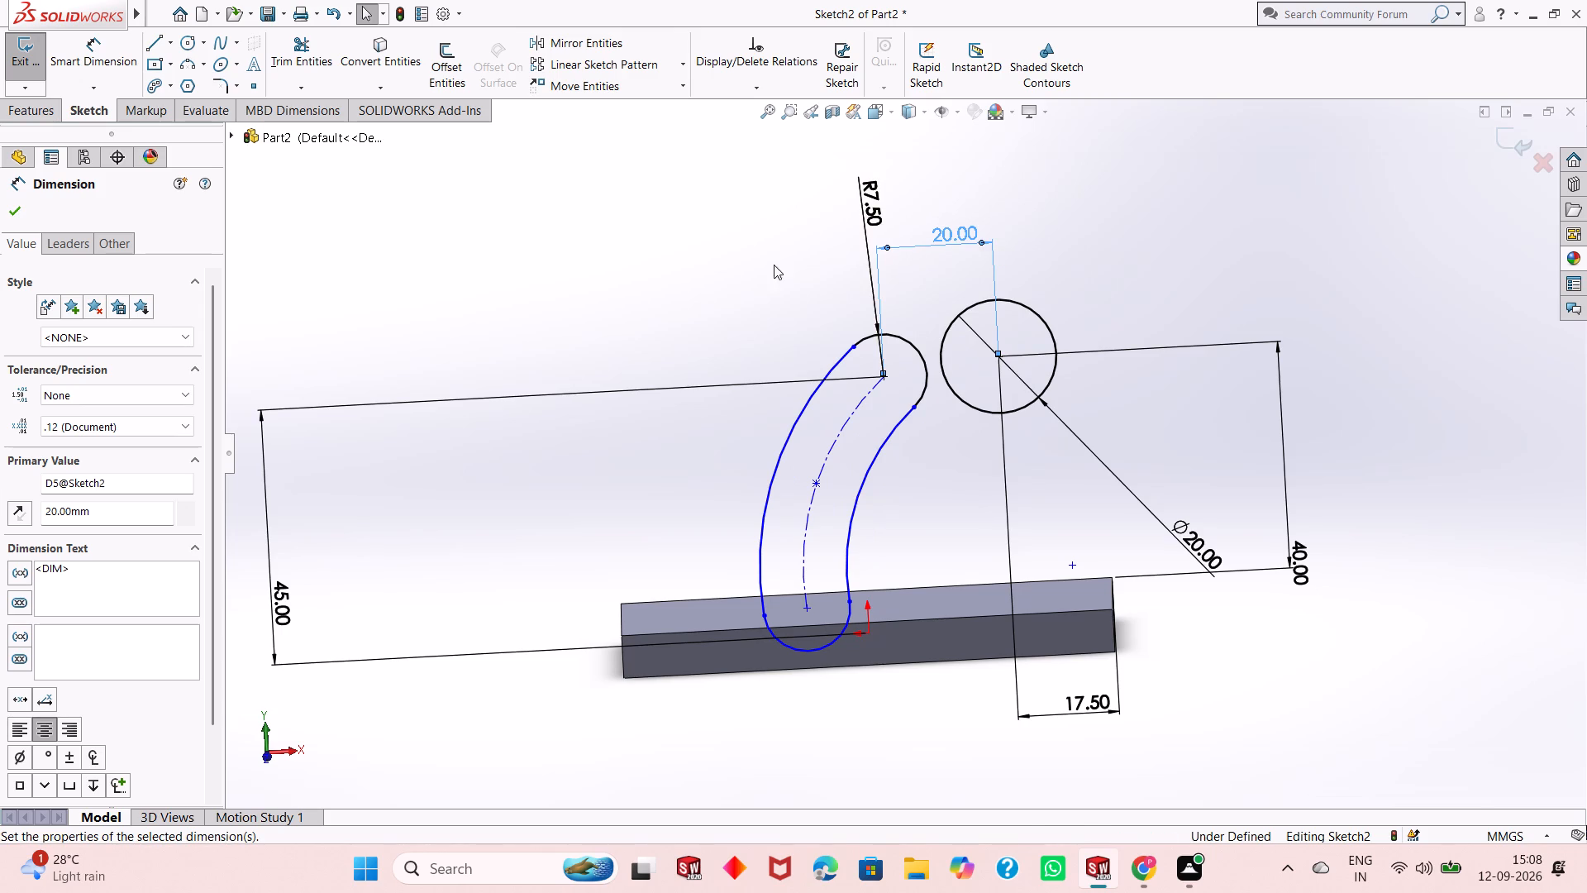
Set the vertical distance from the origin to the arc slot's upper end centre to 52 mm.
{"action": "double_click", "coordinate": [291, 617]}
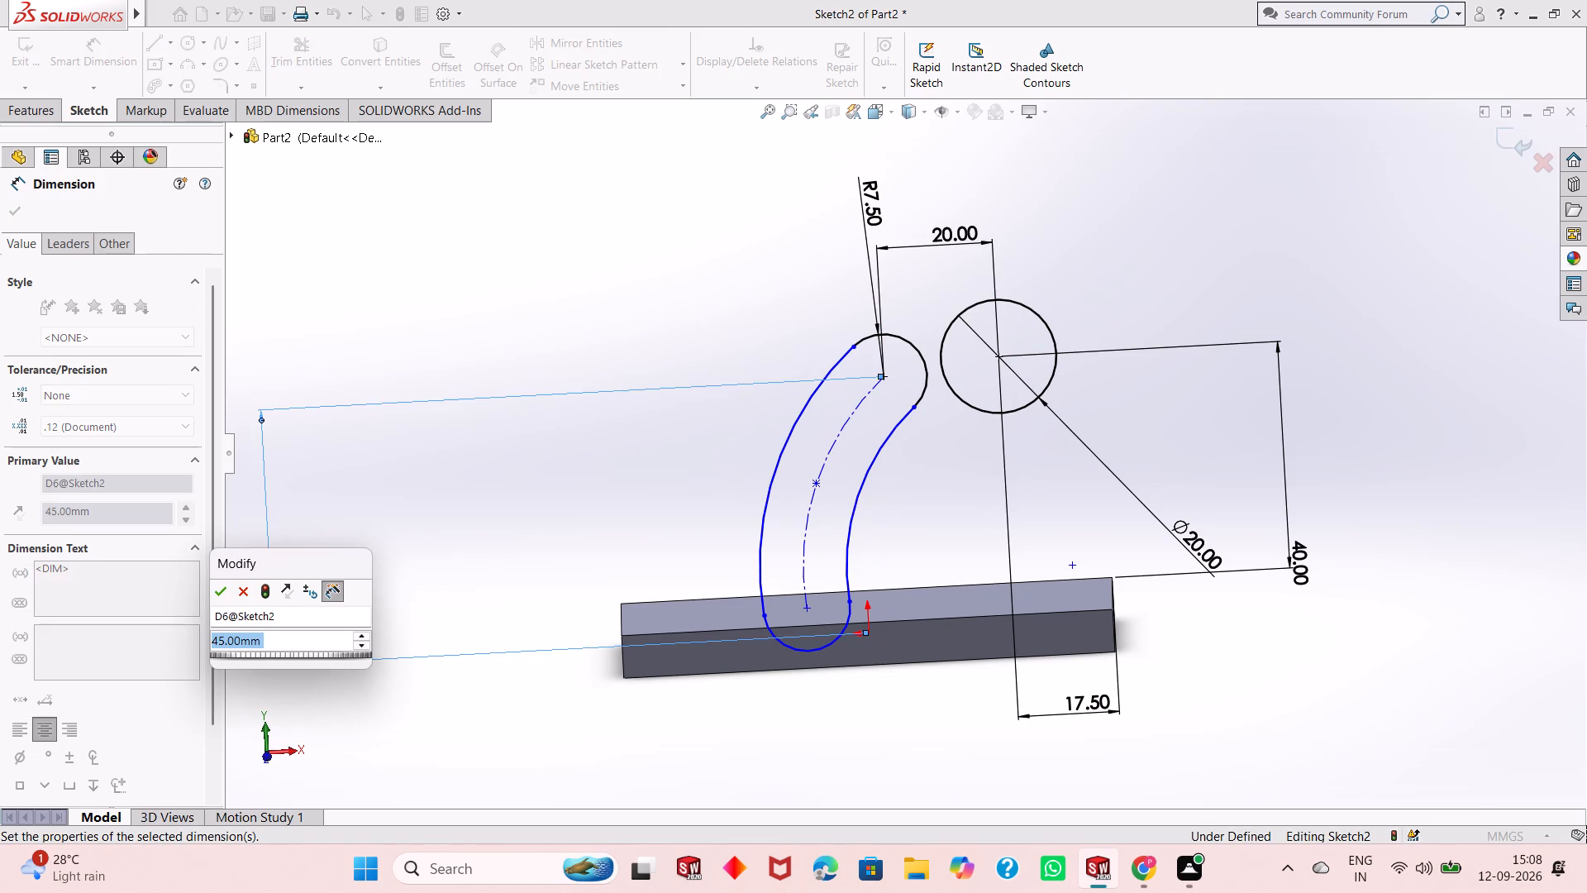
{"action": "type", "text": "52"}
{"action": "key", "text": "Return"}
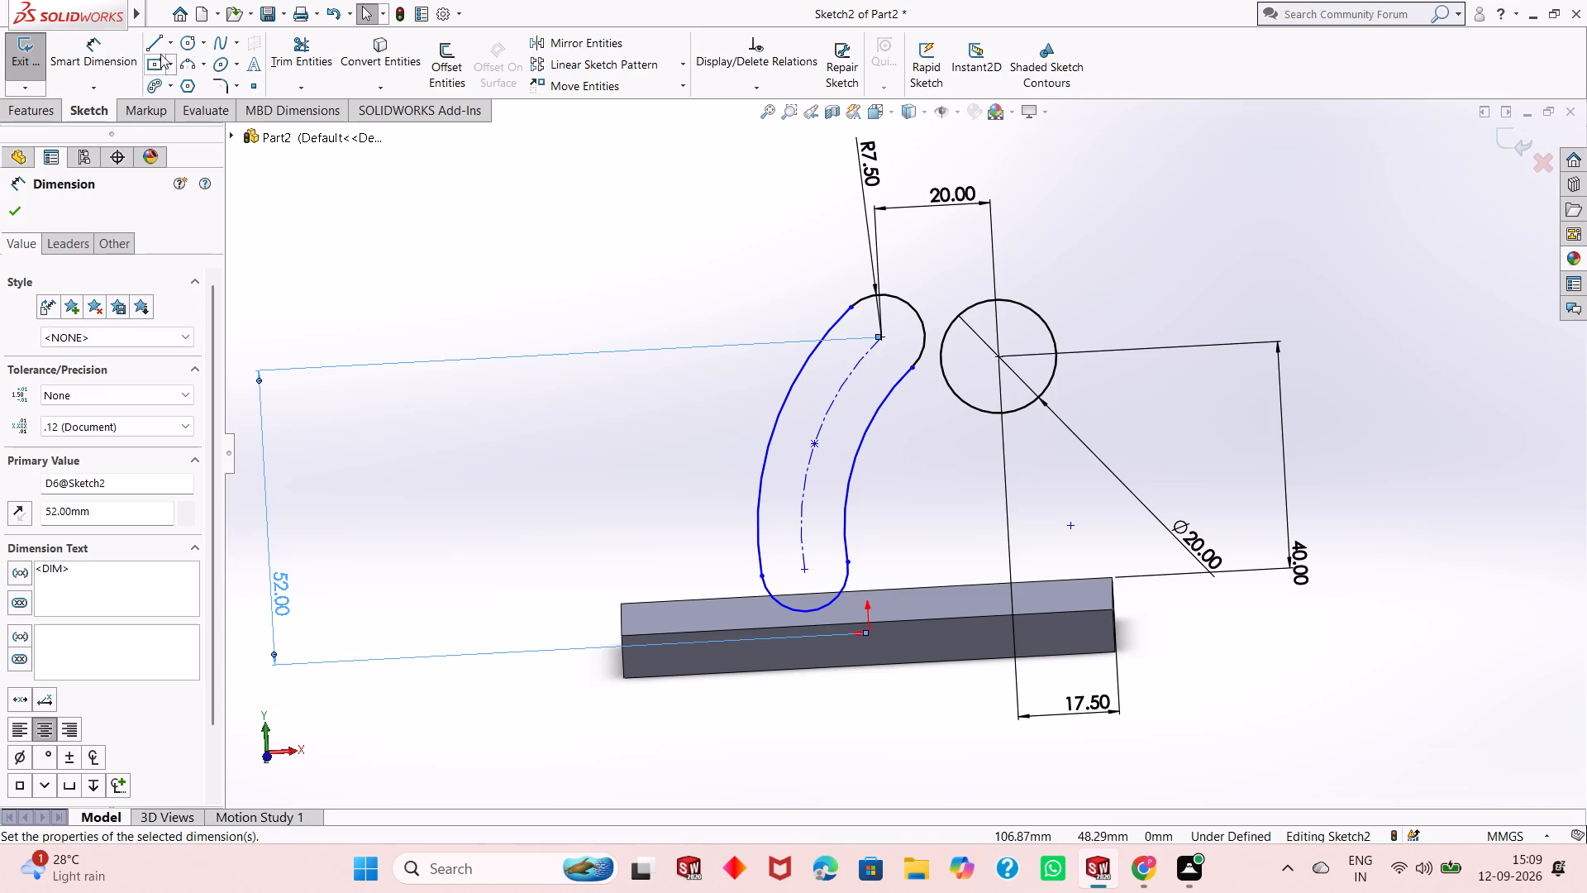
Sketch a concentric circle about 13.8 mm in diameter inside the 20 mm circle.
{"action": "left_click", "coordinate": [187, 35]}
{"action": "left_click", "coordinate": [1002, 359]}
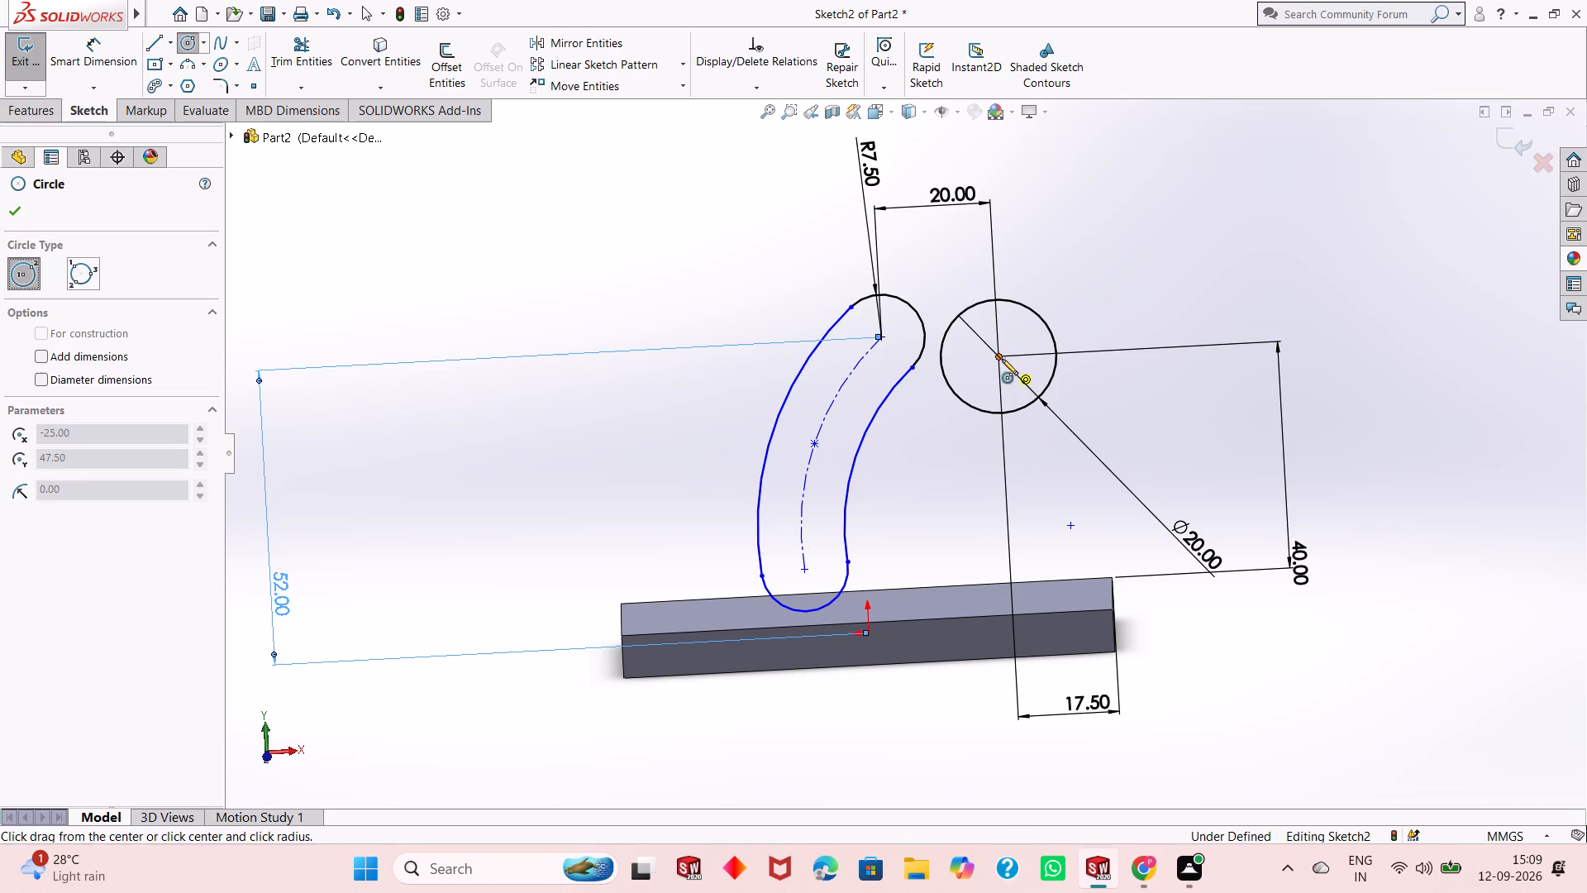
{"action": "left_click", "coordinate": [1008, 394]}
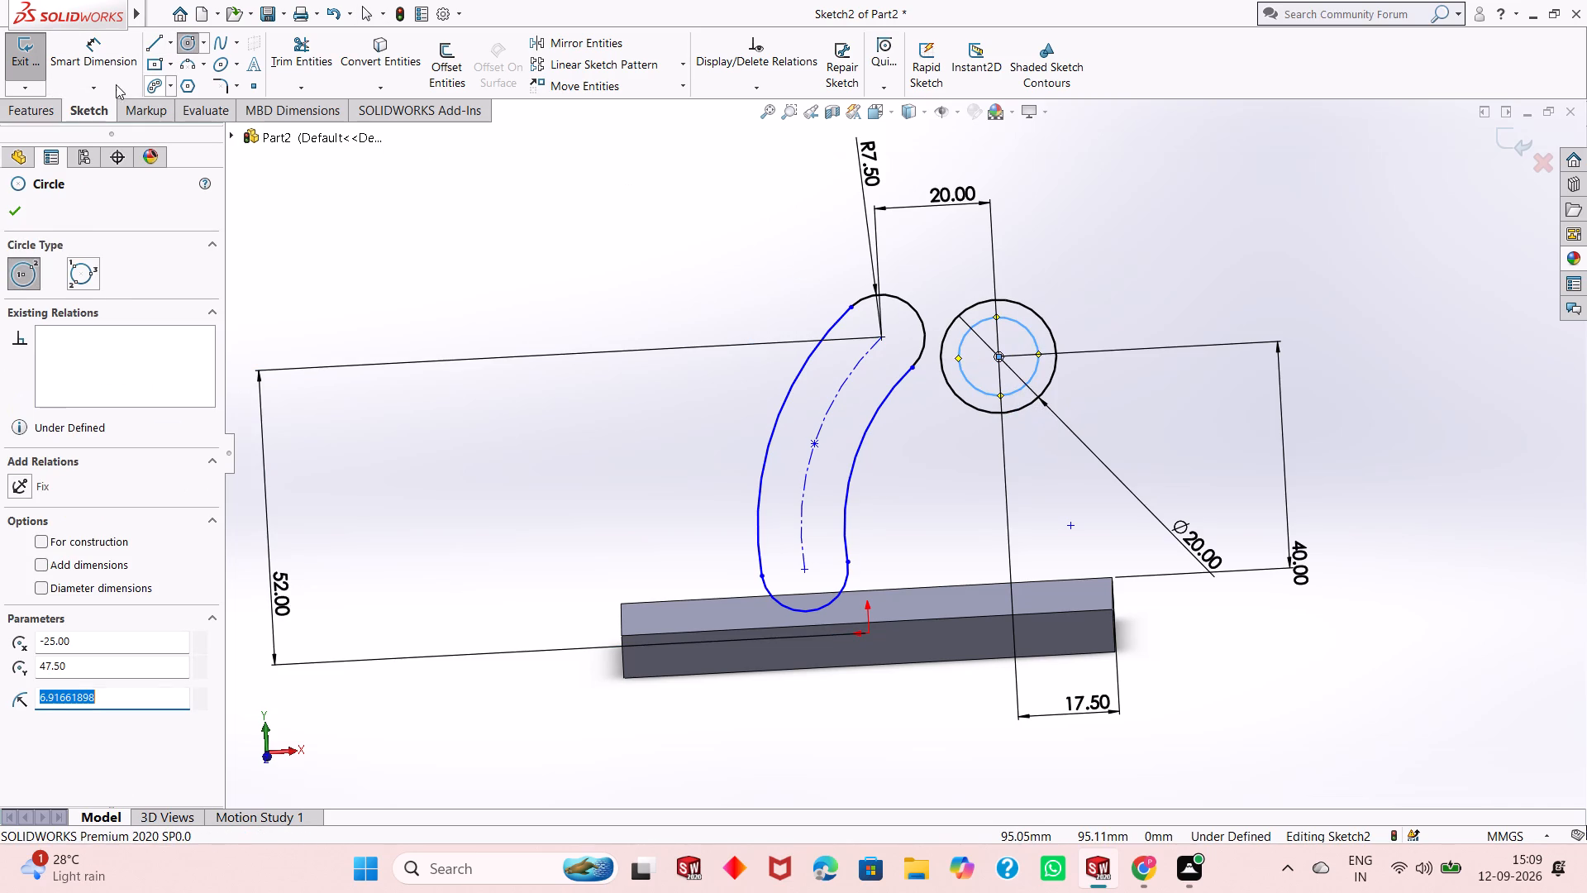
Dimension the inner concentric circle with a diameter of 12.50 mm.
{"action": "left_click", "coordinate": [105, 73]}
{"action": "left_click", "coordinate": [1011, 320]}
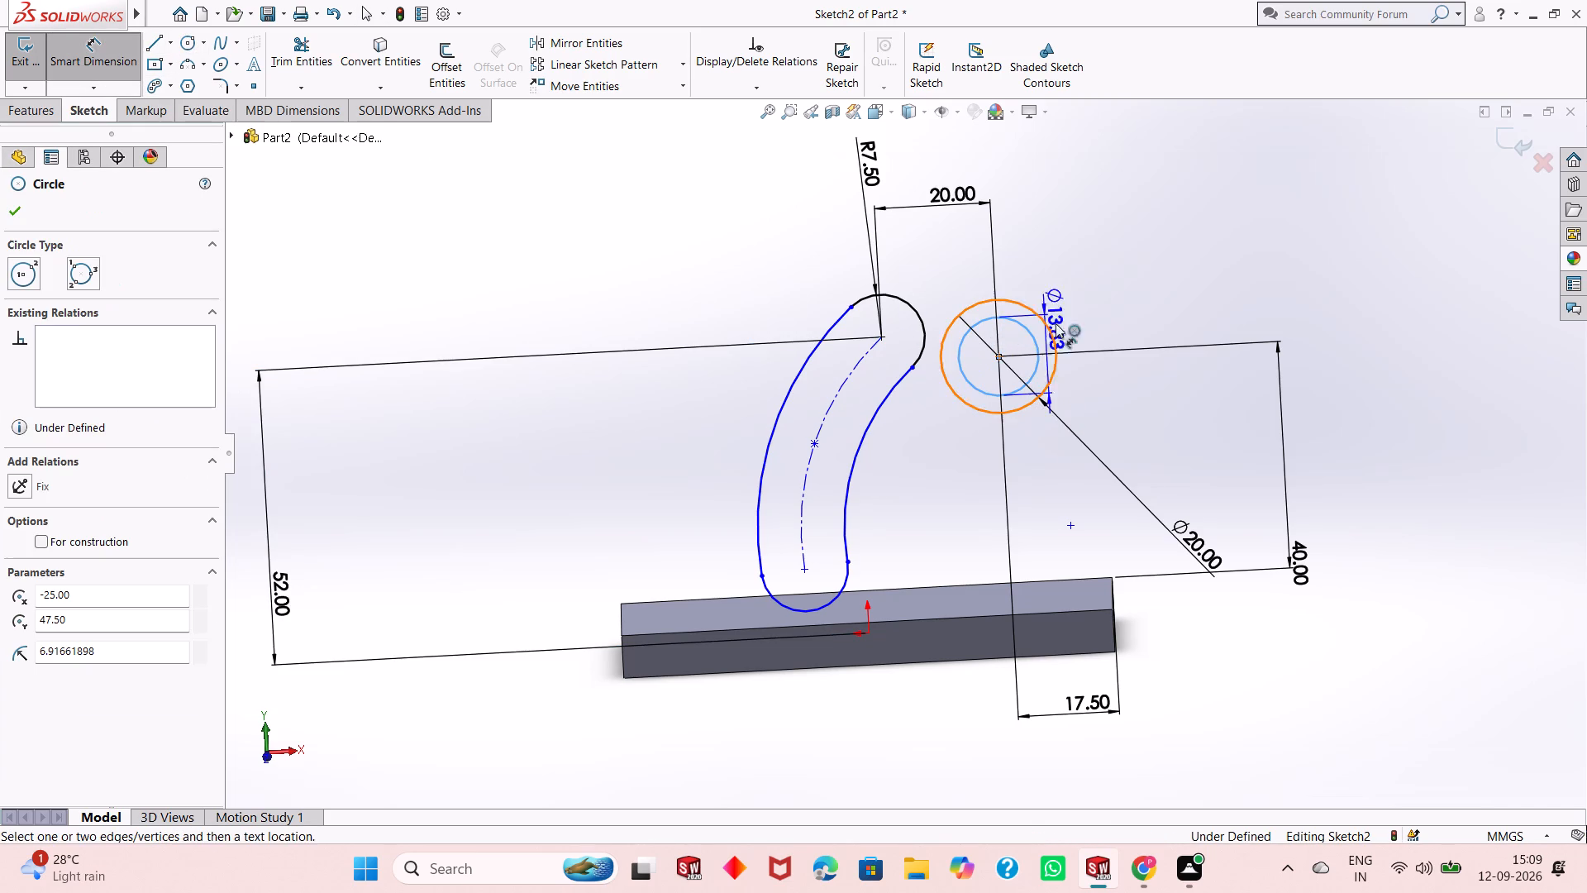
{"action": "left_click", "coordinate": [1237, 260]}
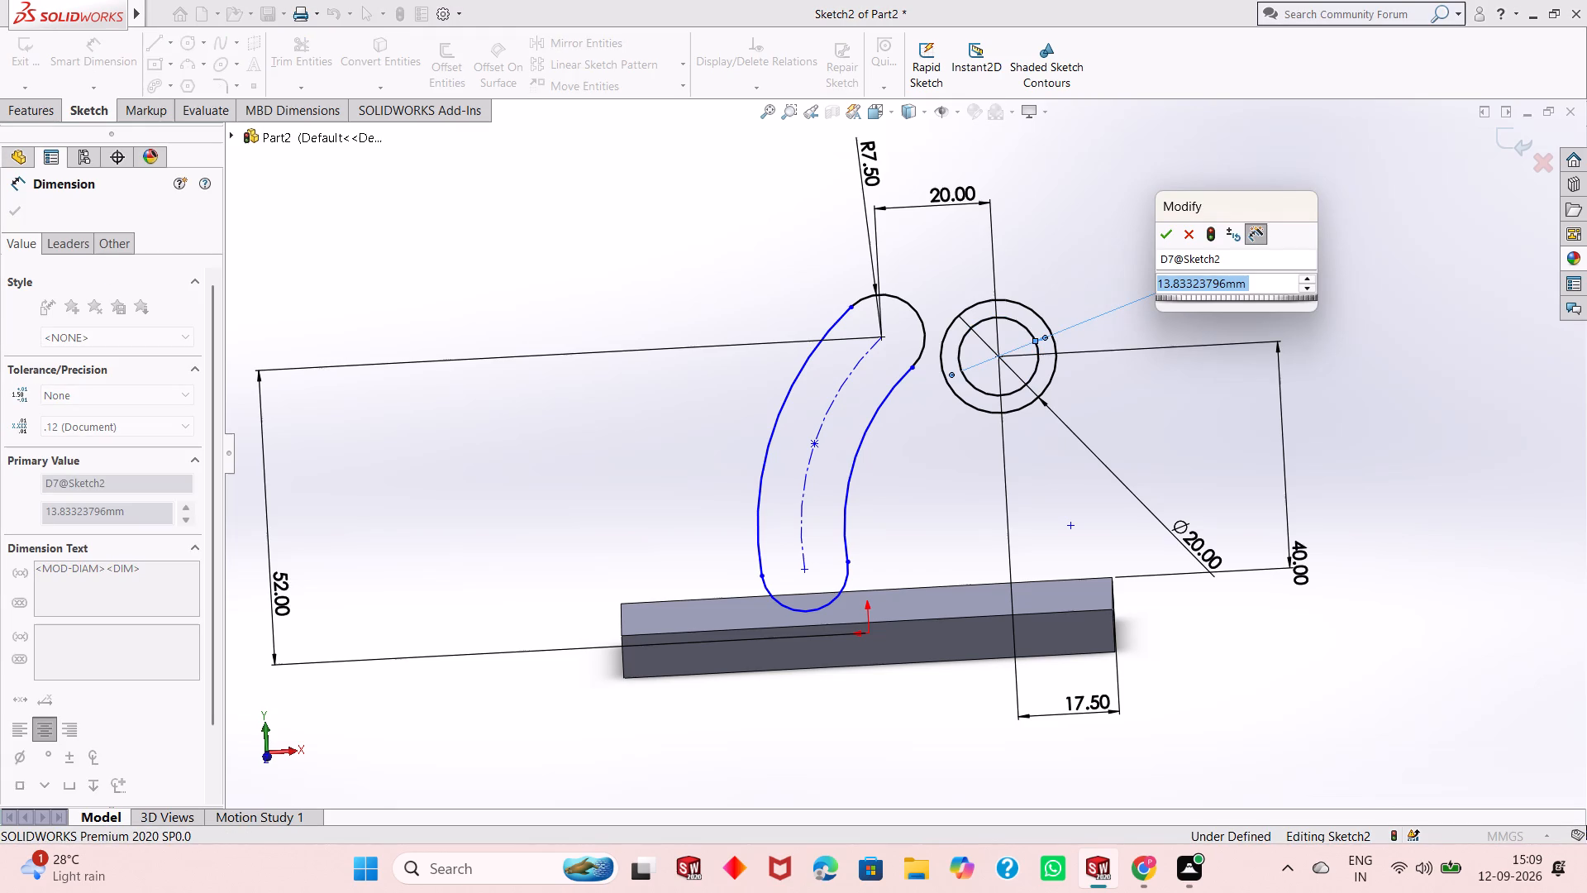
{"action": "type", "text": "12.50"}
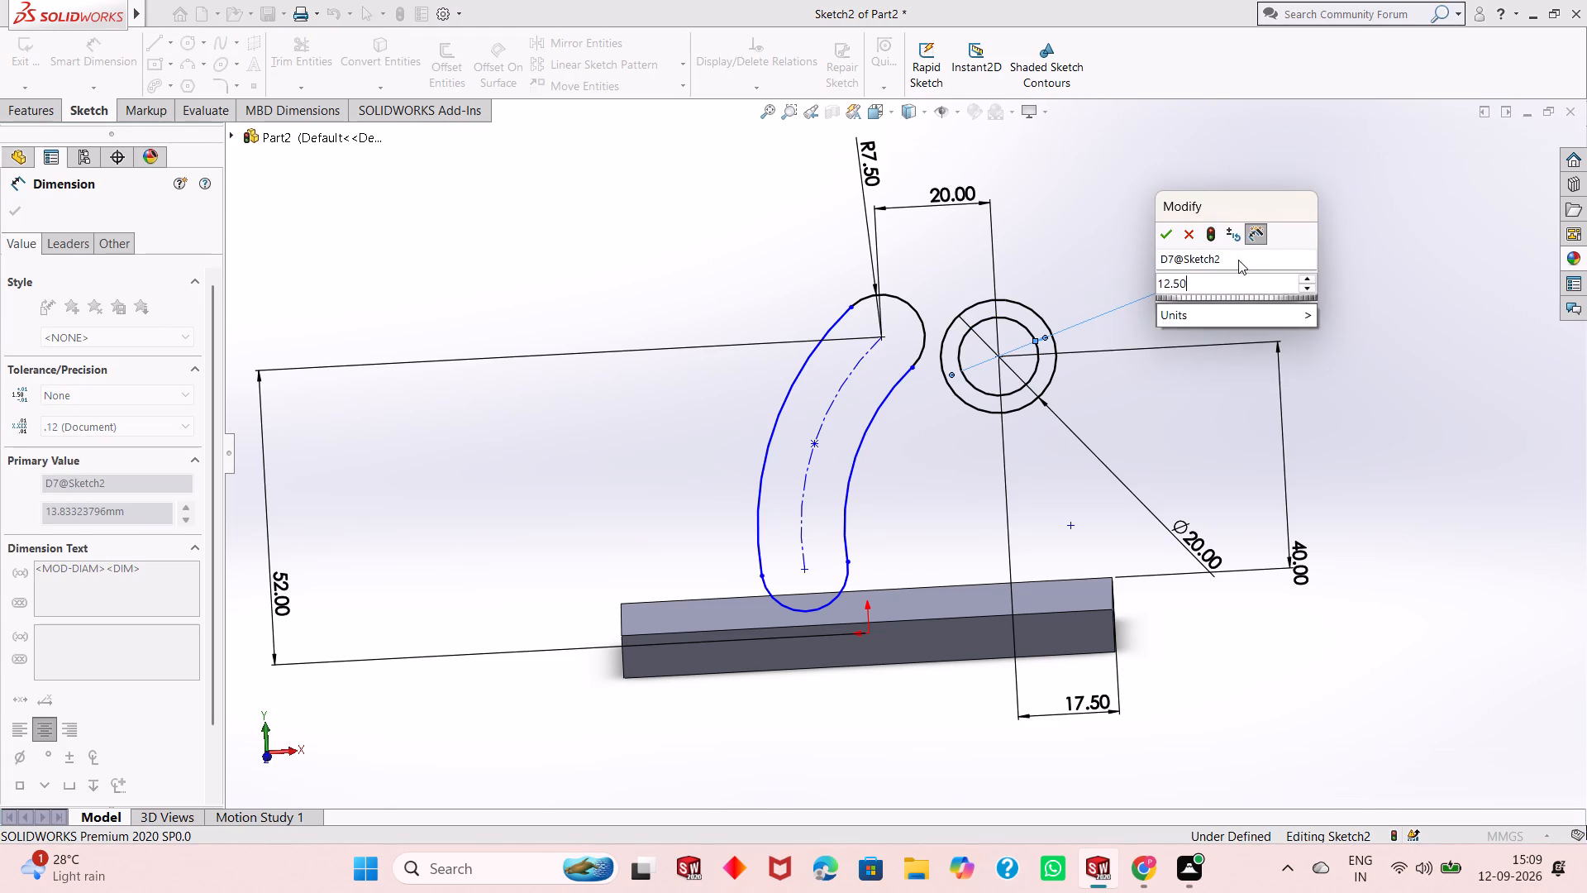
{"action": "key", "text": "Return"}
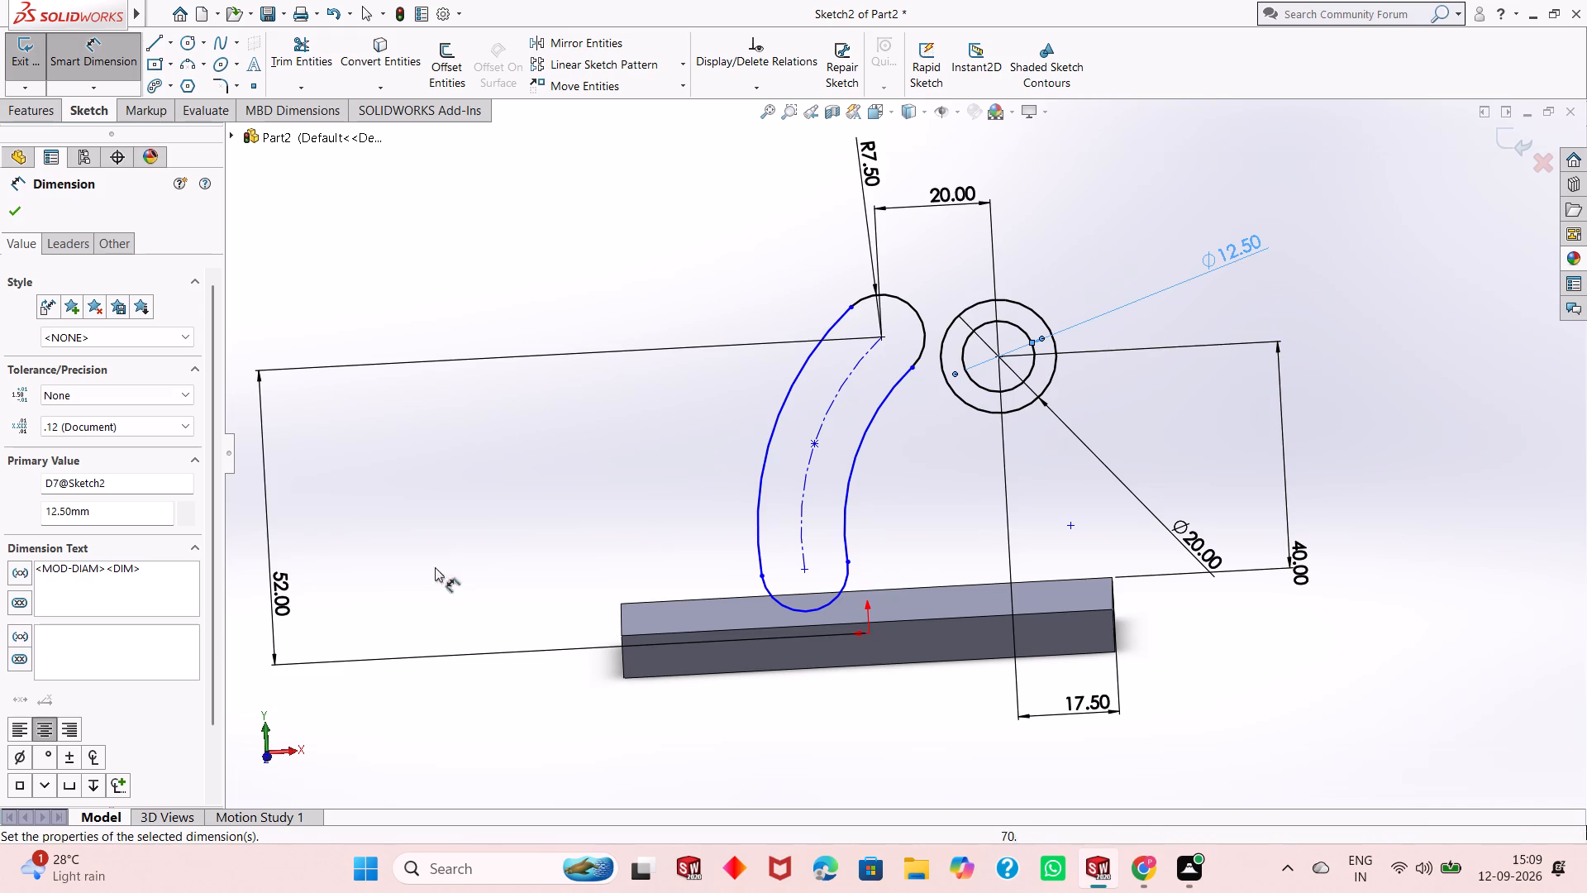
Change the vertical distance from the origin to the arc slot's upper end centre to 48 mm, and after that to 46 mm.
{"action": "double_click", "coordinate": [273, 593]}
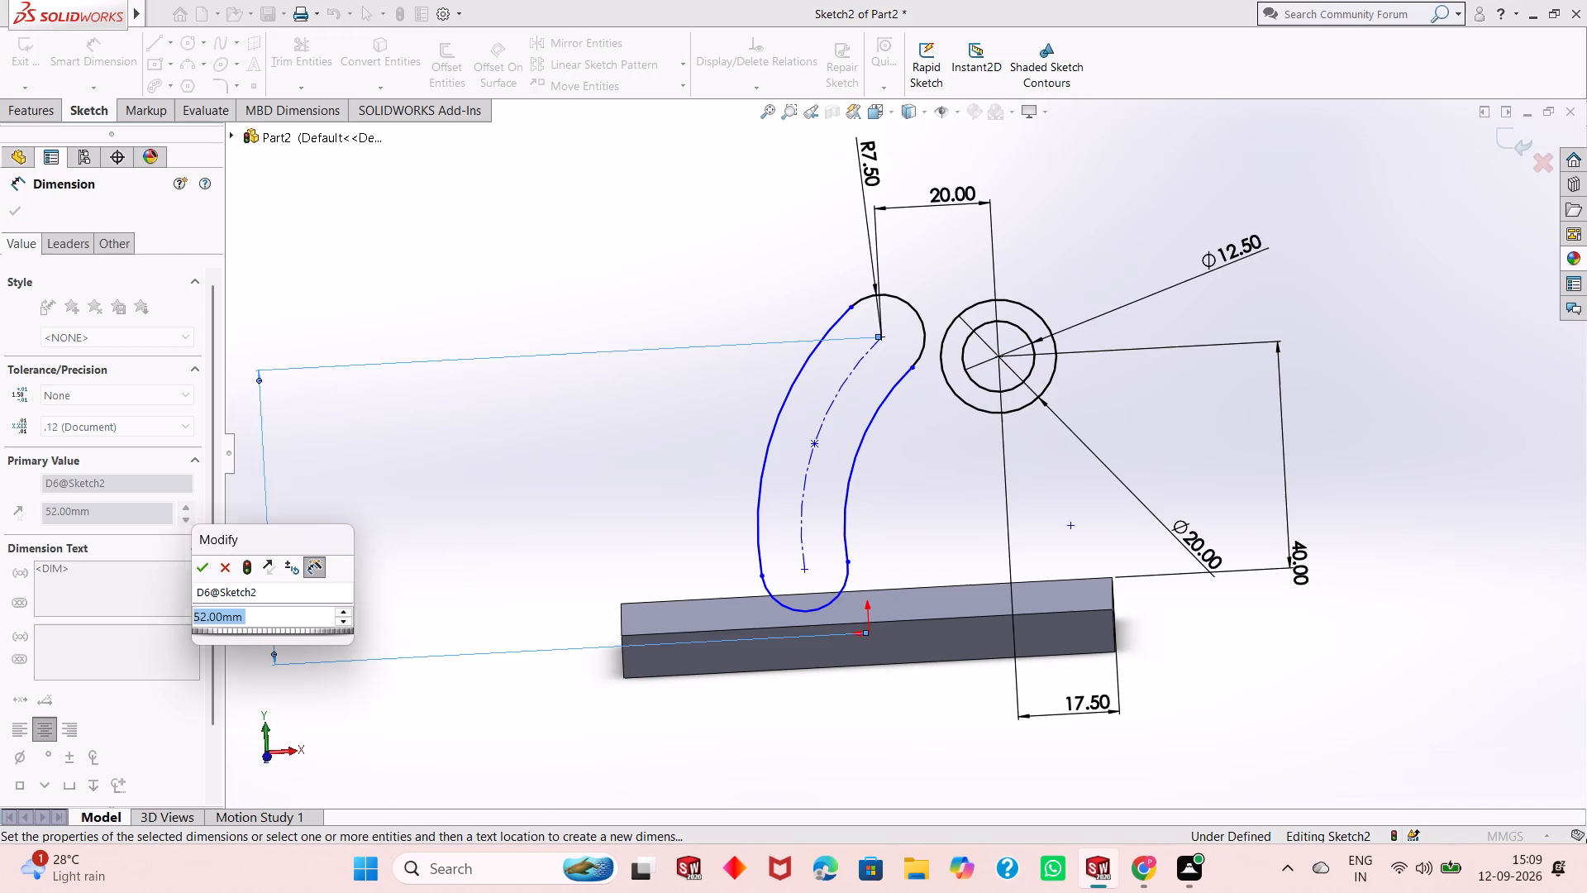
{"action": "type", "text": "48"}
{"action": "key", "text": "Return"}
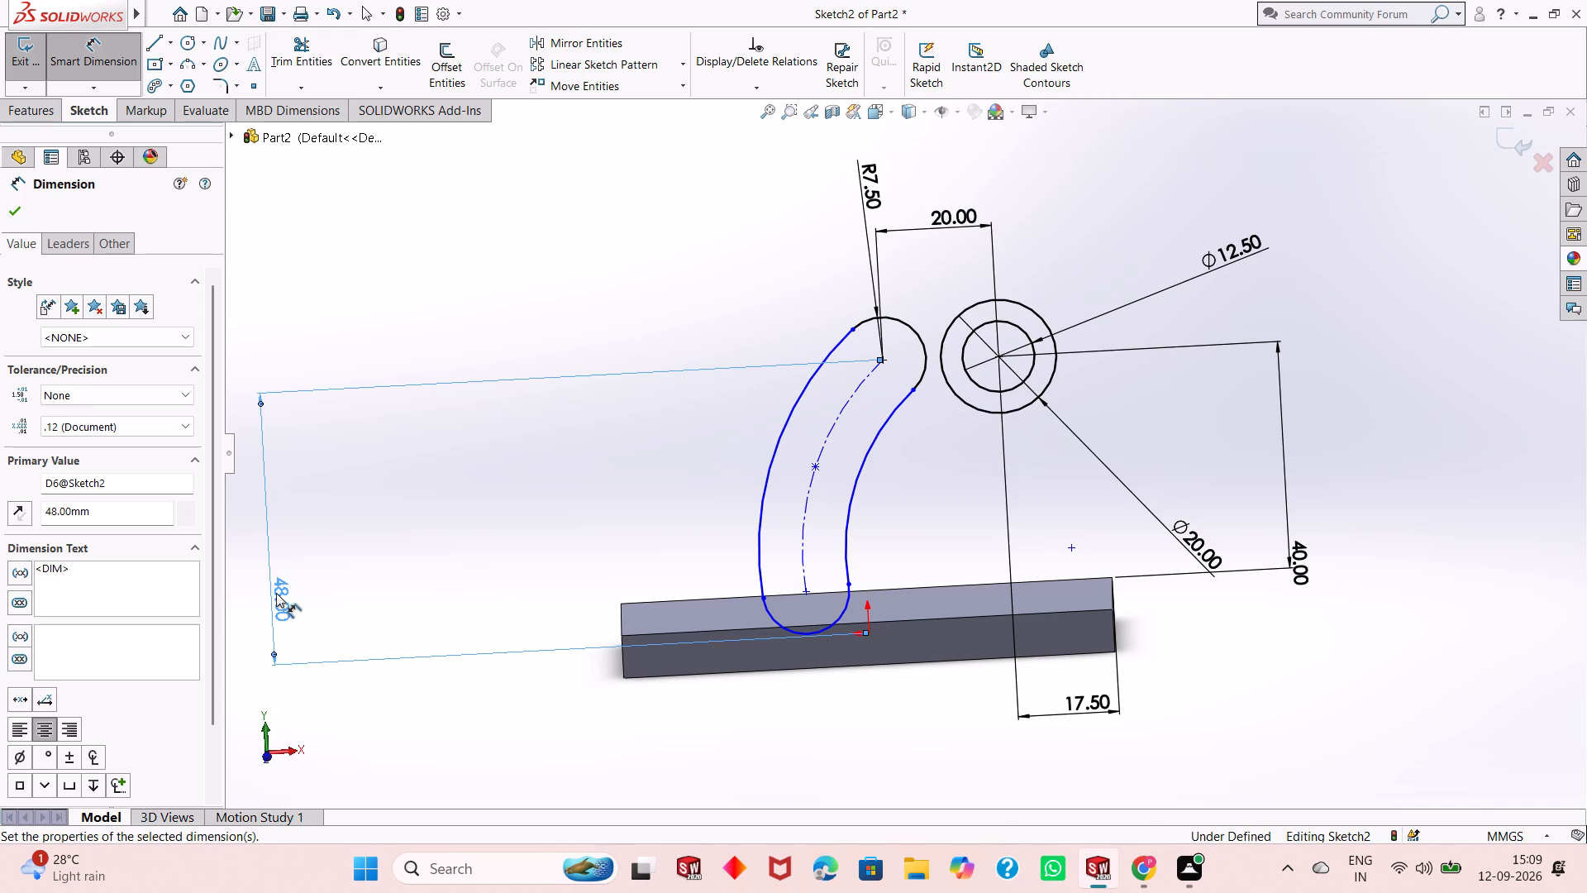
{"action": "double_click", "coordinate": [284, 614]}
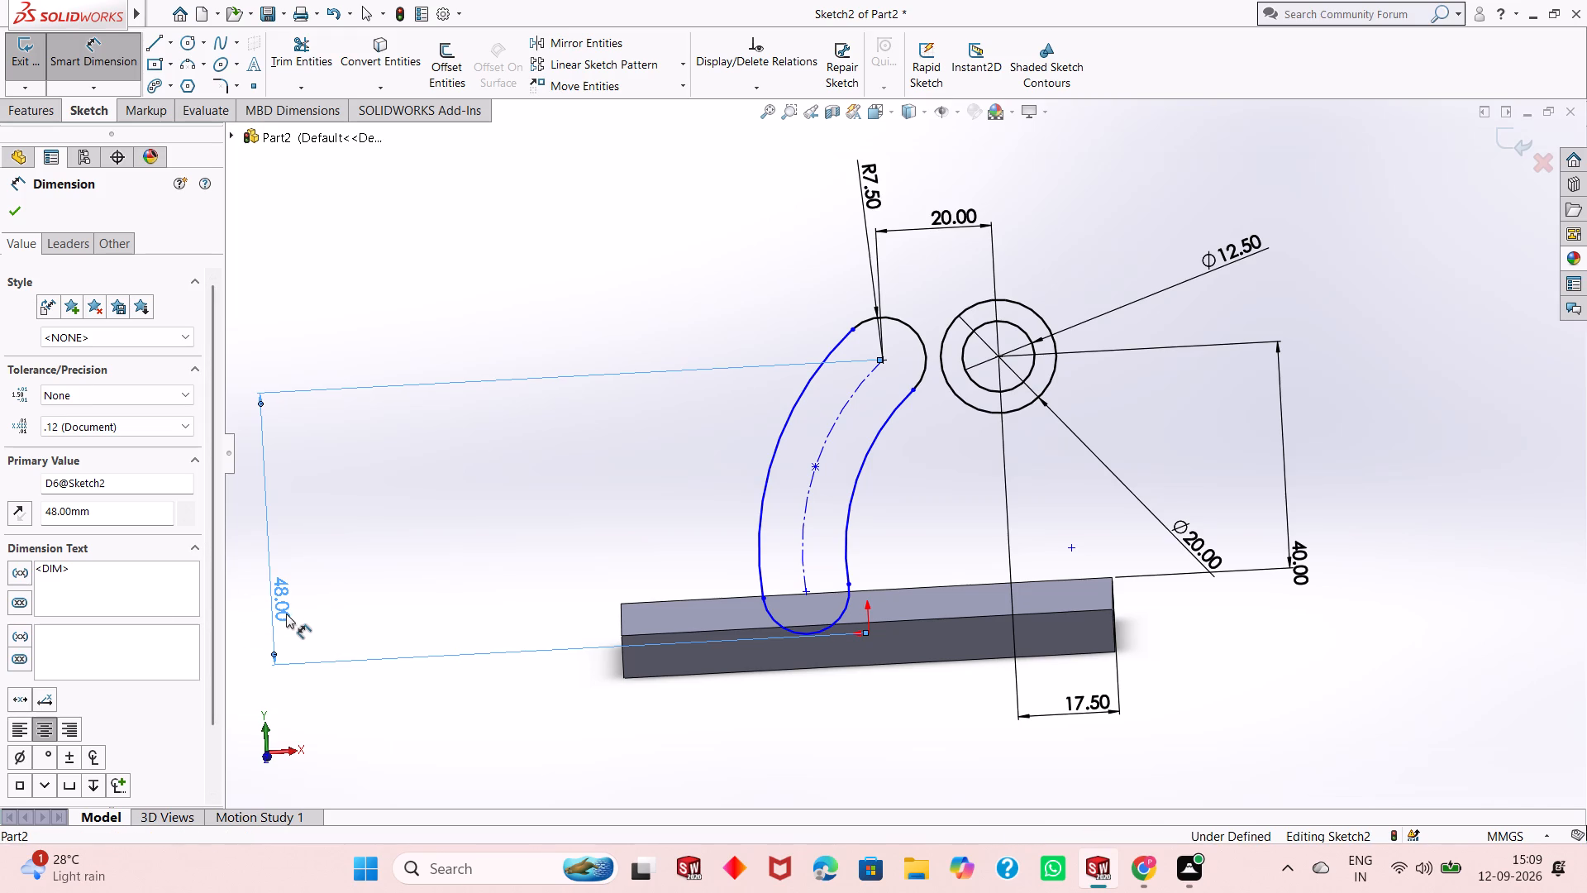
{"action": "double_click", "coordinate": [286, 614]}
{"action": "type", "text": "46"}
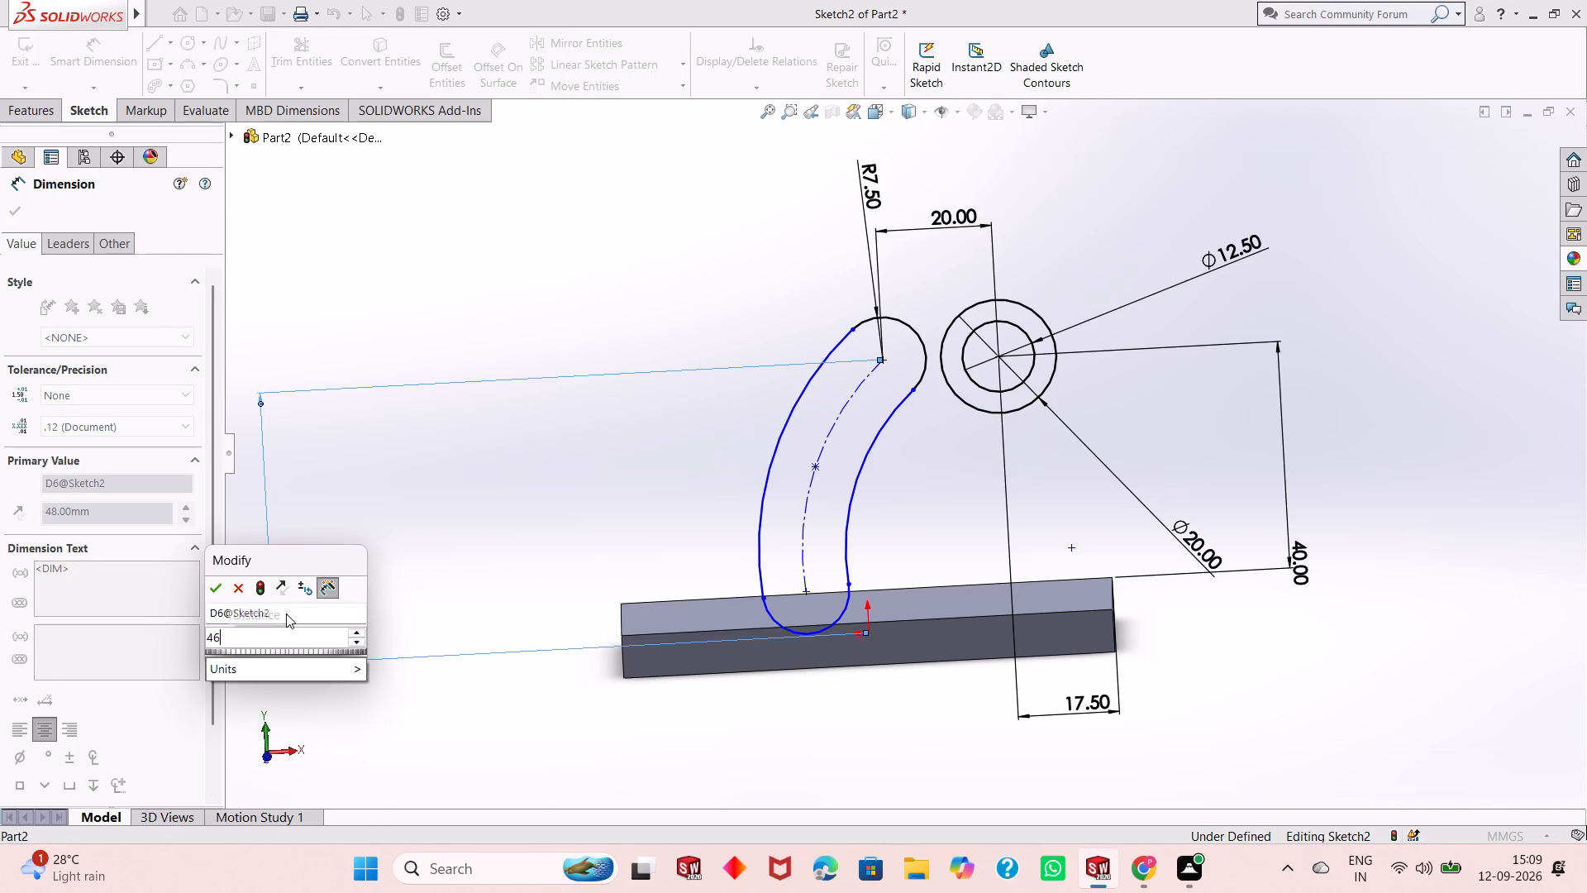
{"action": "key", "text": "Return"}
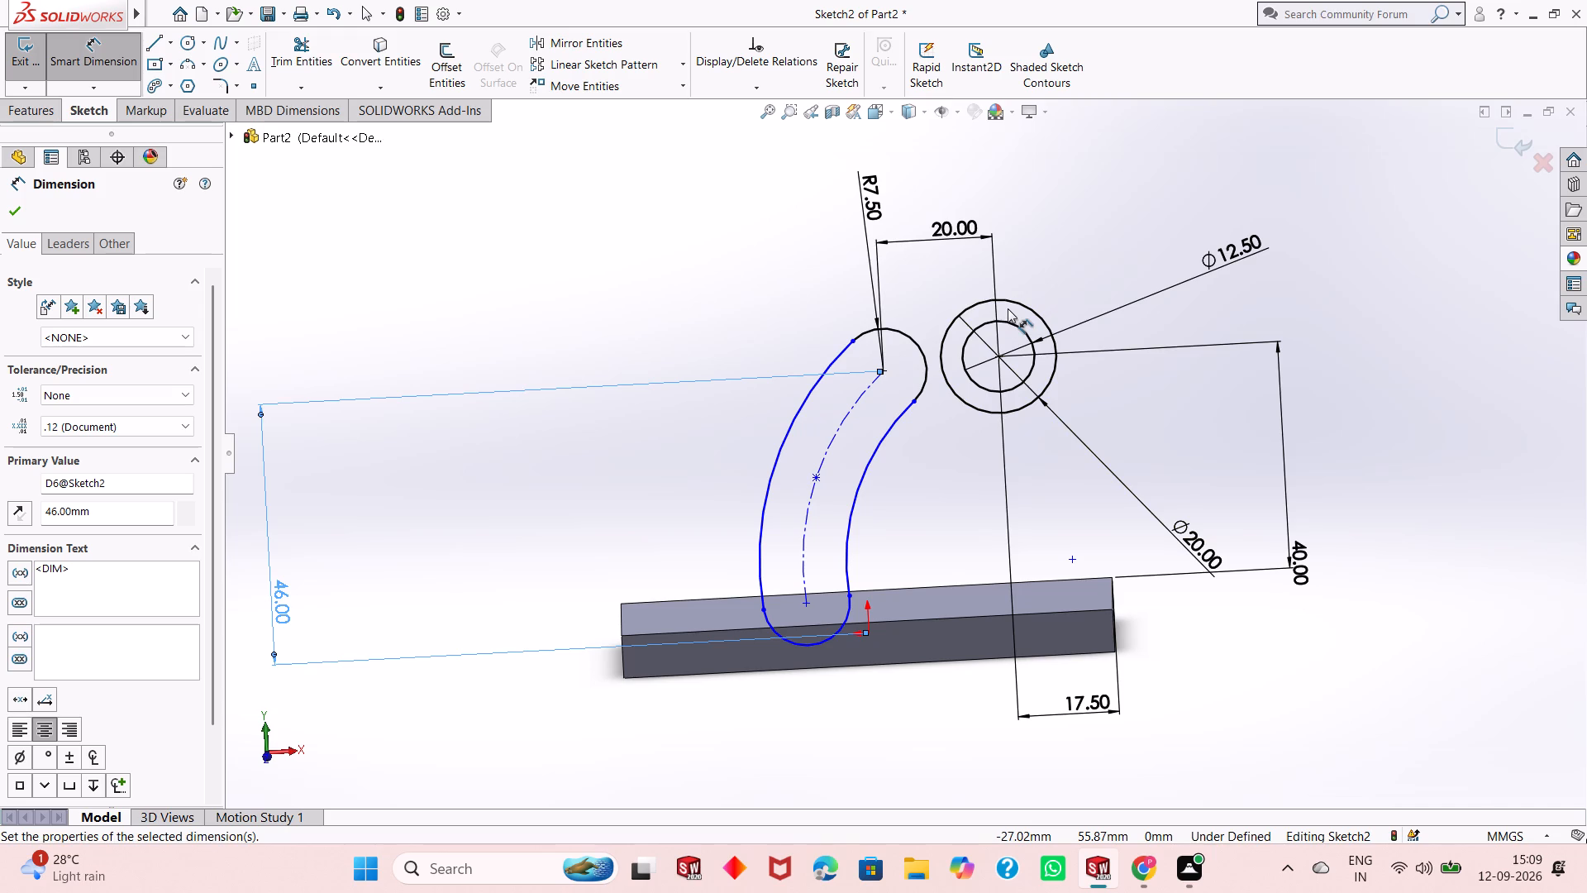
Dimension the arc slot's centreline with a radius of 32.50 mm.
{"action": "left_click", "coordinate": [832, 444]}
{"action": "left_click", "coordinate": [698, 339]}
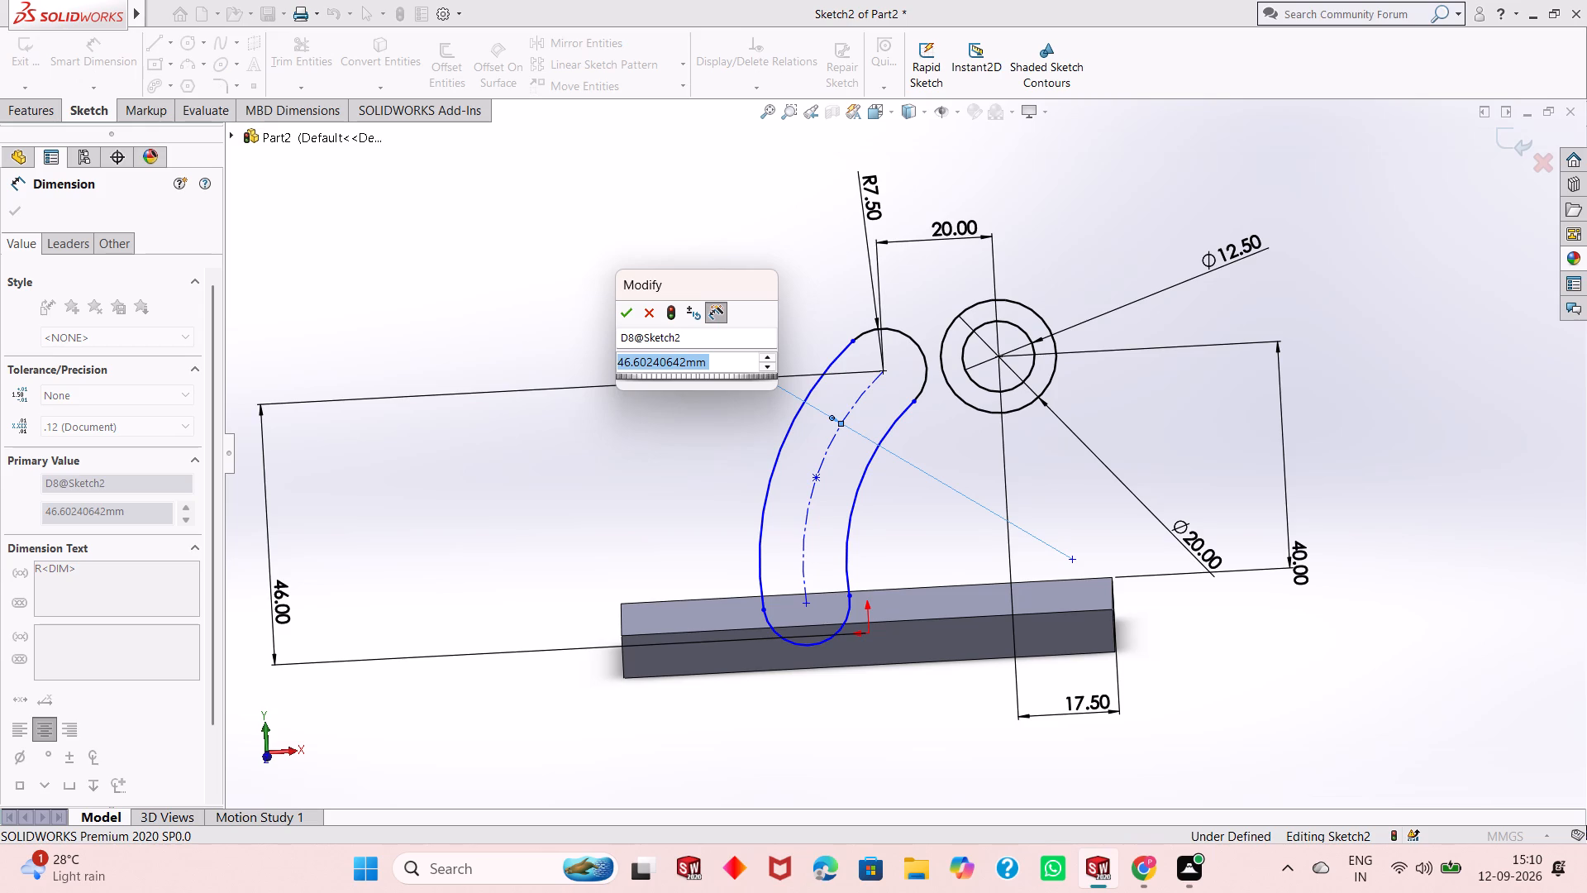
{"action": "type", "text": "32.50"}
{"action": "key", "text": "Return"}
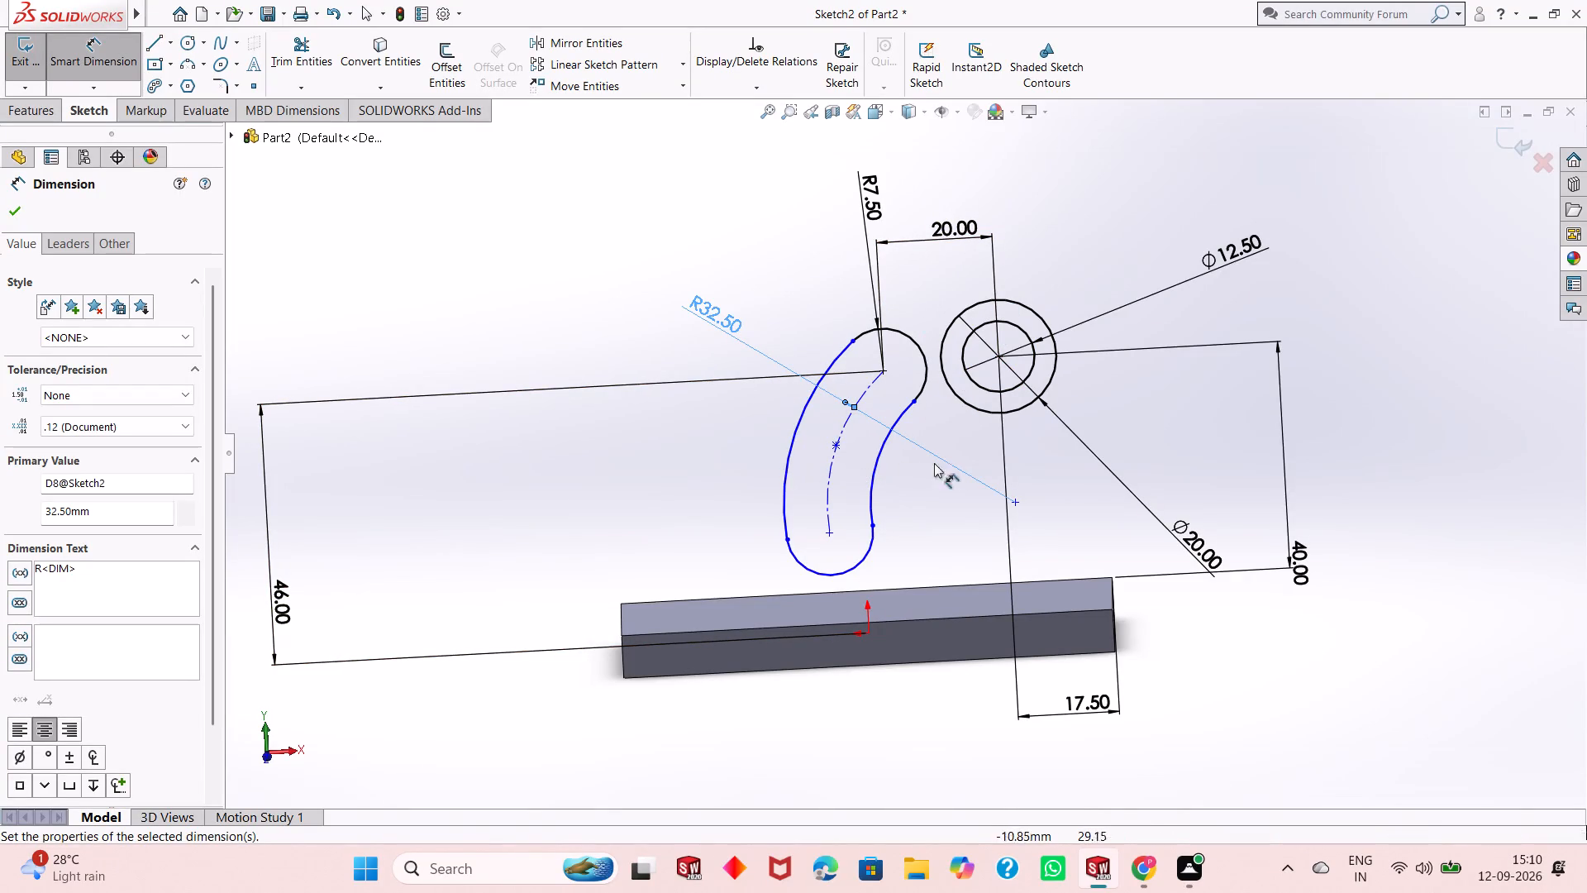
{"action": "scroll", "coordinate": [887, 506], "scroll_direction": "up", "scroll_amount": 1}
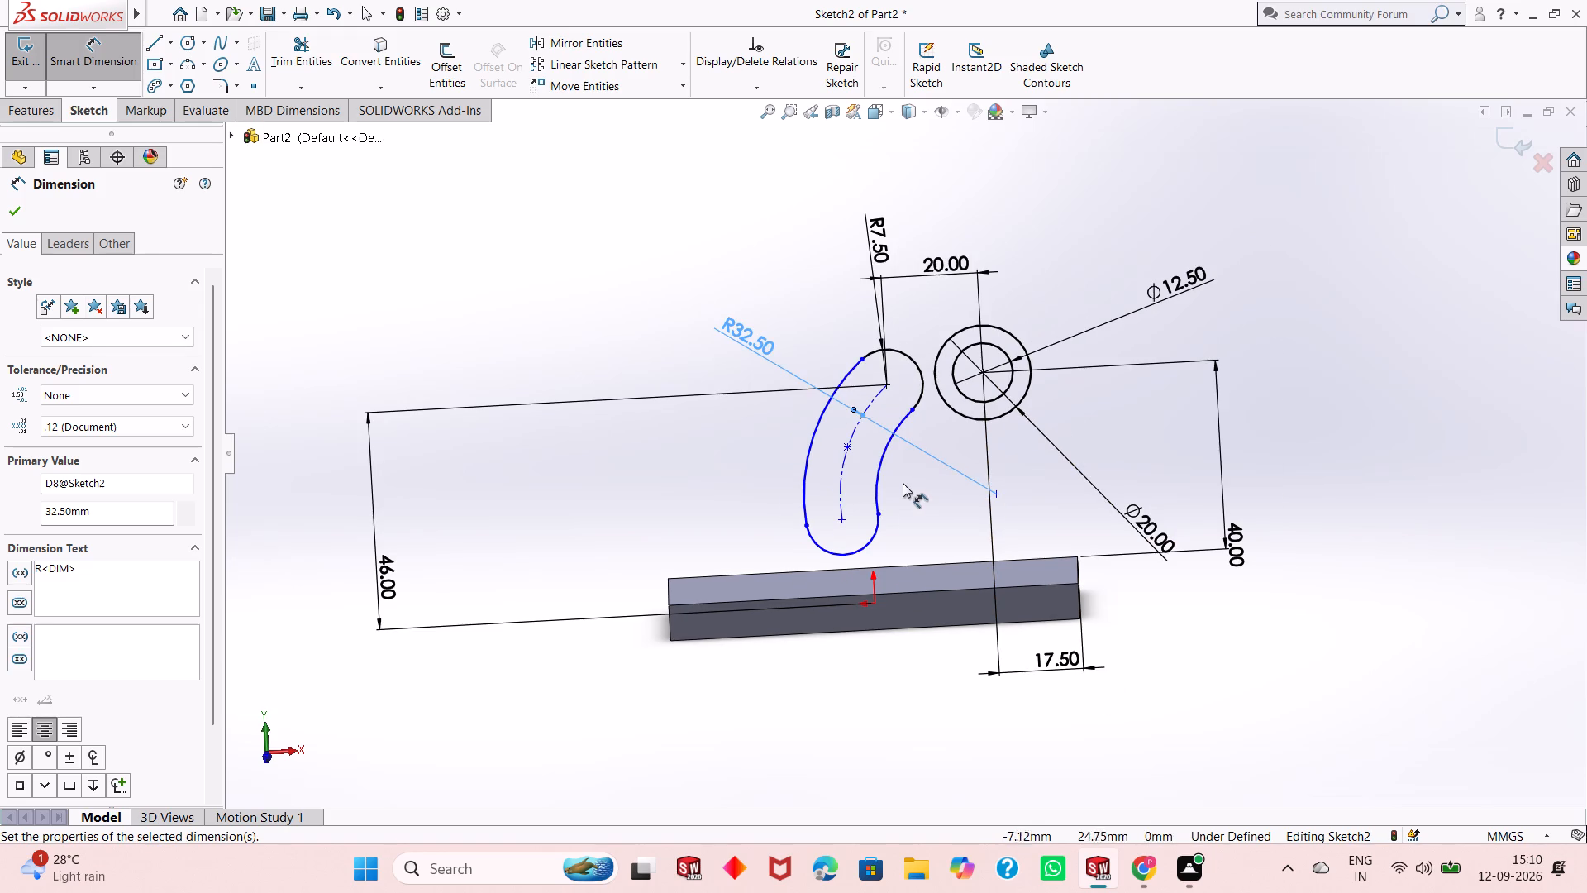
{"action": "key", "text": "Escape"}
Undo the recent sketch edits back through the inner circle and the whole arc slot, keeping only the dimensioned 20 mm circle.
{"action": "key", "text": "ctrl+z"}
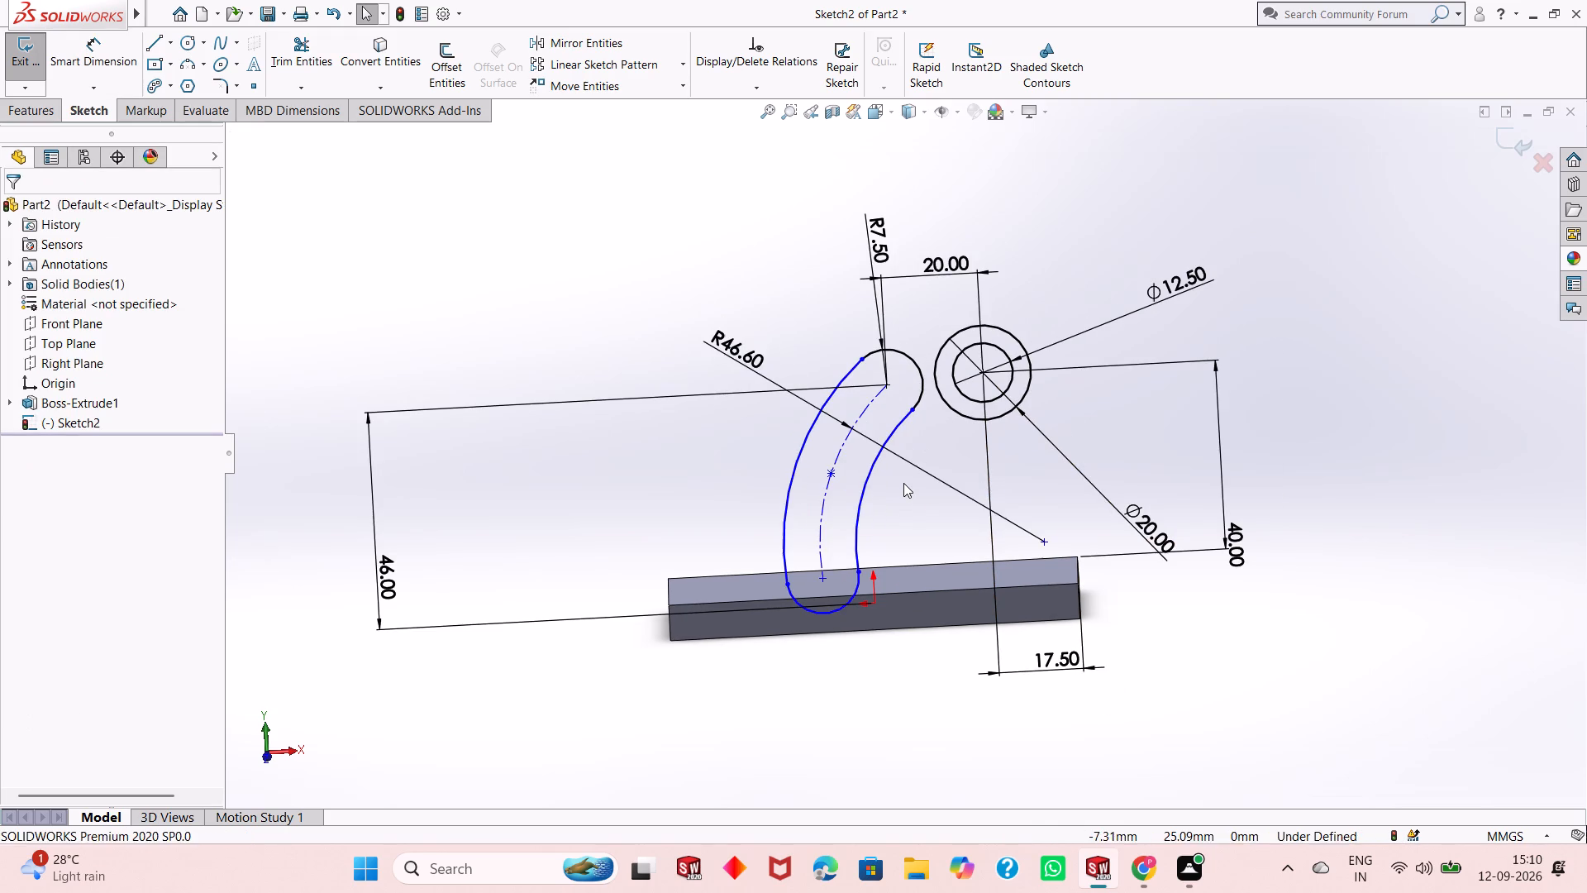
{"action": "key", "text": "ctrl+z"}
{"action": "key", "text": "ctrl+z"}
{"action": "key", "text": "ctrl+z"}
{"action": "key", "text": "ctrl+z"}
{"action": "key", "text": "ctrl+z"}
{"action": "key", "text": "ctrl+z"}
{"action": "key", "text": "ctrl+z"}
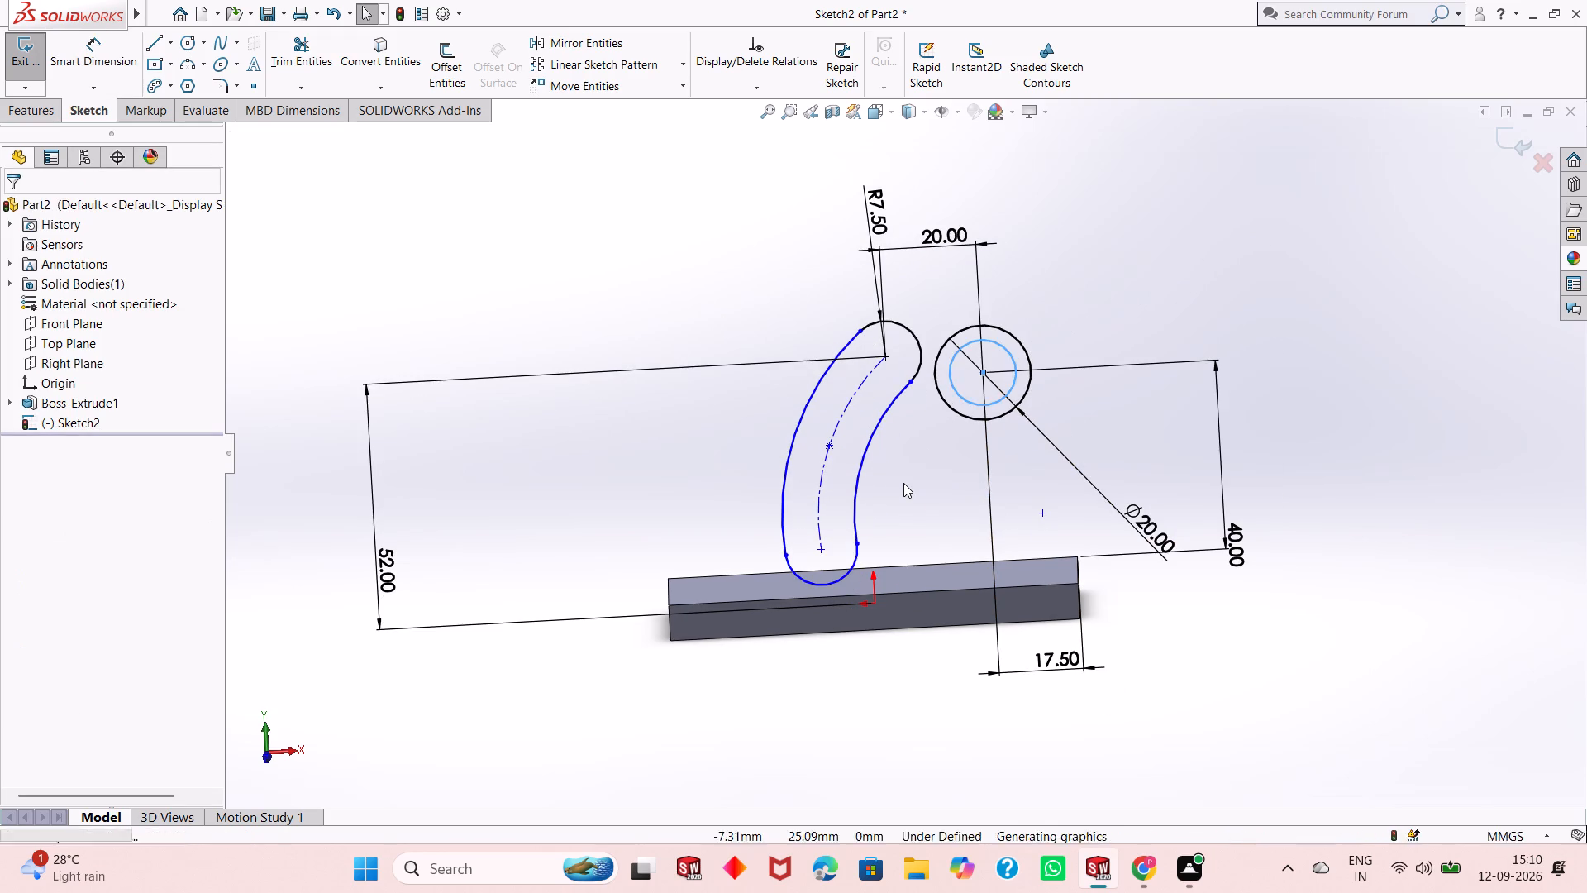
{"action": "key", "text": "ctrl+z"}
{"action": "key", "text": "ctrl+z"}
{"action": "key", "text": "ctrl+z"}
{"action": "key", "text": "ctrl+z"}
{"action": "key", "text": "ctrl+z"}
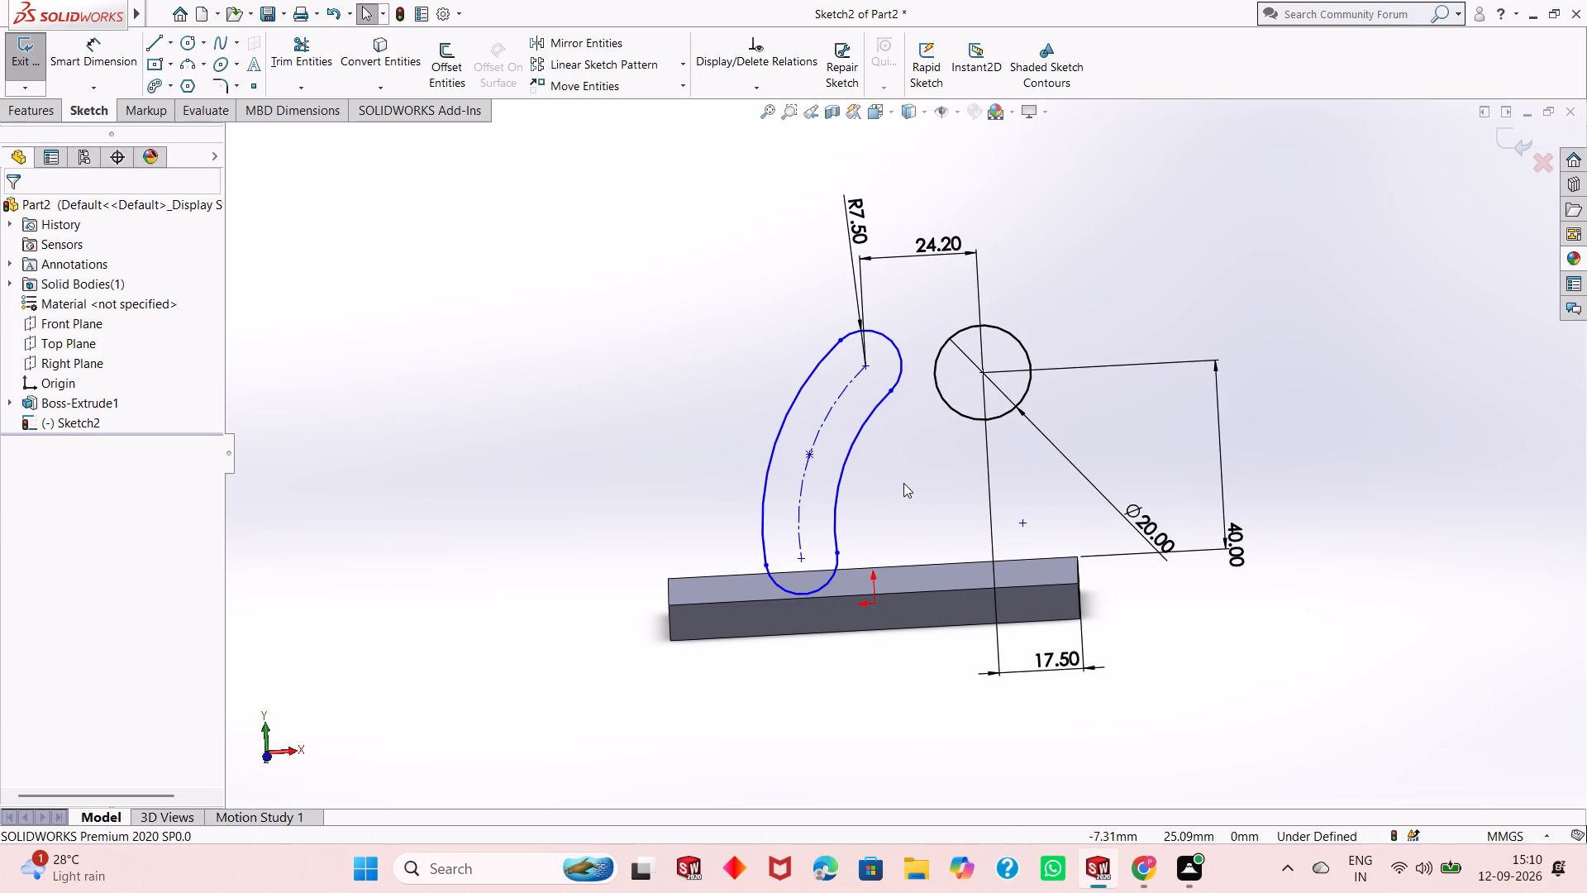
{"action": "key", "text": "ctrl+z"}
{"action": "key", "text": "ctrl+z"}
{"action": "key", "text": "ctrl+z"}
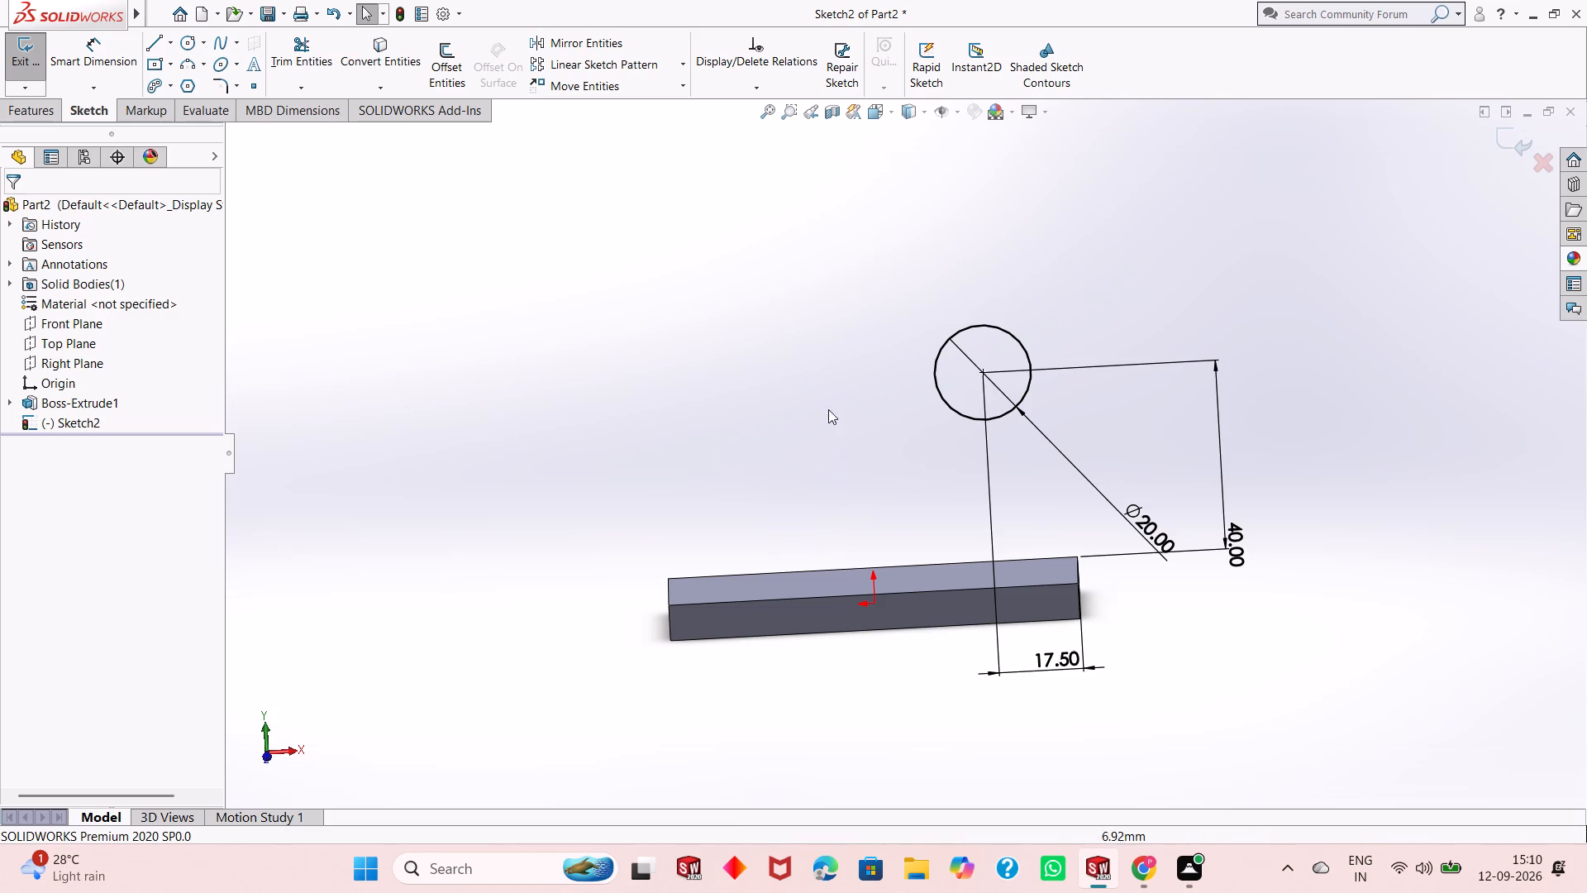
Sketch a three-point arc of radius 40 mm from the top of the 20 mm circle to the base plate's upper edge.
{"action": "middle_click_drag", "start_coordinate": [904, 621], "coordinate": [911, 580]}
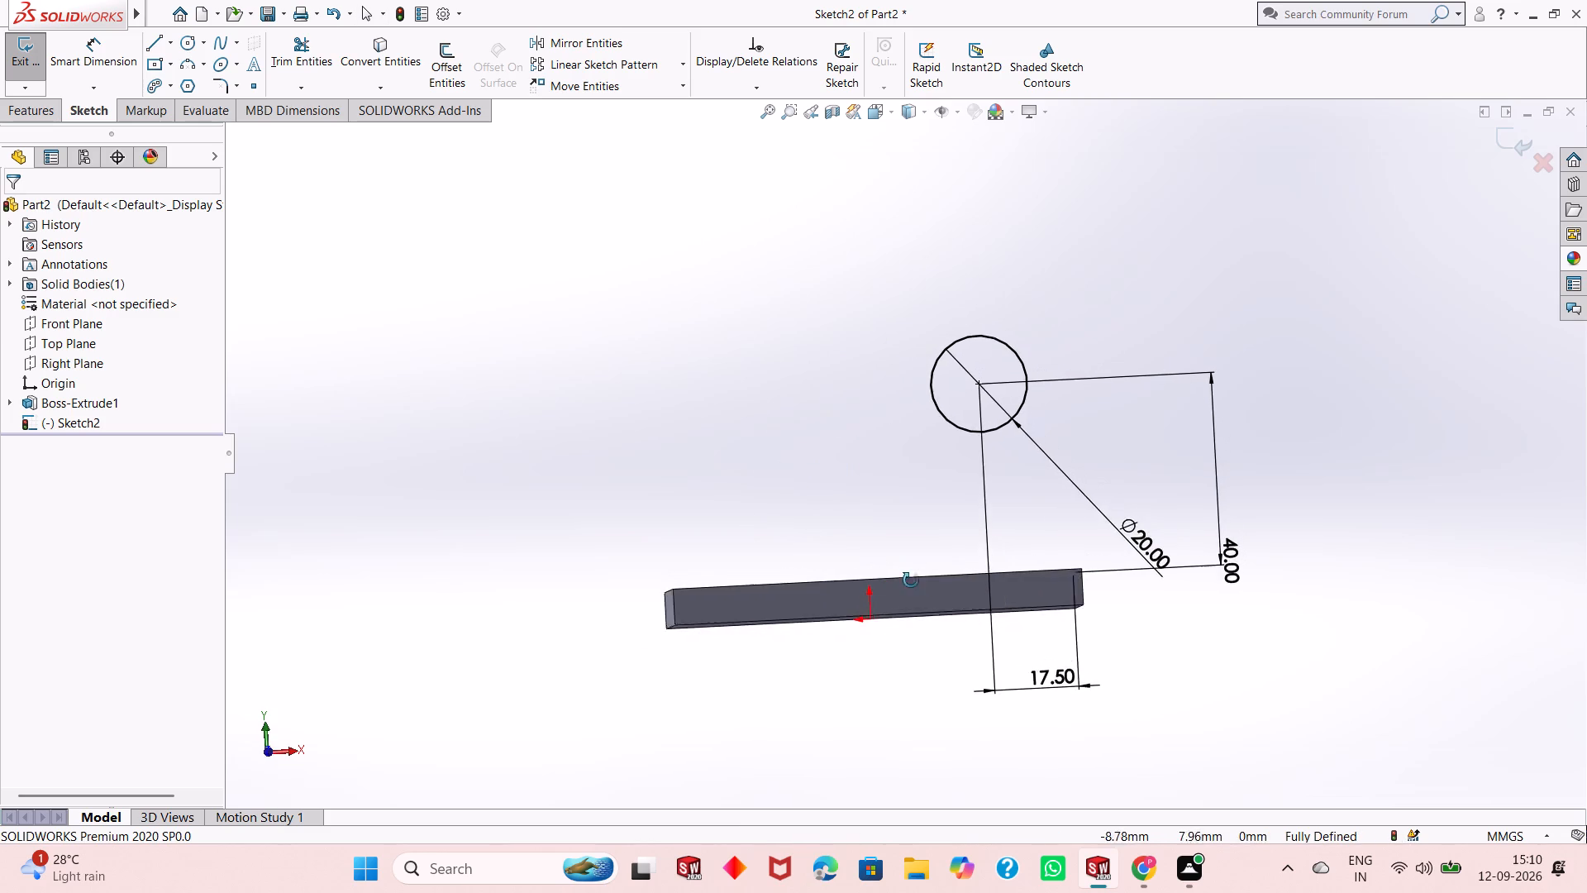
{"action": "middle_click_drag", "start_coordinate": [911, 580], "coordinate": [913, 656]}
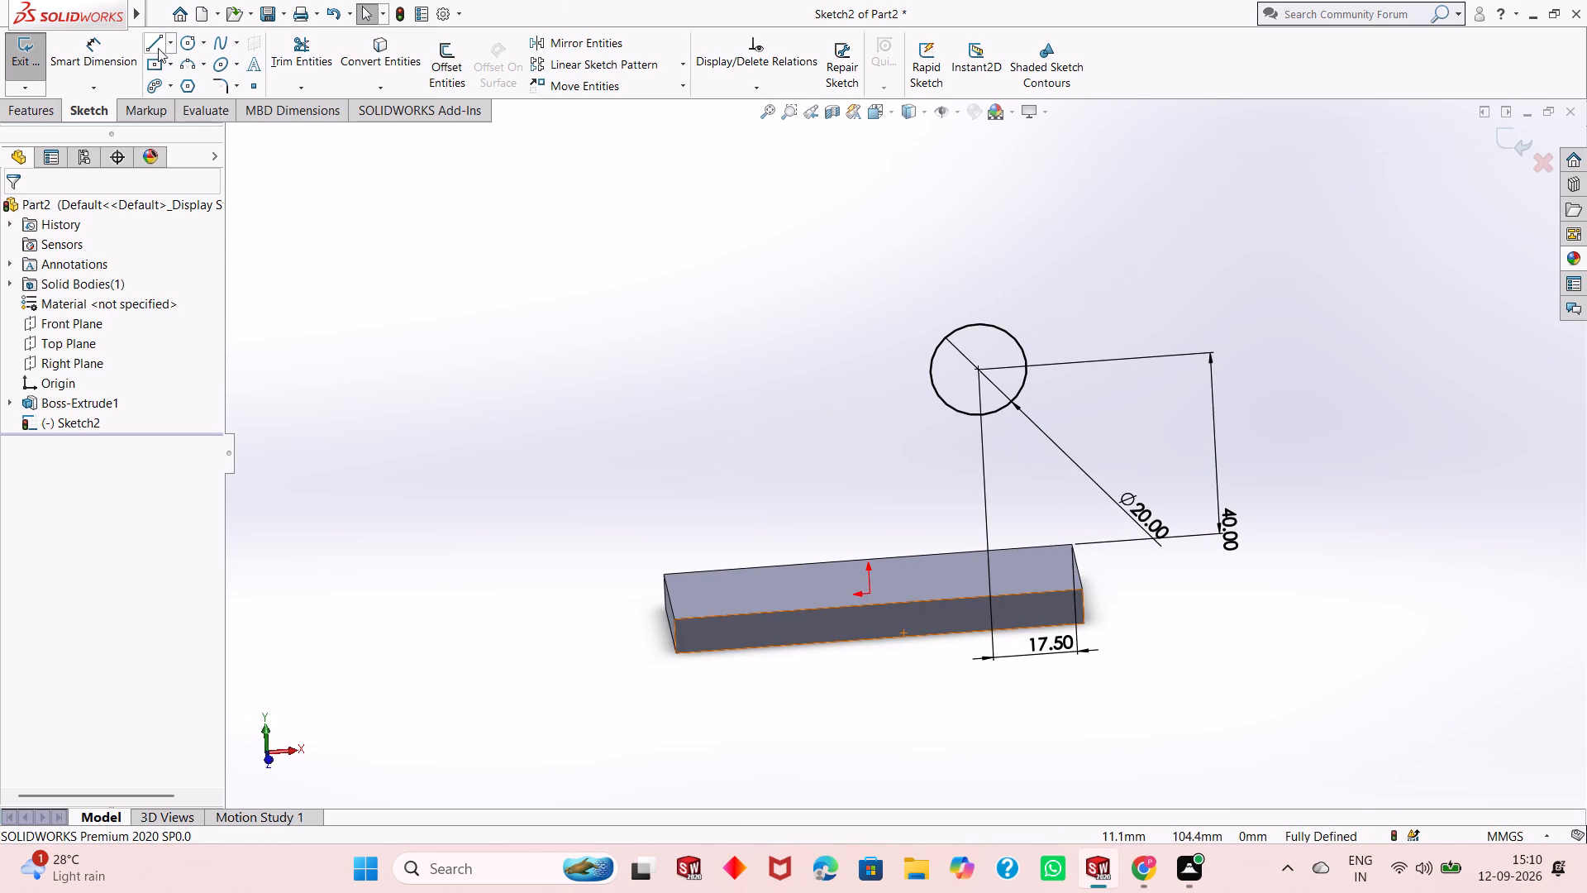
{"action": "left_click", "coordinate": [152, 42]}
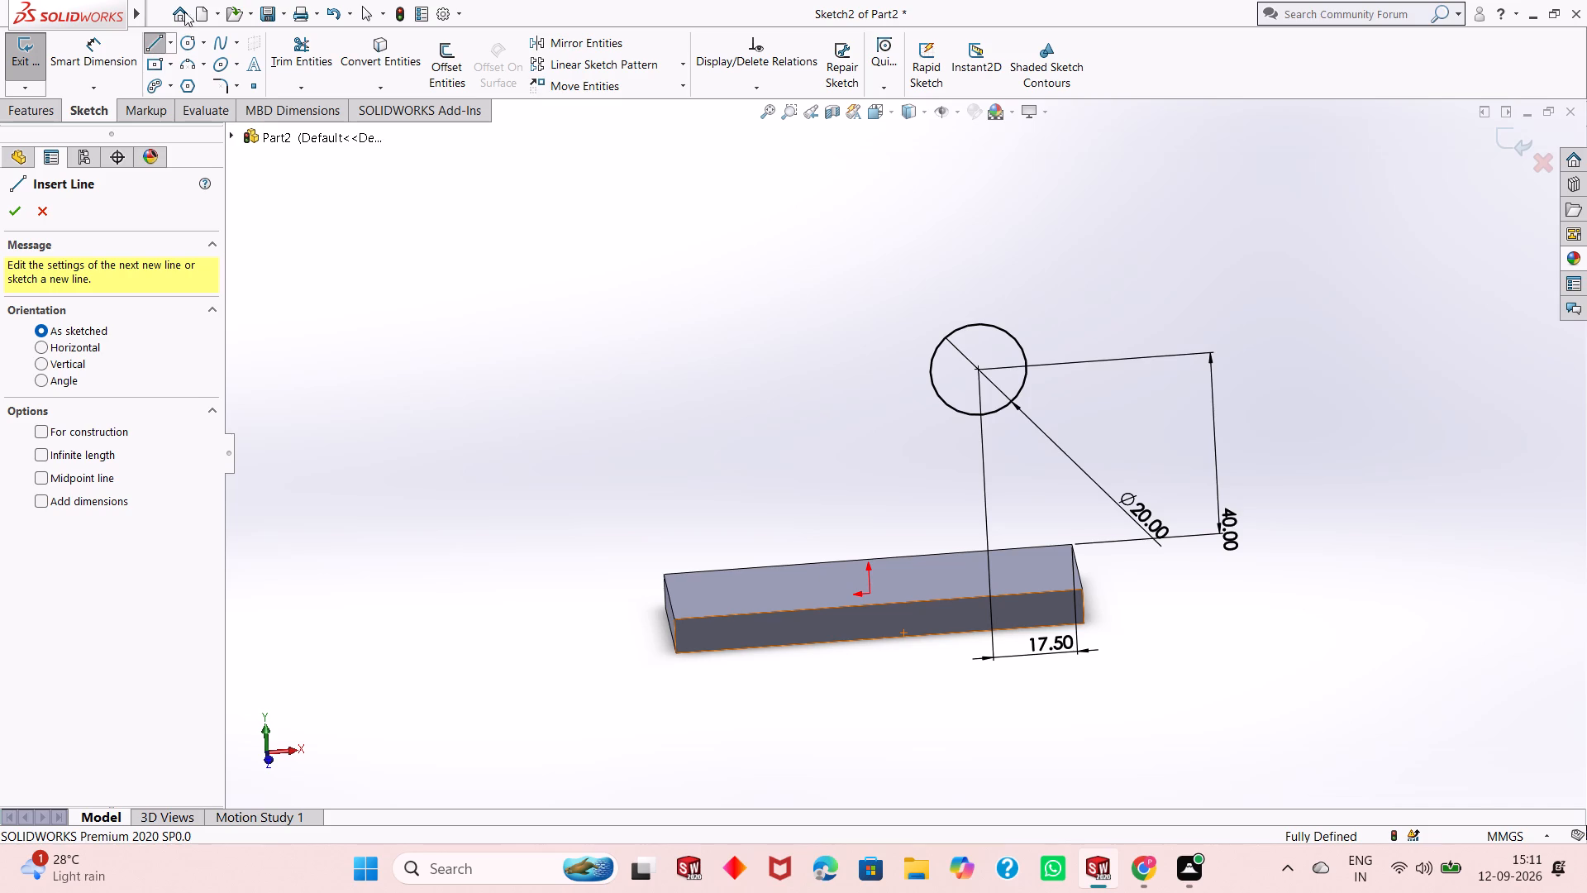
{"action": "left_click", "coordinate": [190, 69]}
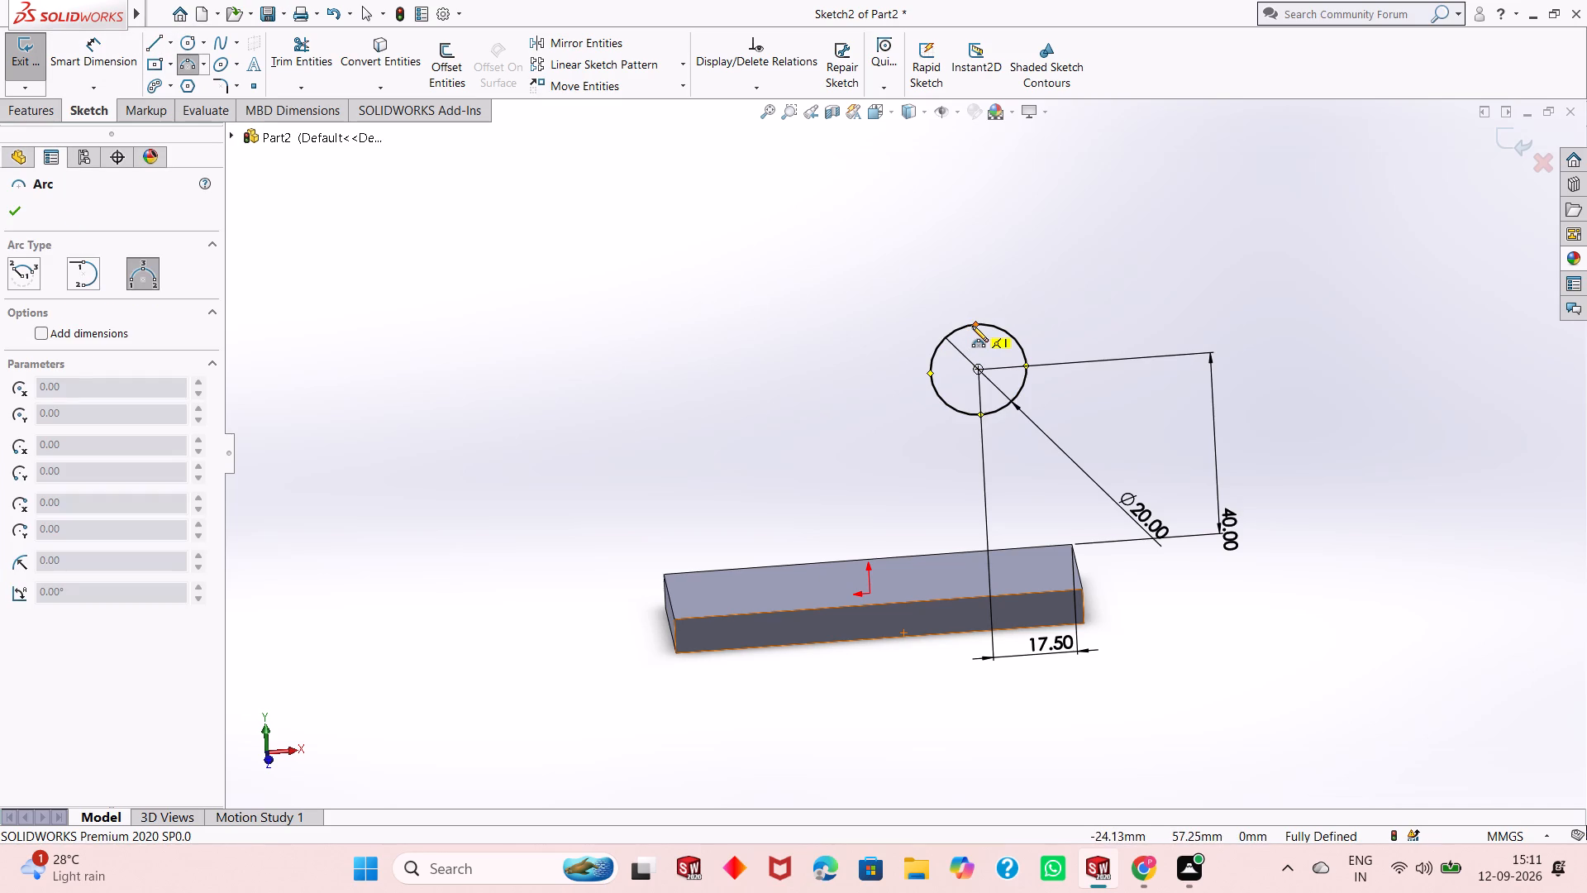
{"action": "left_click", "coordinate": [972, 326]}
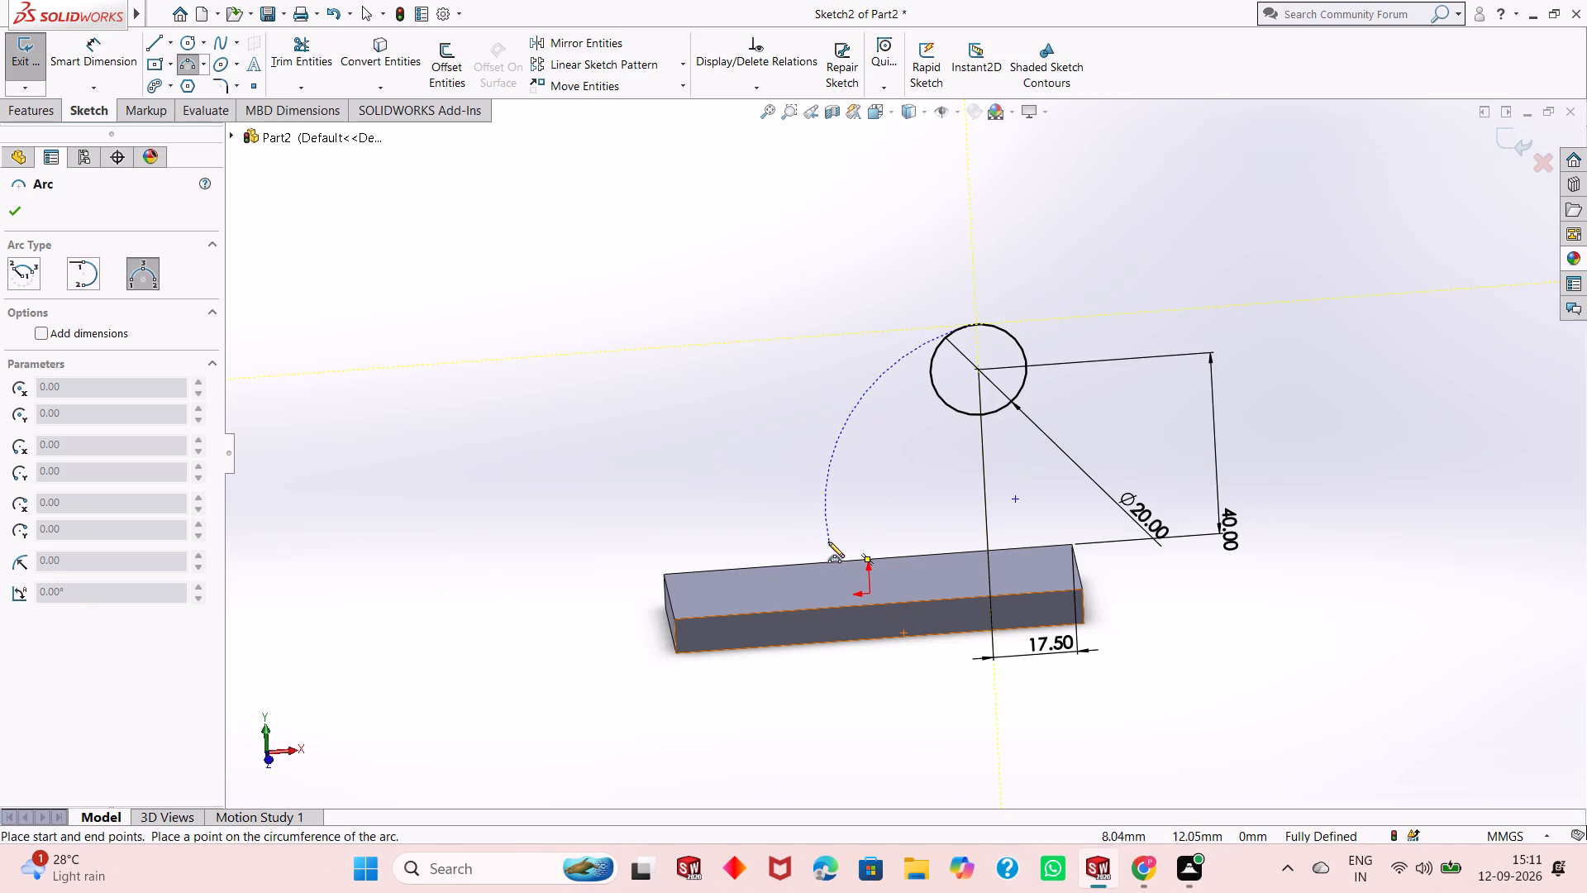
{"action": "left_click", "coordinate": [822, 564]}
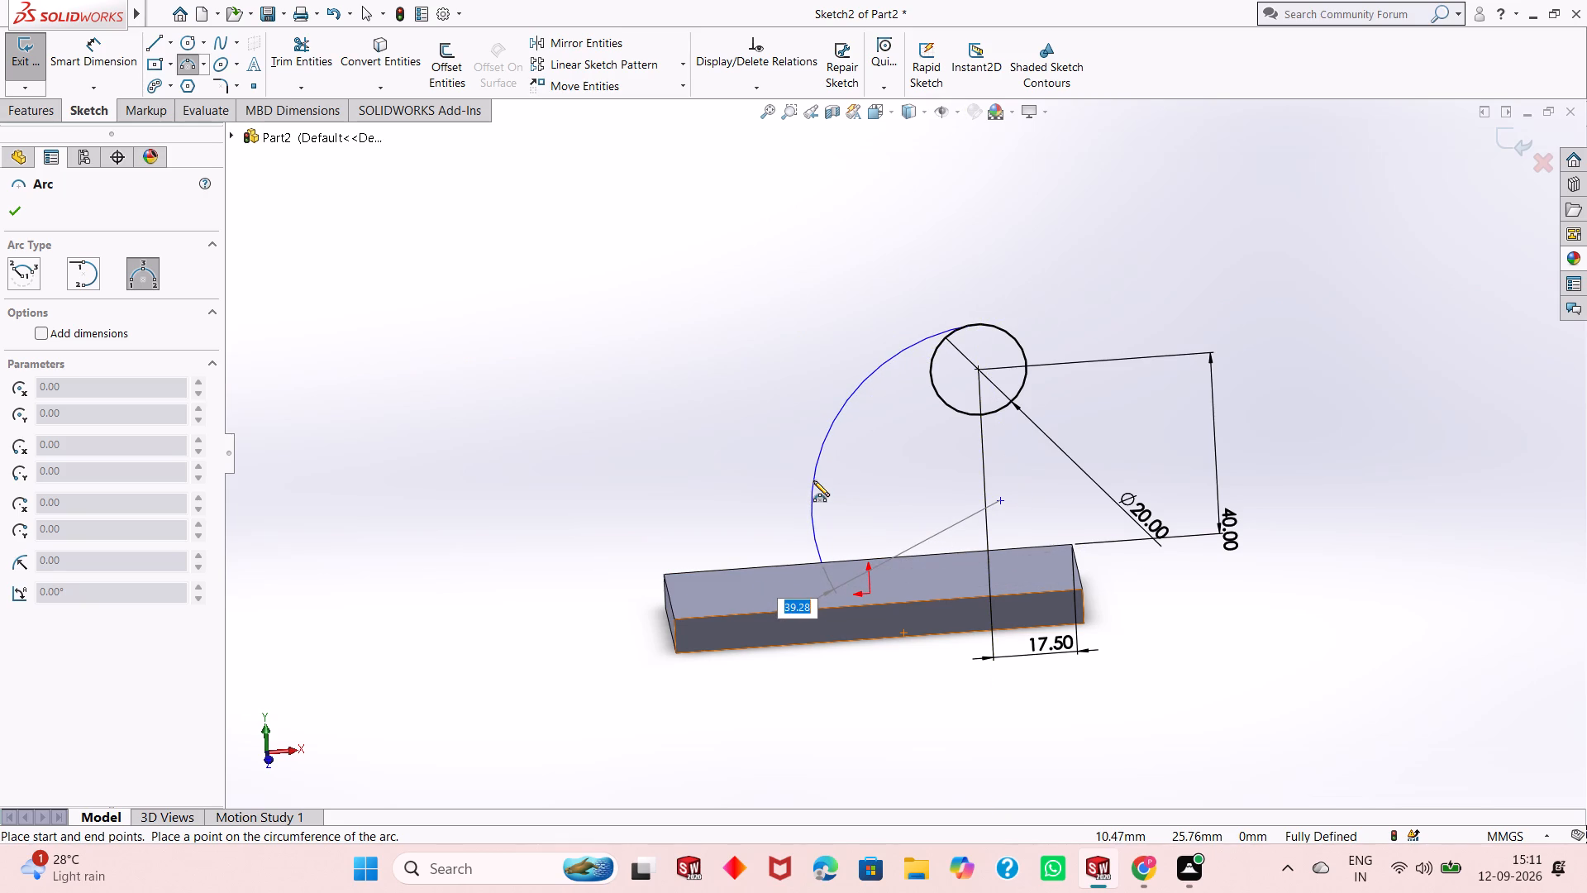
{"action": "type", "text": "40"}
{"action": "key", "text": "Return"}
{"action": "right_click", "coordinate": [862, 480]}
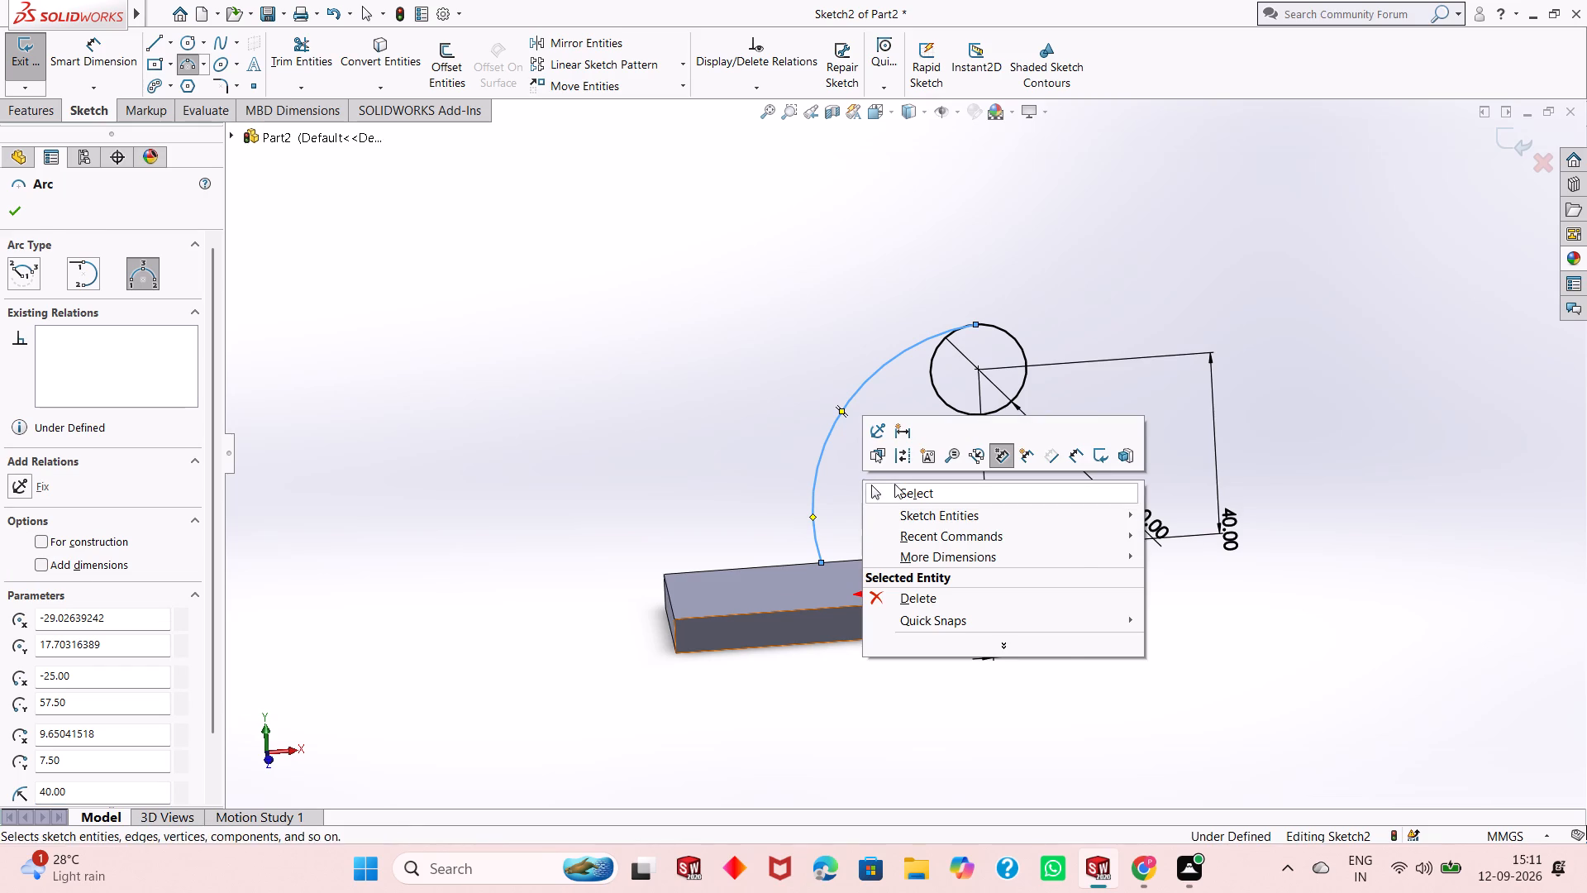
{"action": "left_click", "coordinate": [894, 484]}
Dimension the new arc with a radius of 40 mm.
{"action": "left_click", "coordinate": [93, 55]}
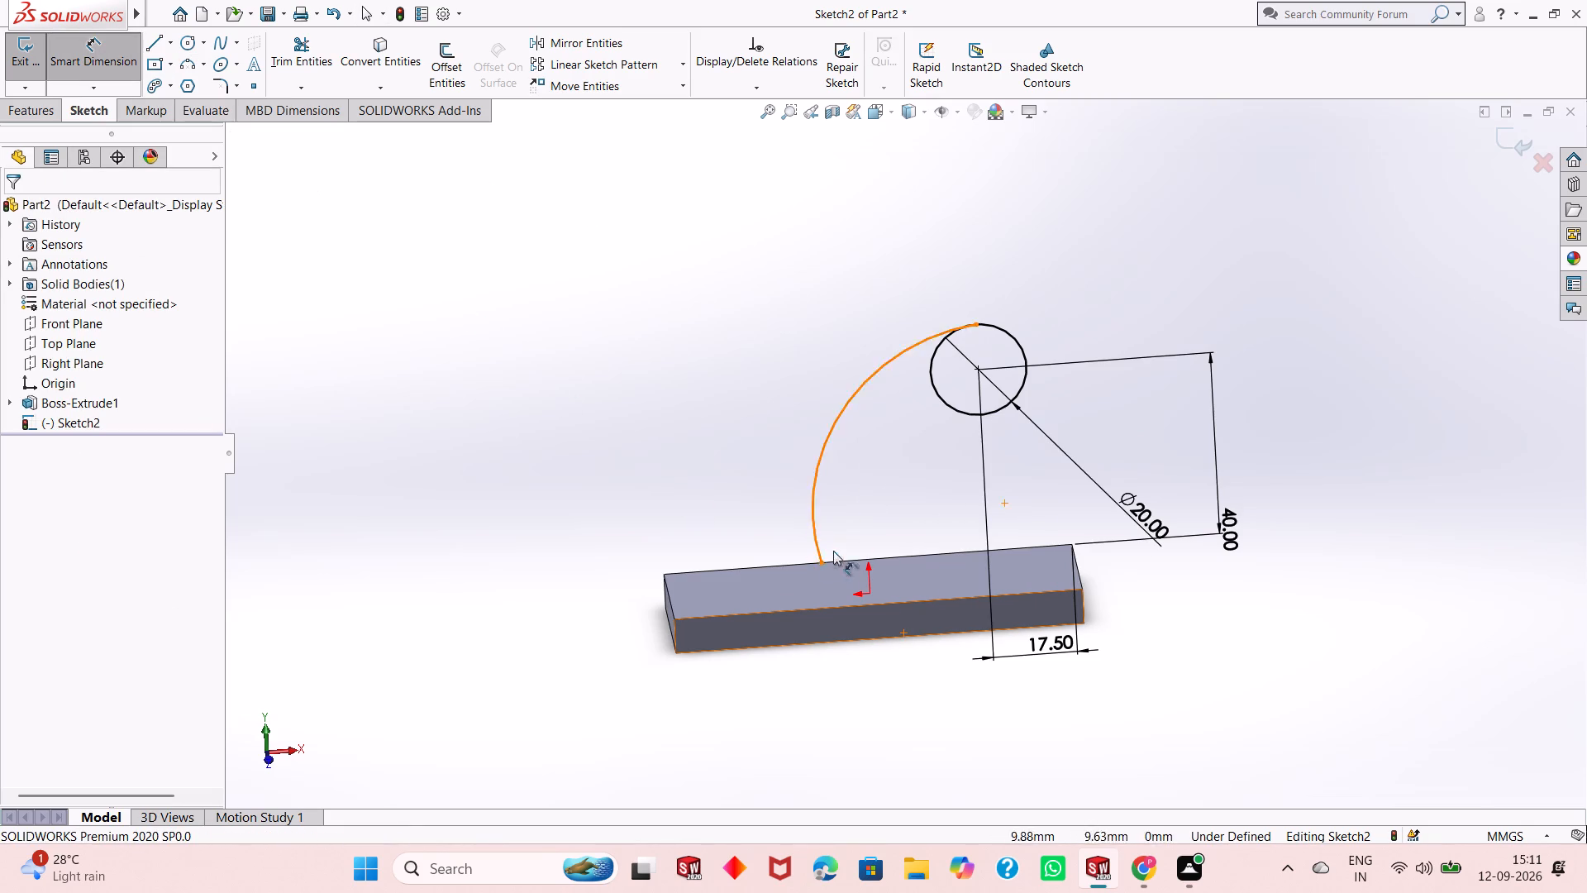
{"action": "left_click", "coordinate": [824, 446]}
{"action": "left_click", "coordinate": [757, 270]}
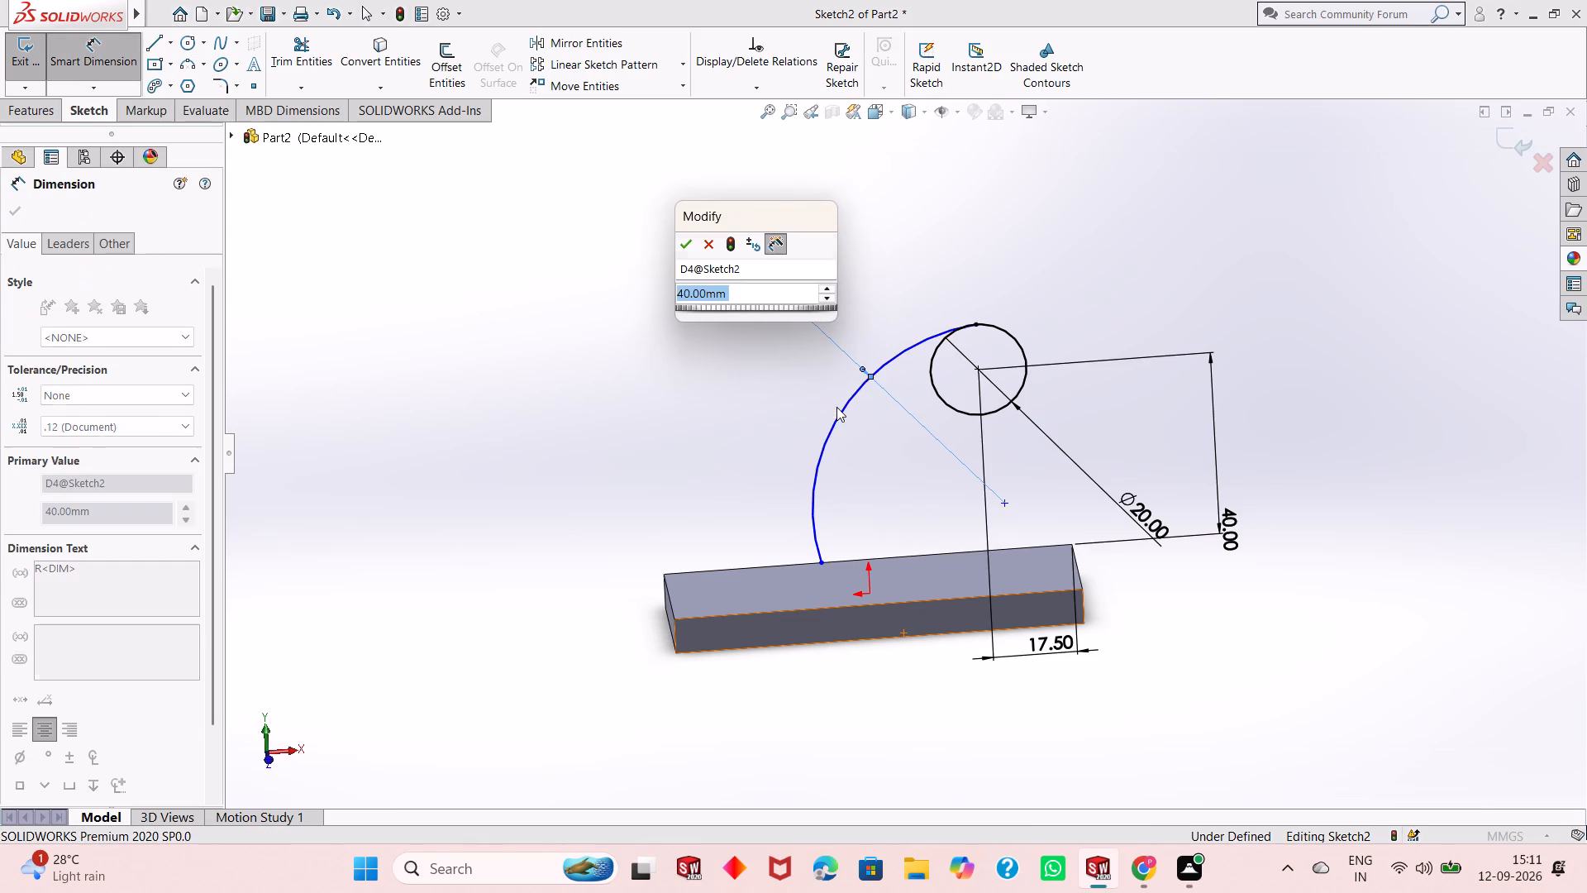
{"action": "left_click", "coordinate": [679, 253]}
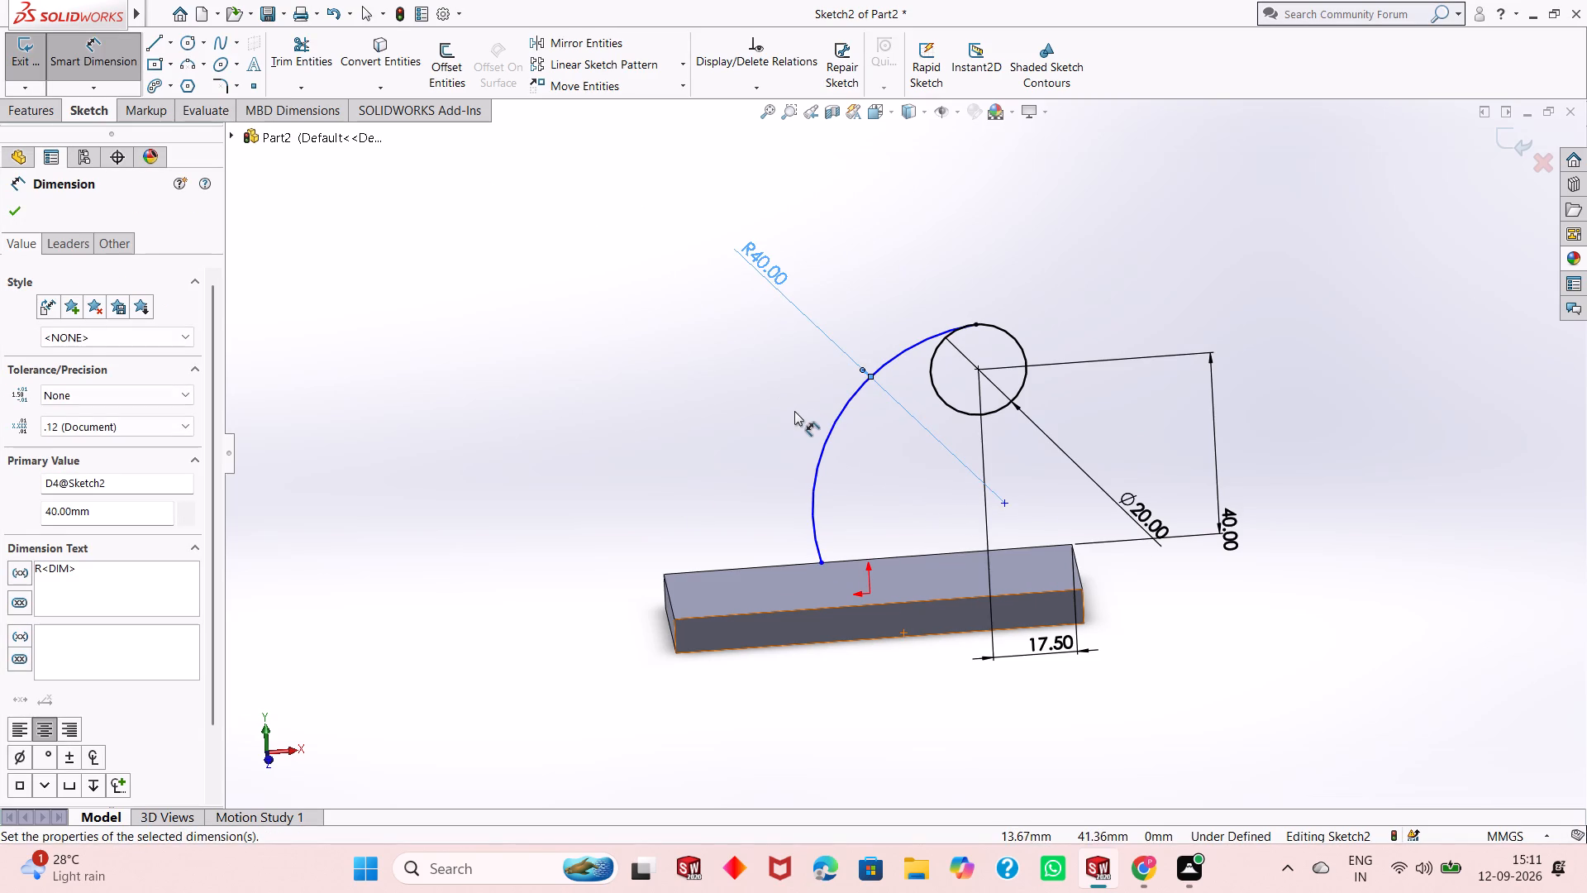
{"action": "right_click", "coordinate": [795, 413]}
{"action": "left_click", "coordinate": [848, 470]}
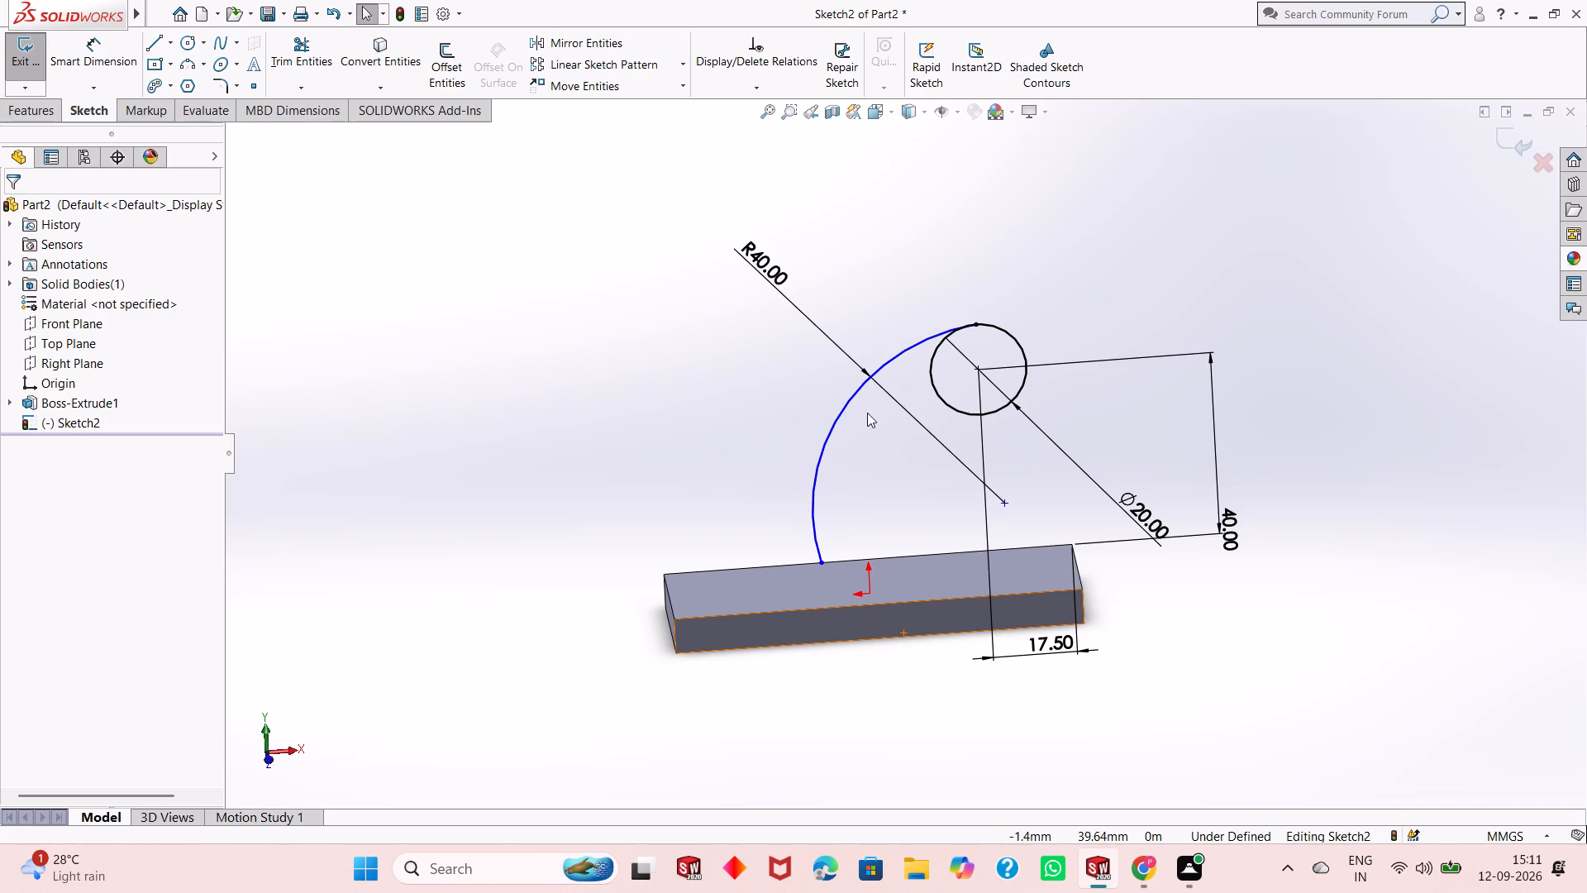
Add a tangent relation between the 40 mm radius arc and the 20 mm circle.
{"action": "left_click", "coordinate": [836, 418]}
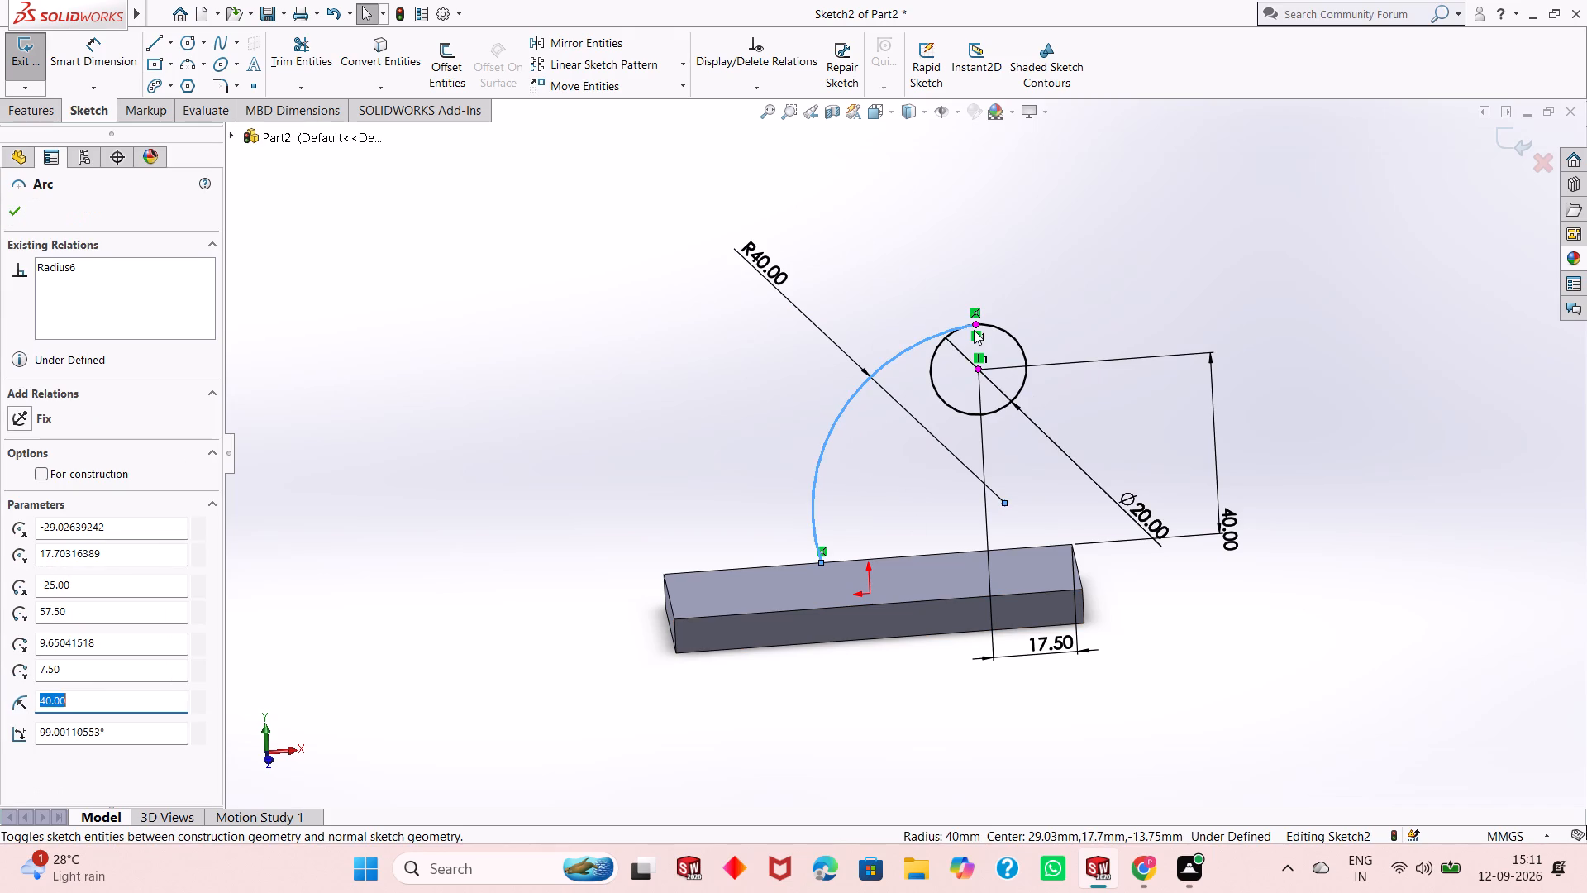
{"action": "left_click", "coordinate": [998, 328], "text": "ctrl"}
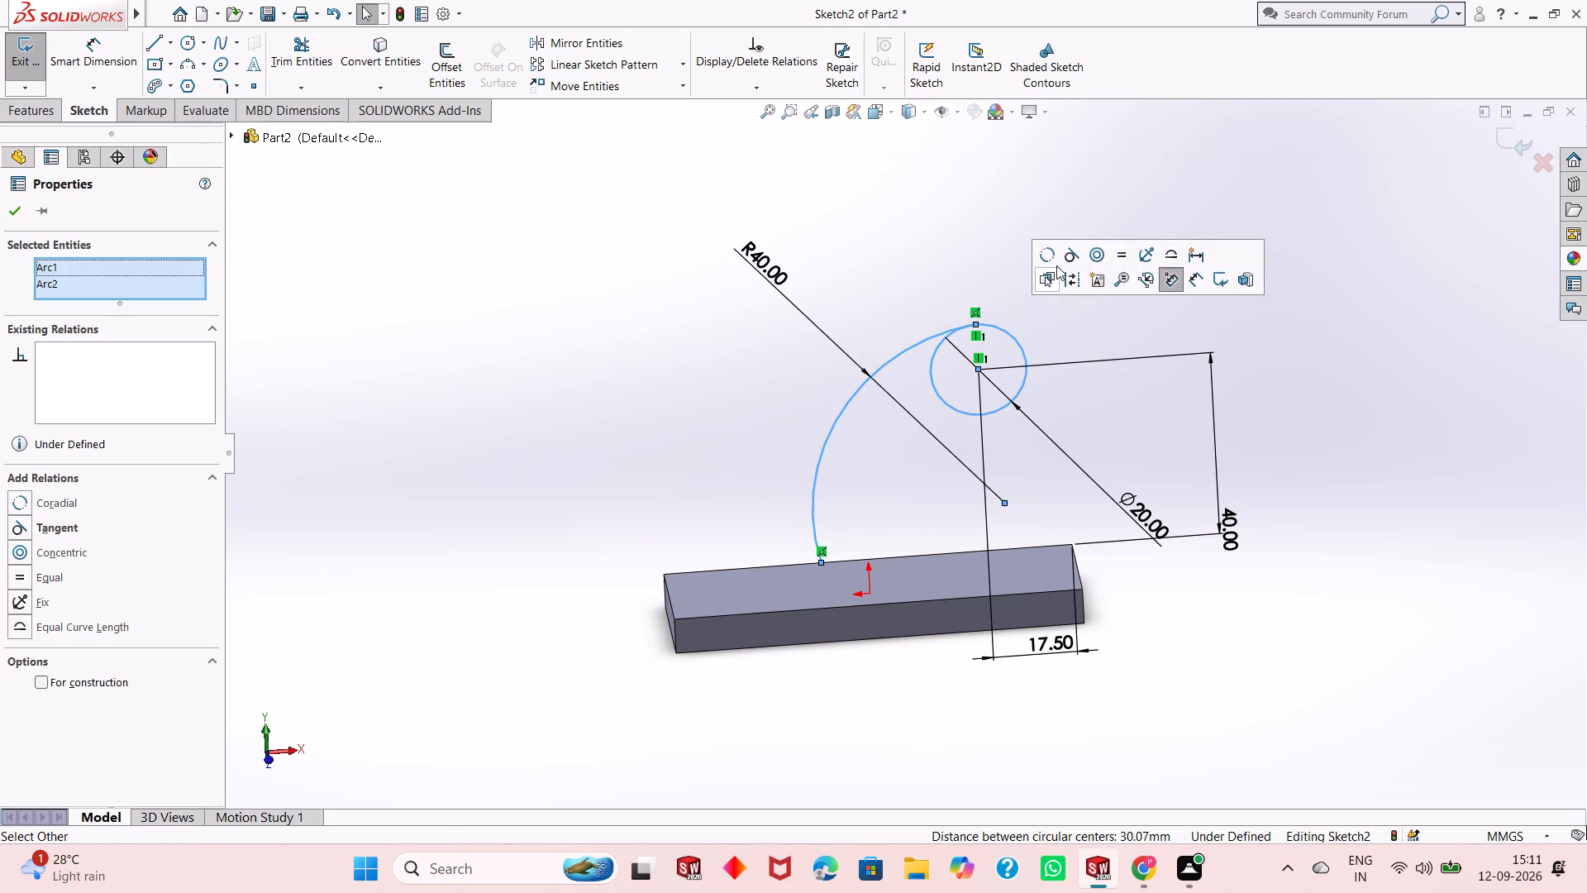
{"action": "left_click", "coordinate": [1070, 265]}
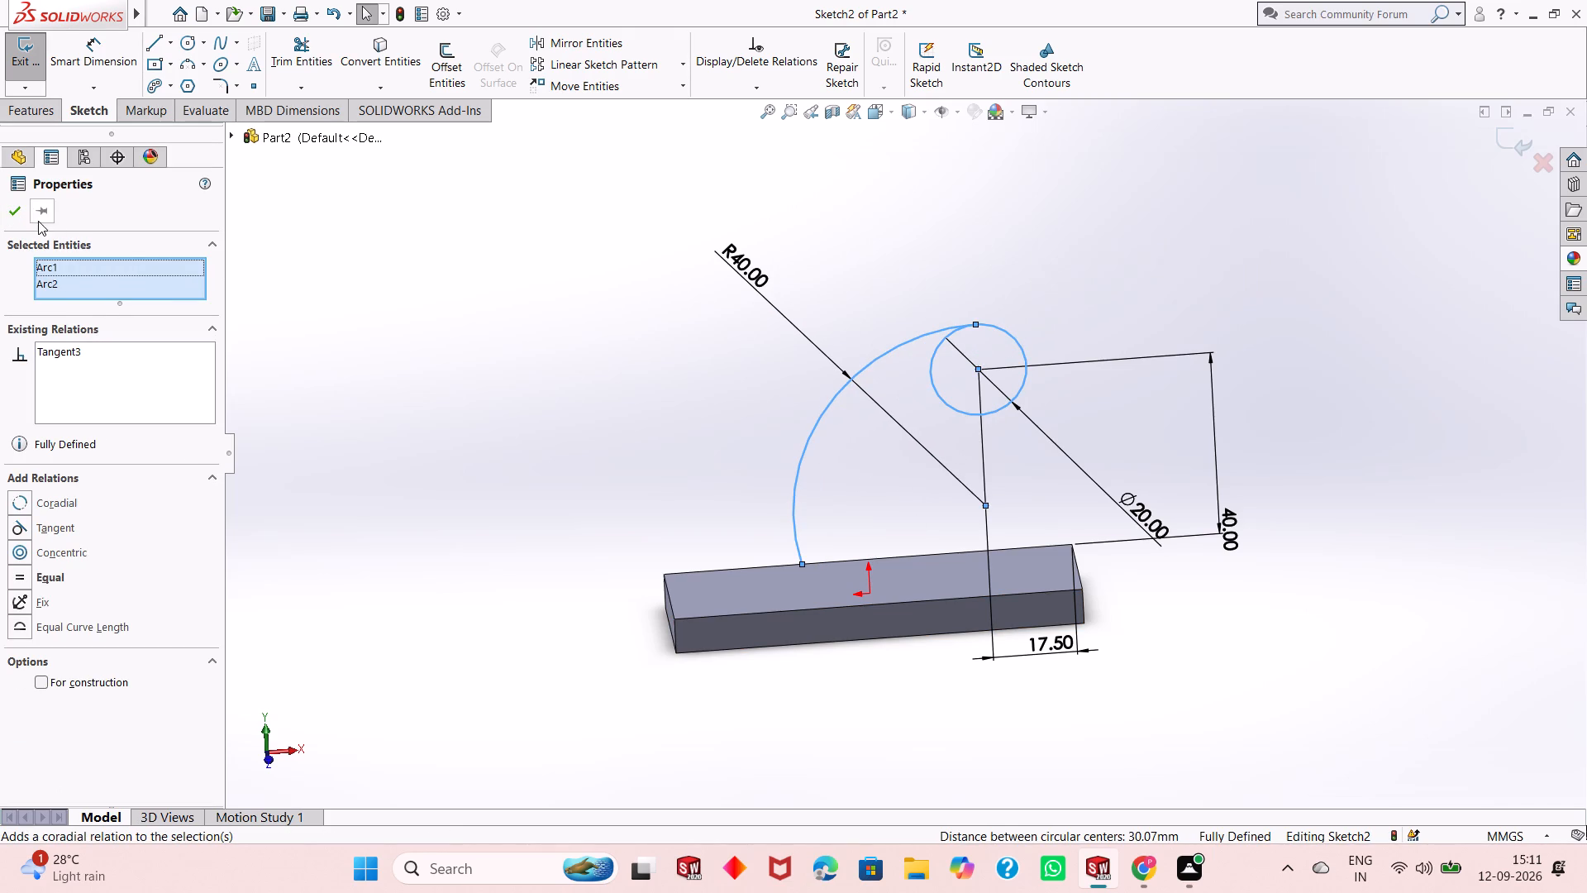
{"action": "left_click", "coordinate": [22, 212]}
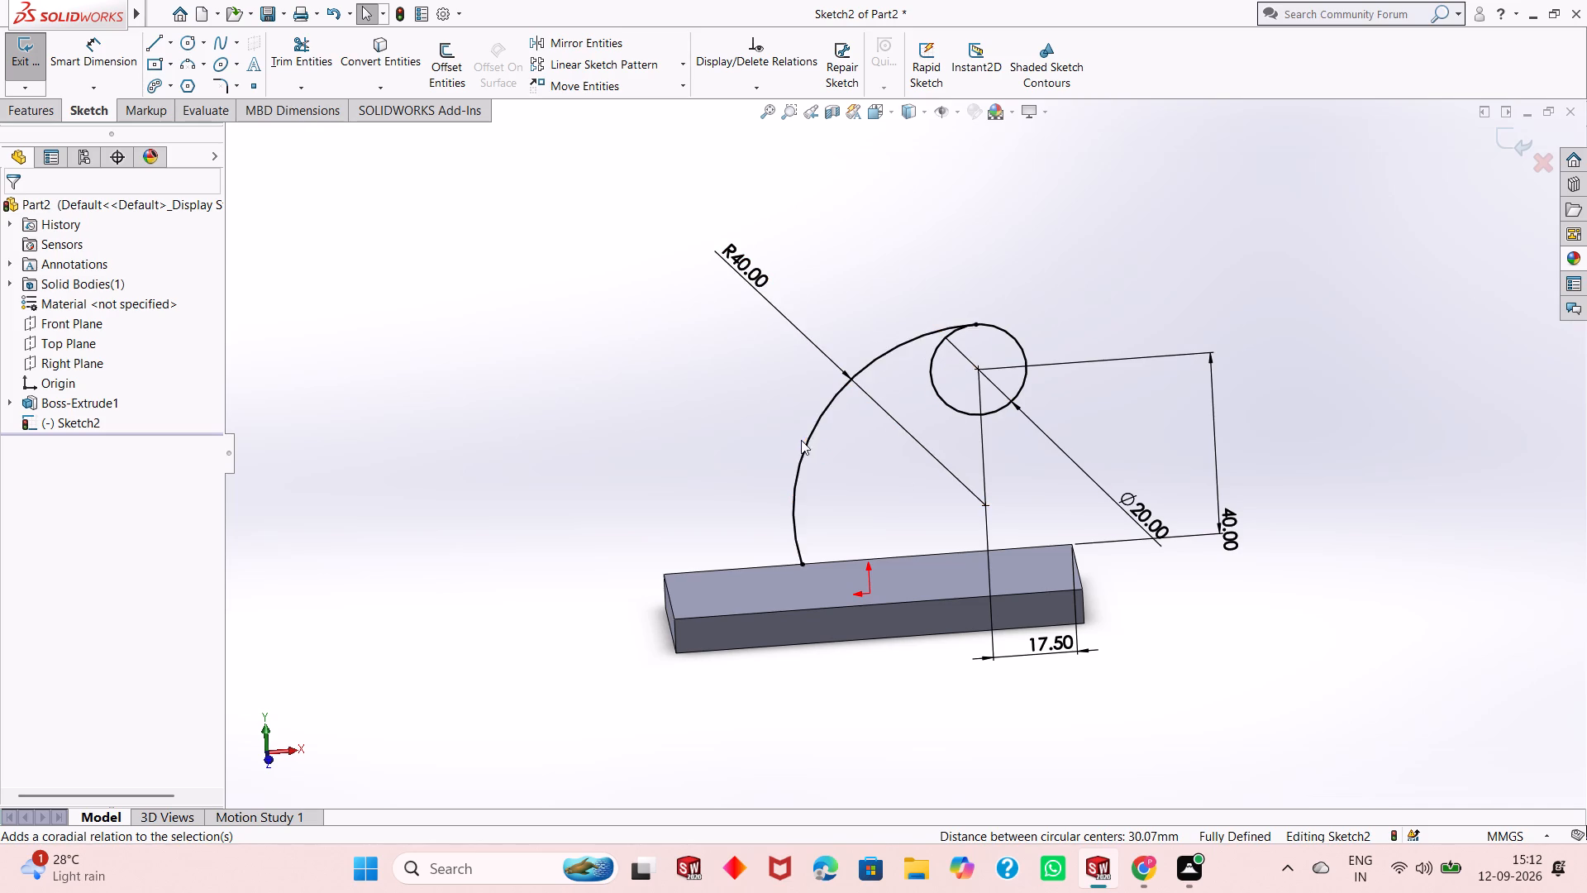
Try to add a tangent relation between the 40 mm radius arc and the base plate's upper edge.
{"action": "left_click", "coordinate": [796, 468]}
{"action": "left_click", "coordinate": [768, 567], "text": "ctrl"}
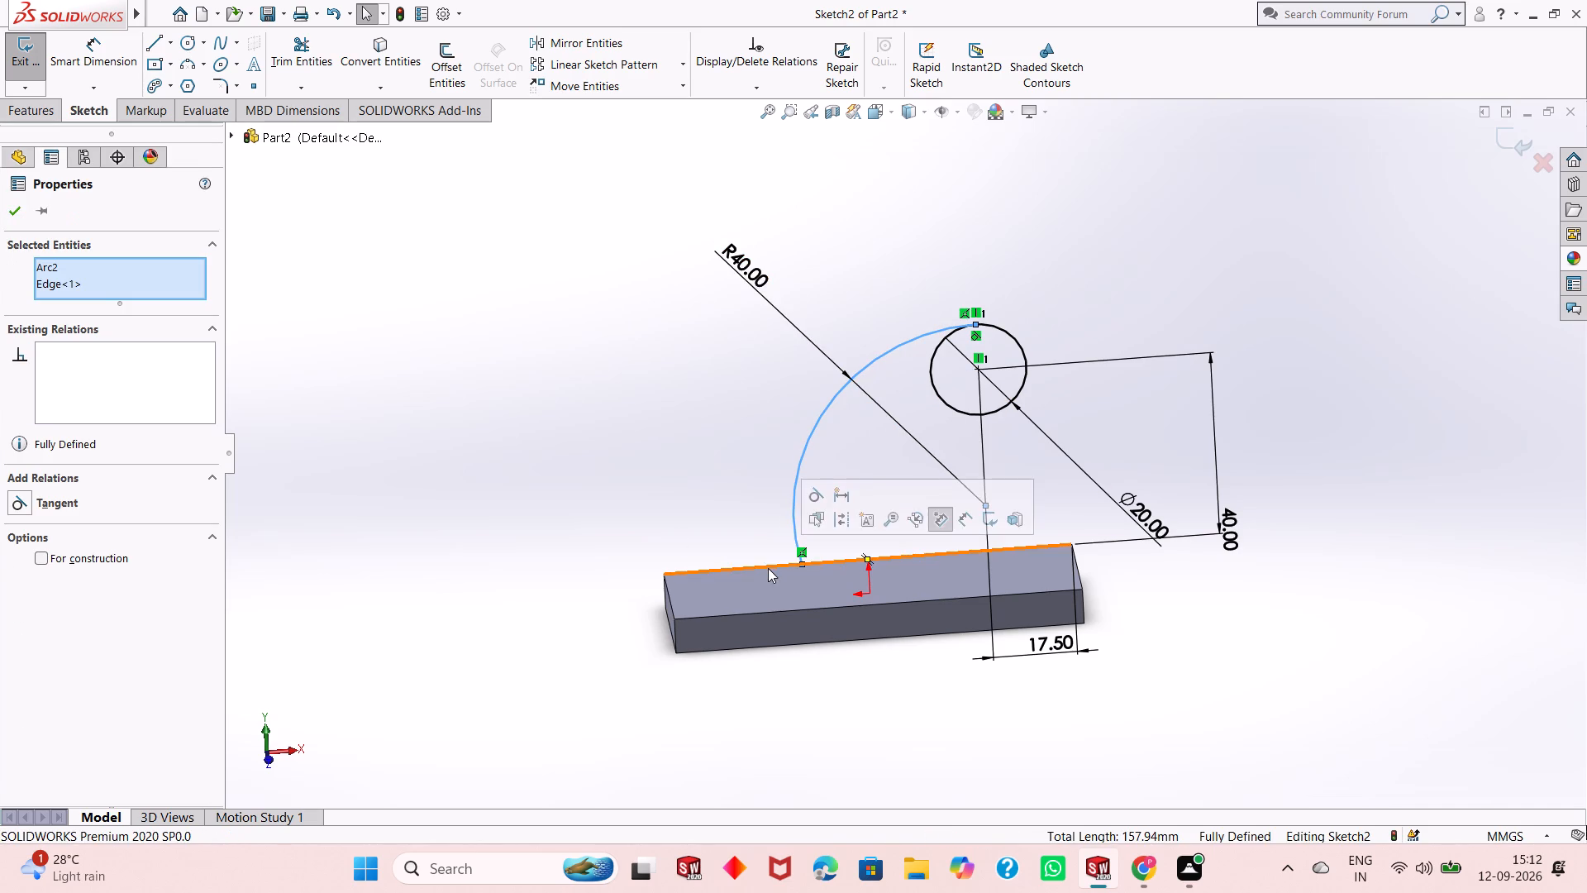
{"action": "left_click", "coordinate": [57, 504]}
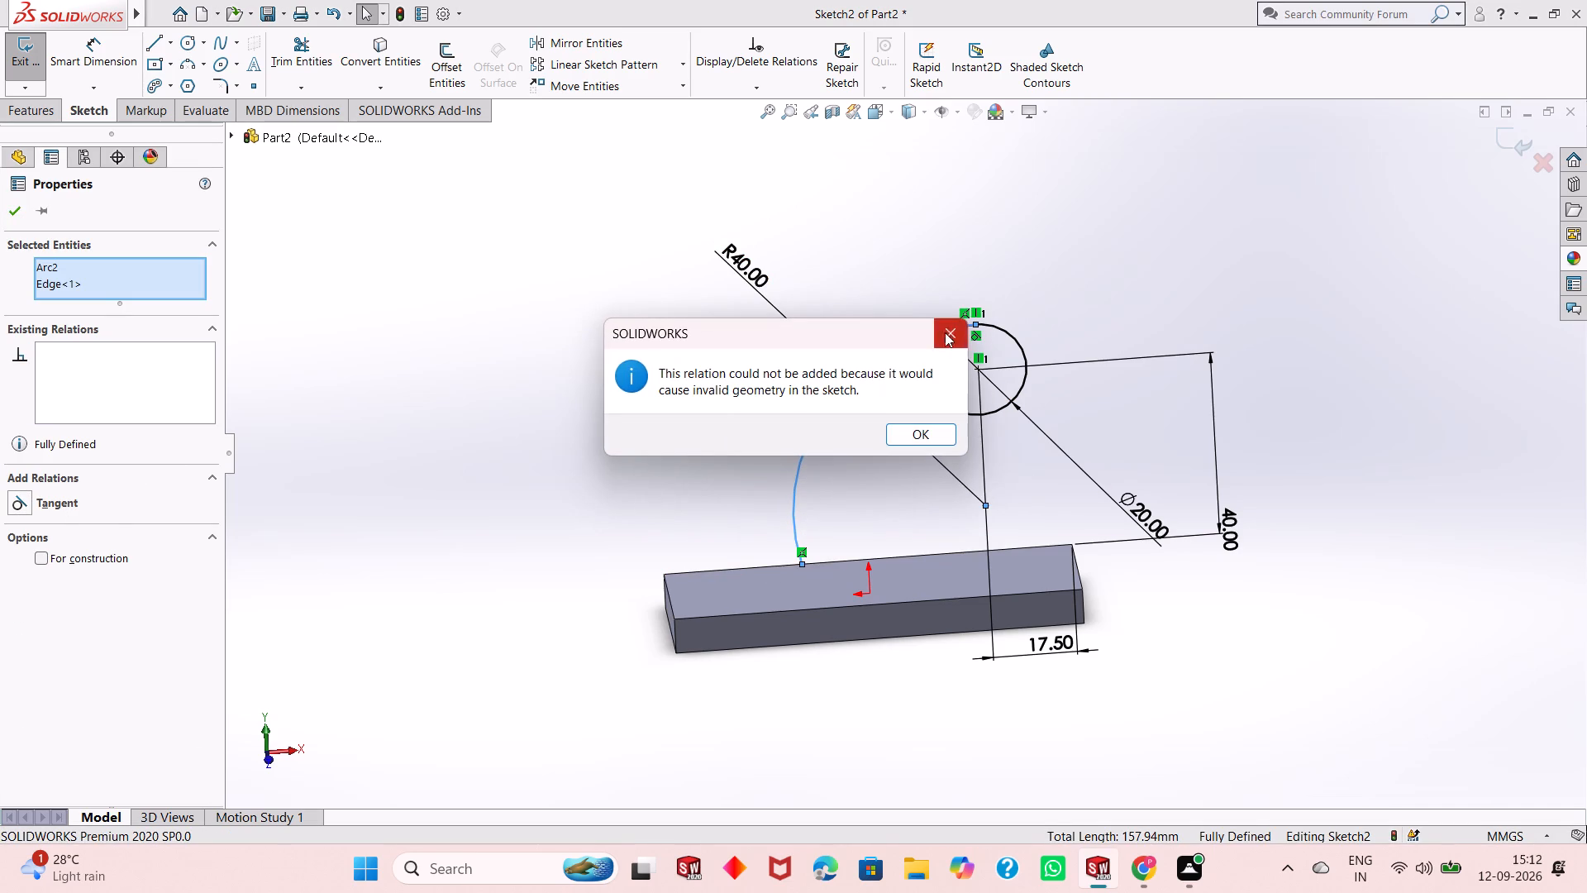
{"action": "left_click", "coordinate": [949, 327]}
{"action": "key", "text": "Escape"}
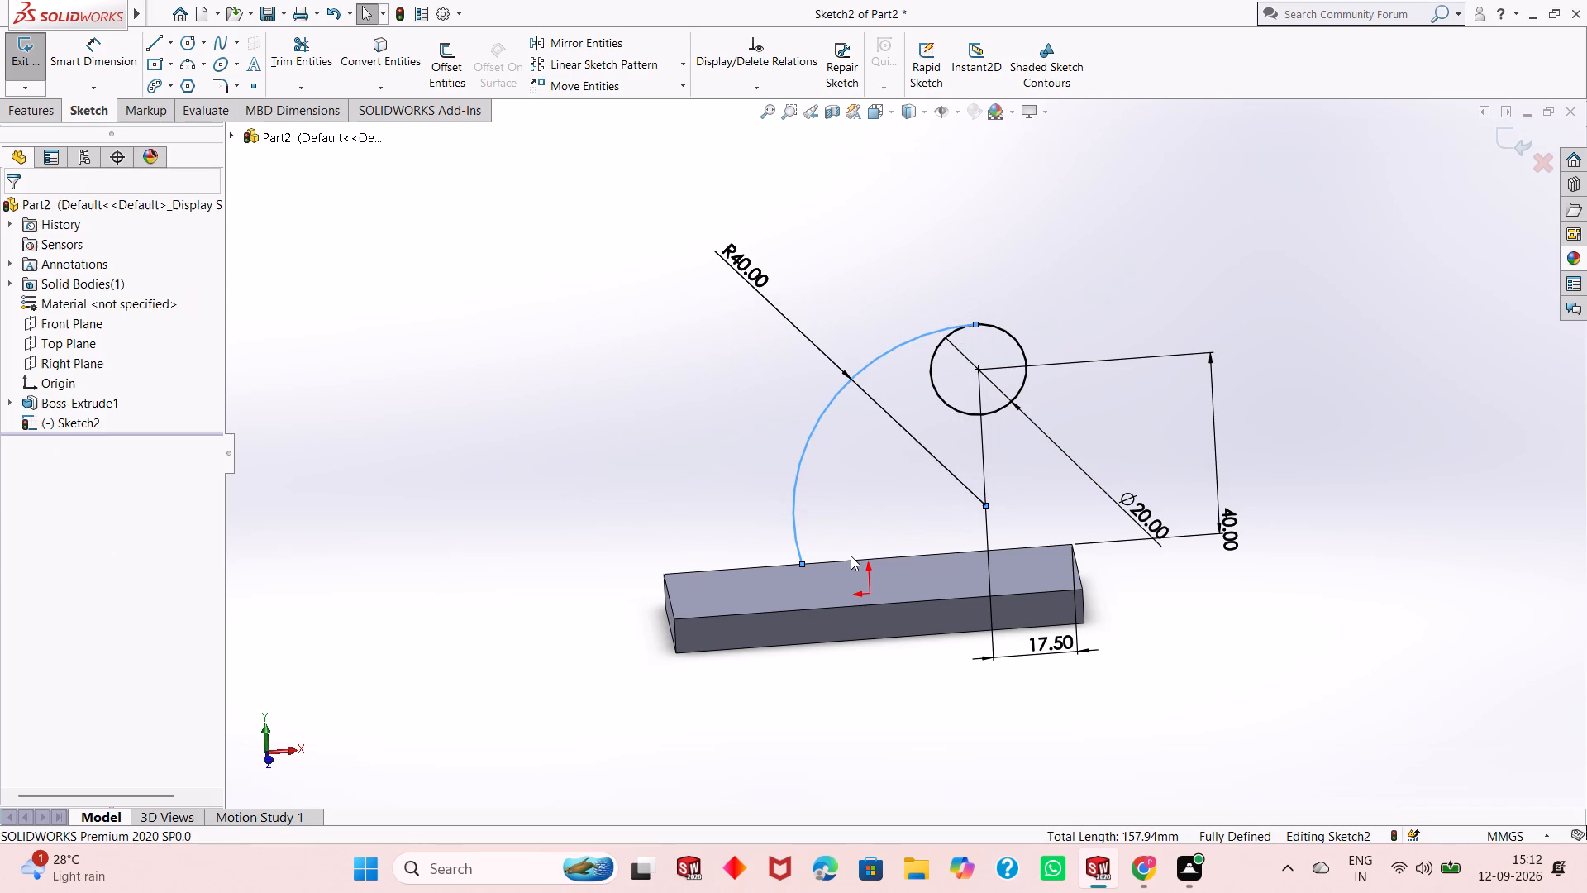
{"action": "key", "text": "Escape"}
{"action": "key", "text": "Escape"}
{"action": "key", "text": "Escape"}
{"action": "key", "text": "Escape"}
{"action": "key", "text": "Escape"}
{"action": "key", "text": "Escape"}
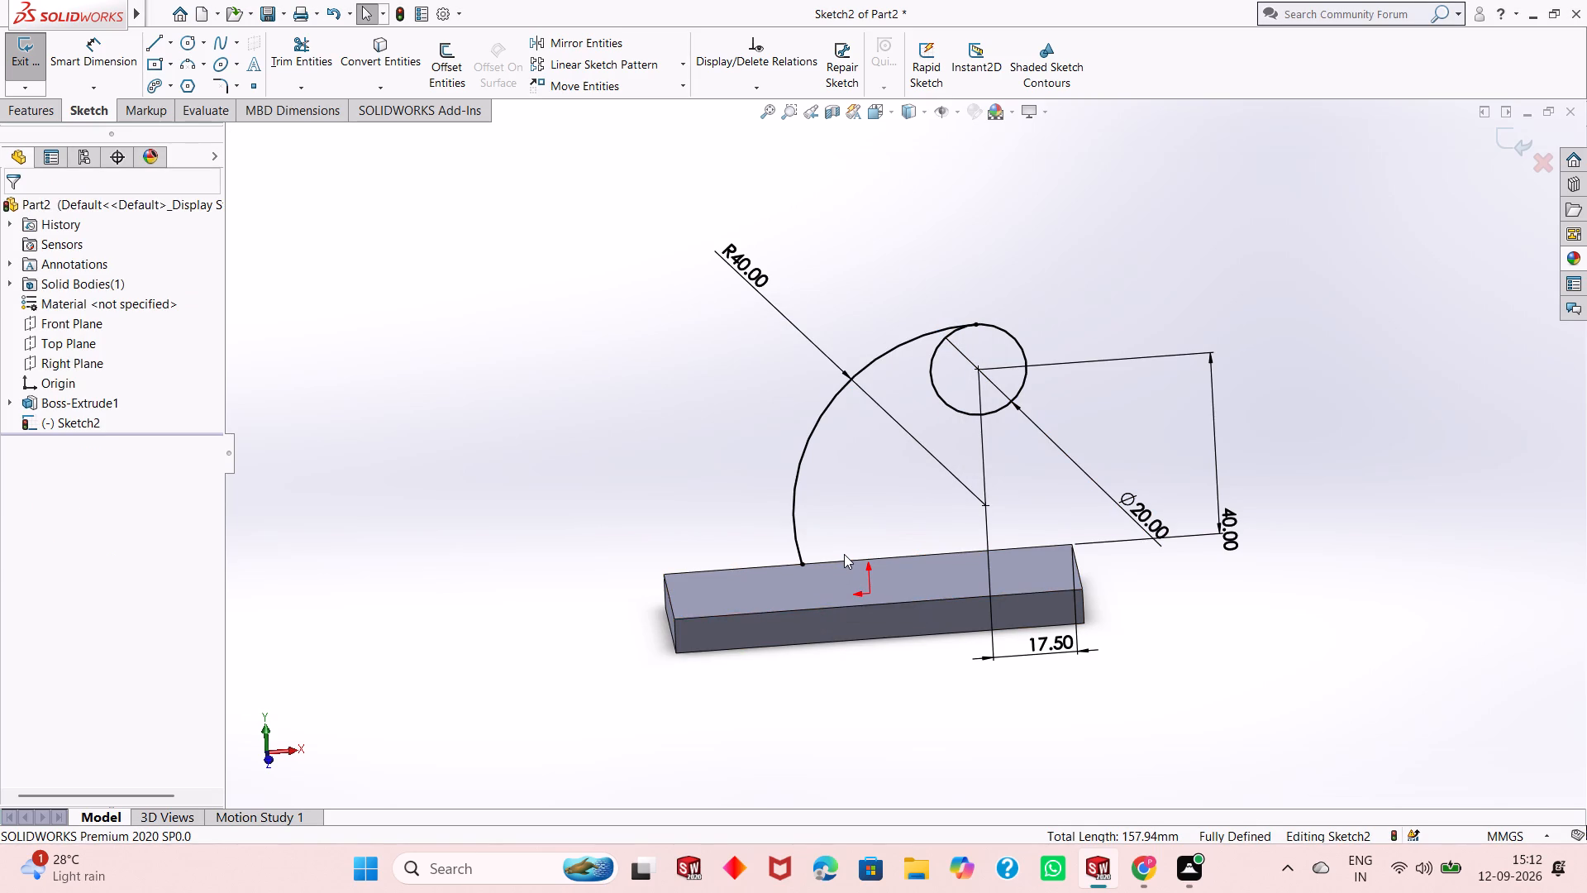
Sketch a sloping line about 34 mm long from the base plate's upper corner farthest from the circle, crossing the 40 mm radius arc.
{"action": "scroll", "coordinate": [844, 554], "scroll_direction": "up", "scroll_amount": 1}
{"action": "scroll", "coordinate": [844, 554], "scroll_direction": "down", "scroll_amount": 2}
{"action": "middle_click_drag", "start_coordinate": [837, 525], "coordinate": [844, 601]}
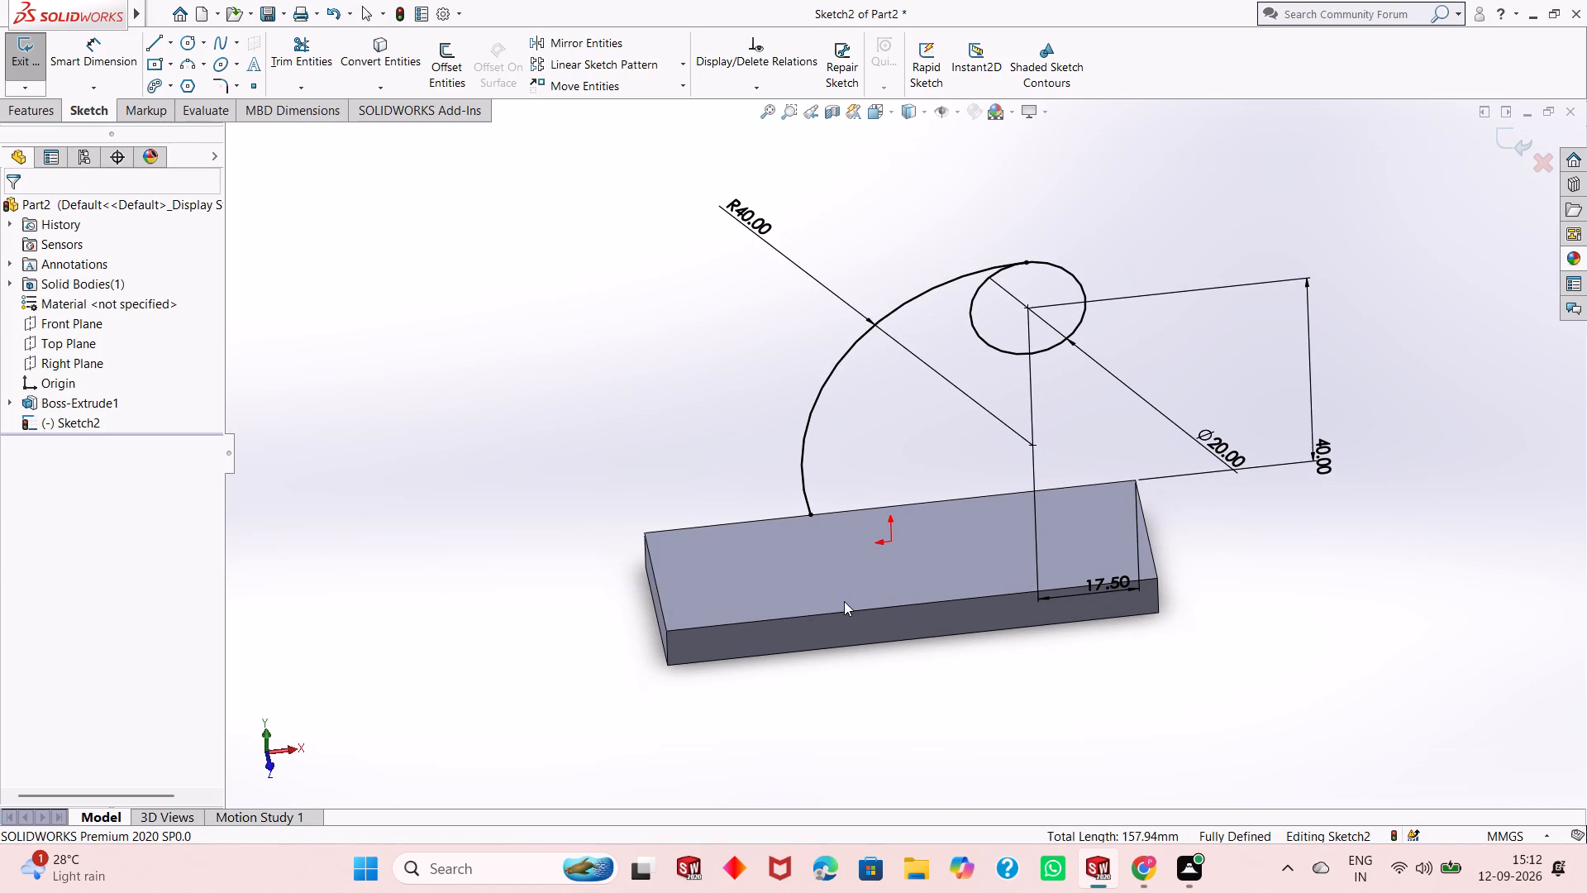
{"action": "middle_click_drag", "start_coordinate": [880, 552], "coordinate": [870, 472]}
{"action": "scroll", "coordinate": [870, 471], "scroll_direction": "down", "scroll_amount": 1}
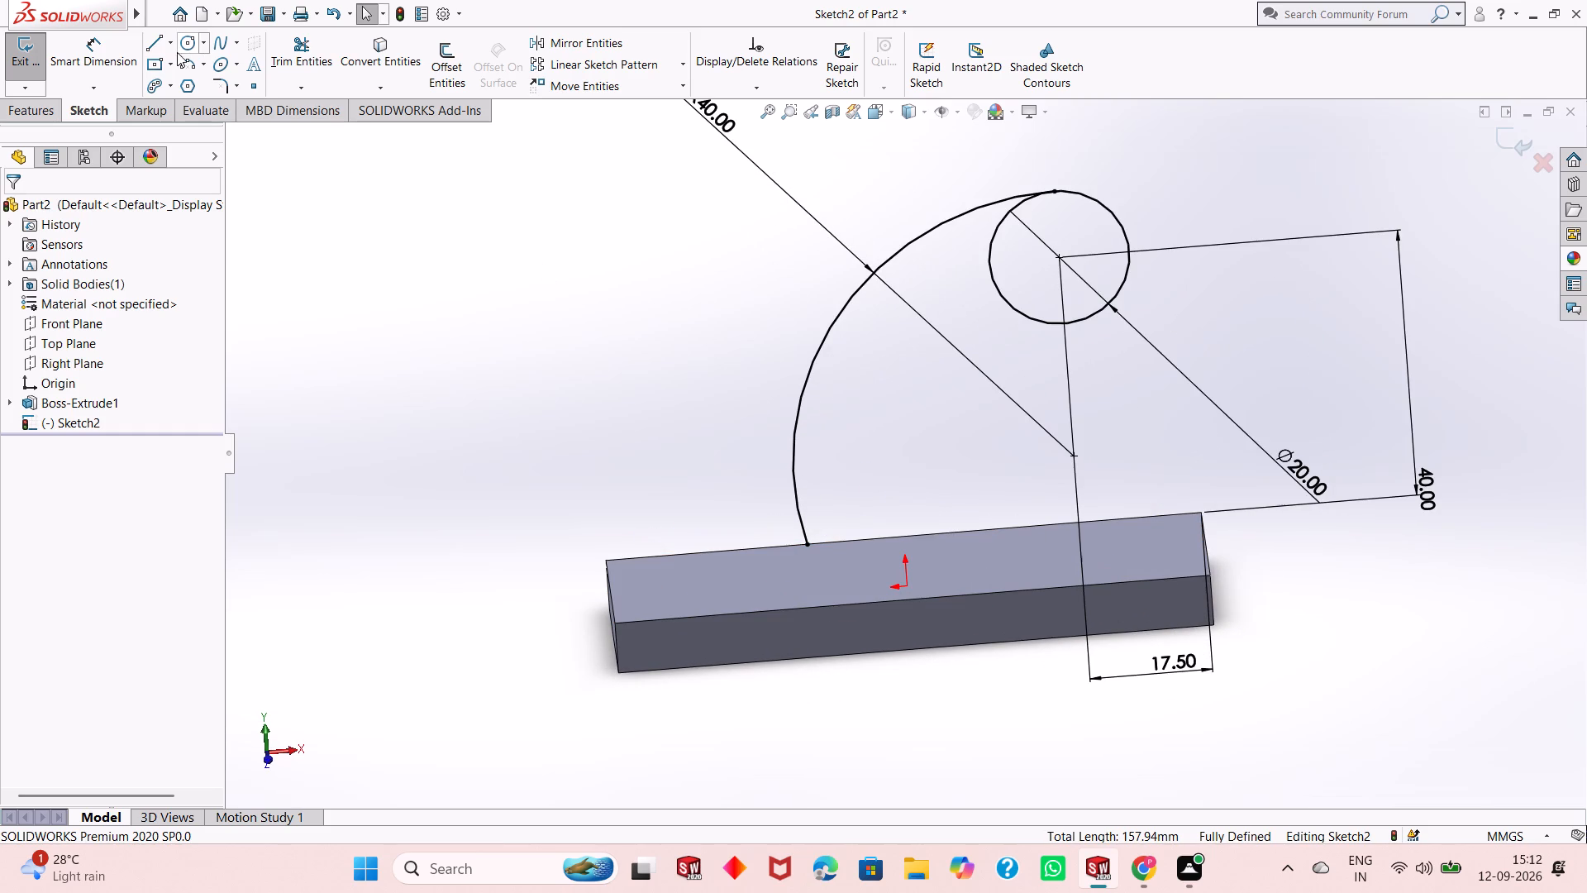
{"action": "left_click", "coordinate": [160, 43]}
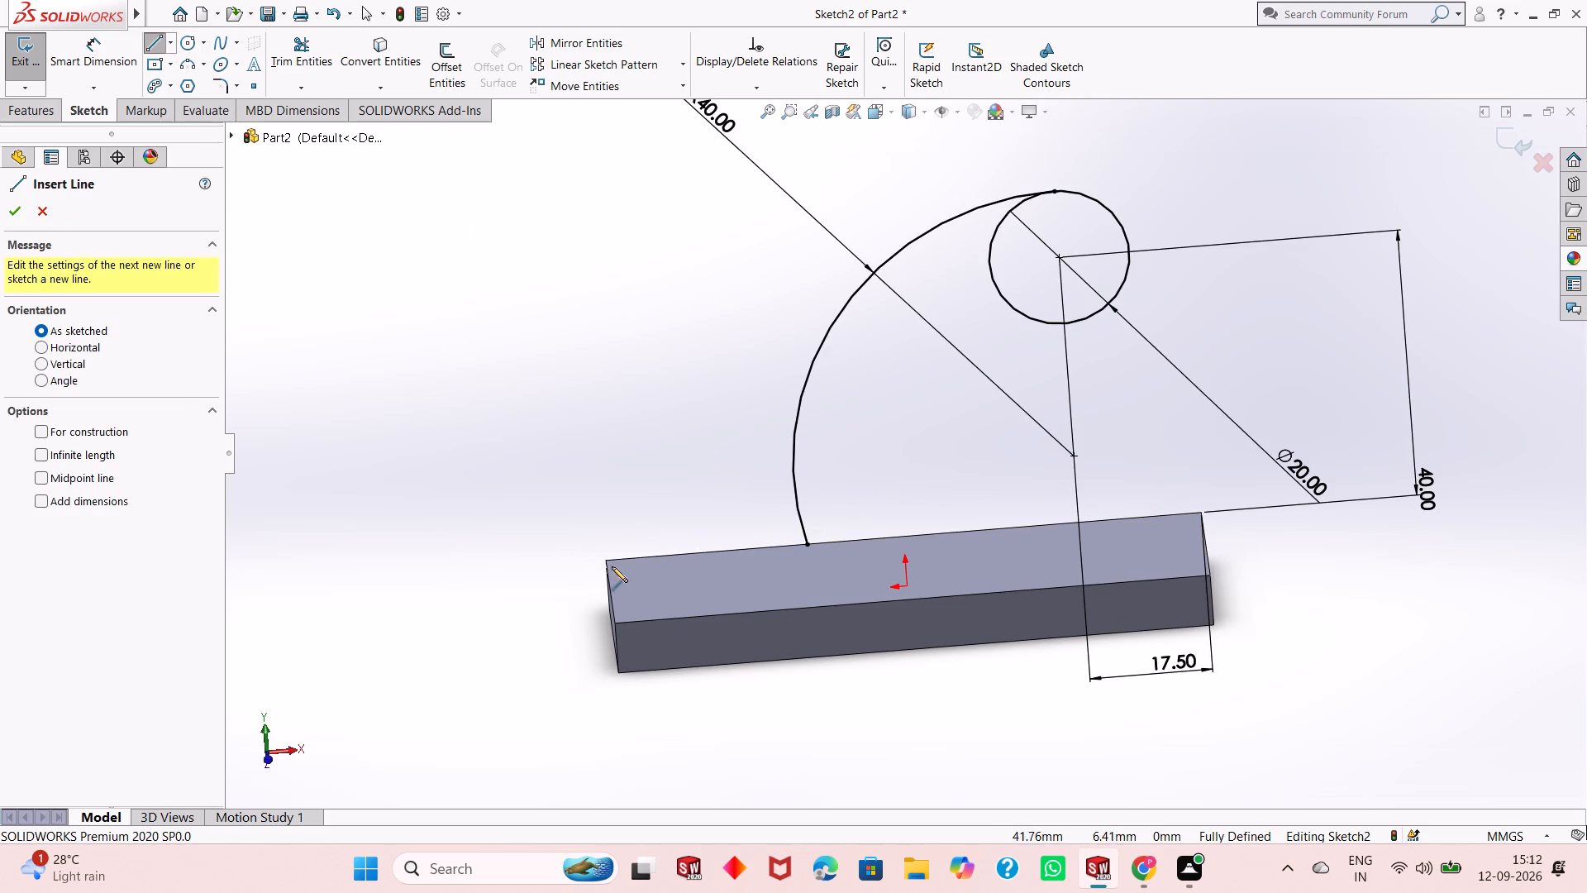
{"action": "left_click", "coordinate": [604, 559]}
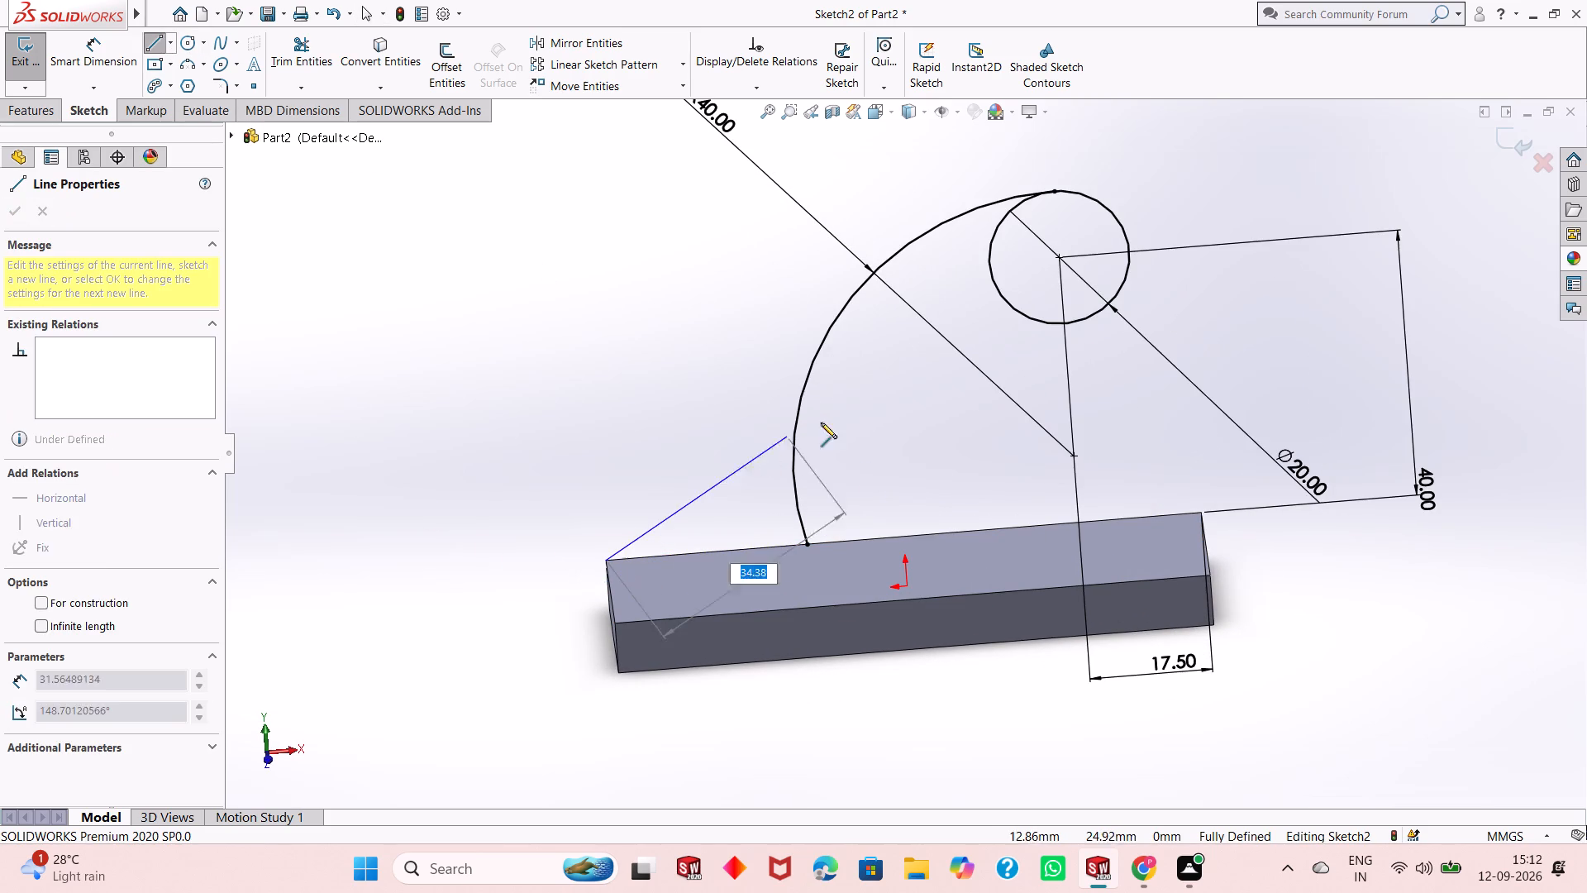
{"action": "left_click", "coordinate": [826, 445]}
{"action": "key", "text": "Escape"}
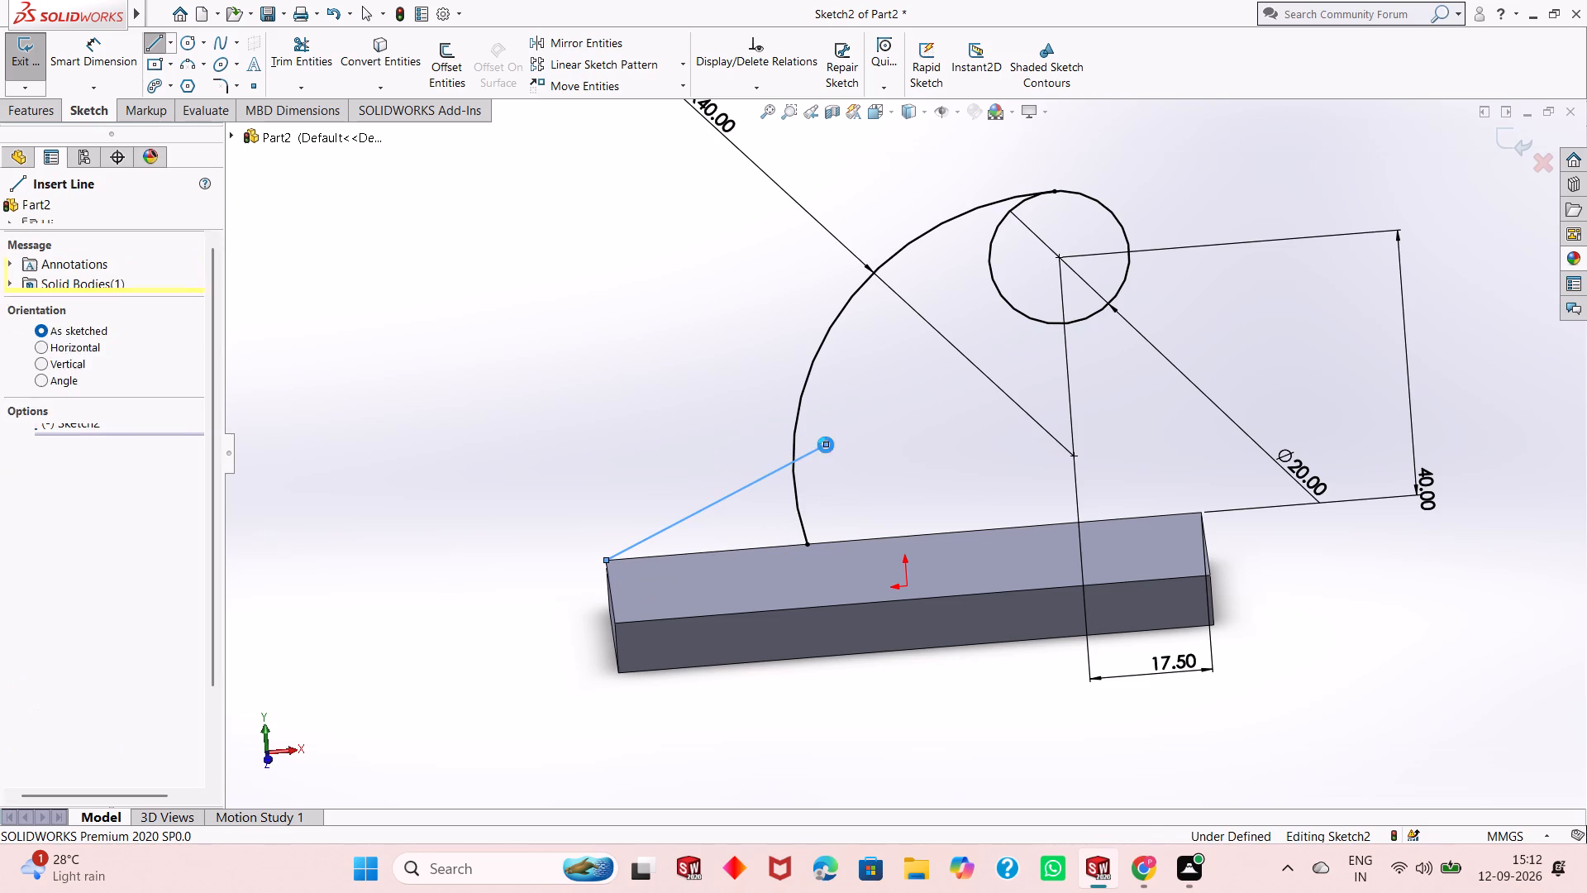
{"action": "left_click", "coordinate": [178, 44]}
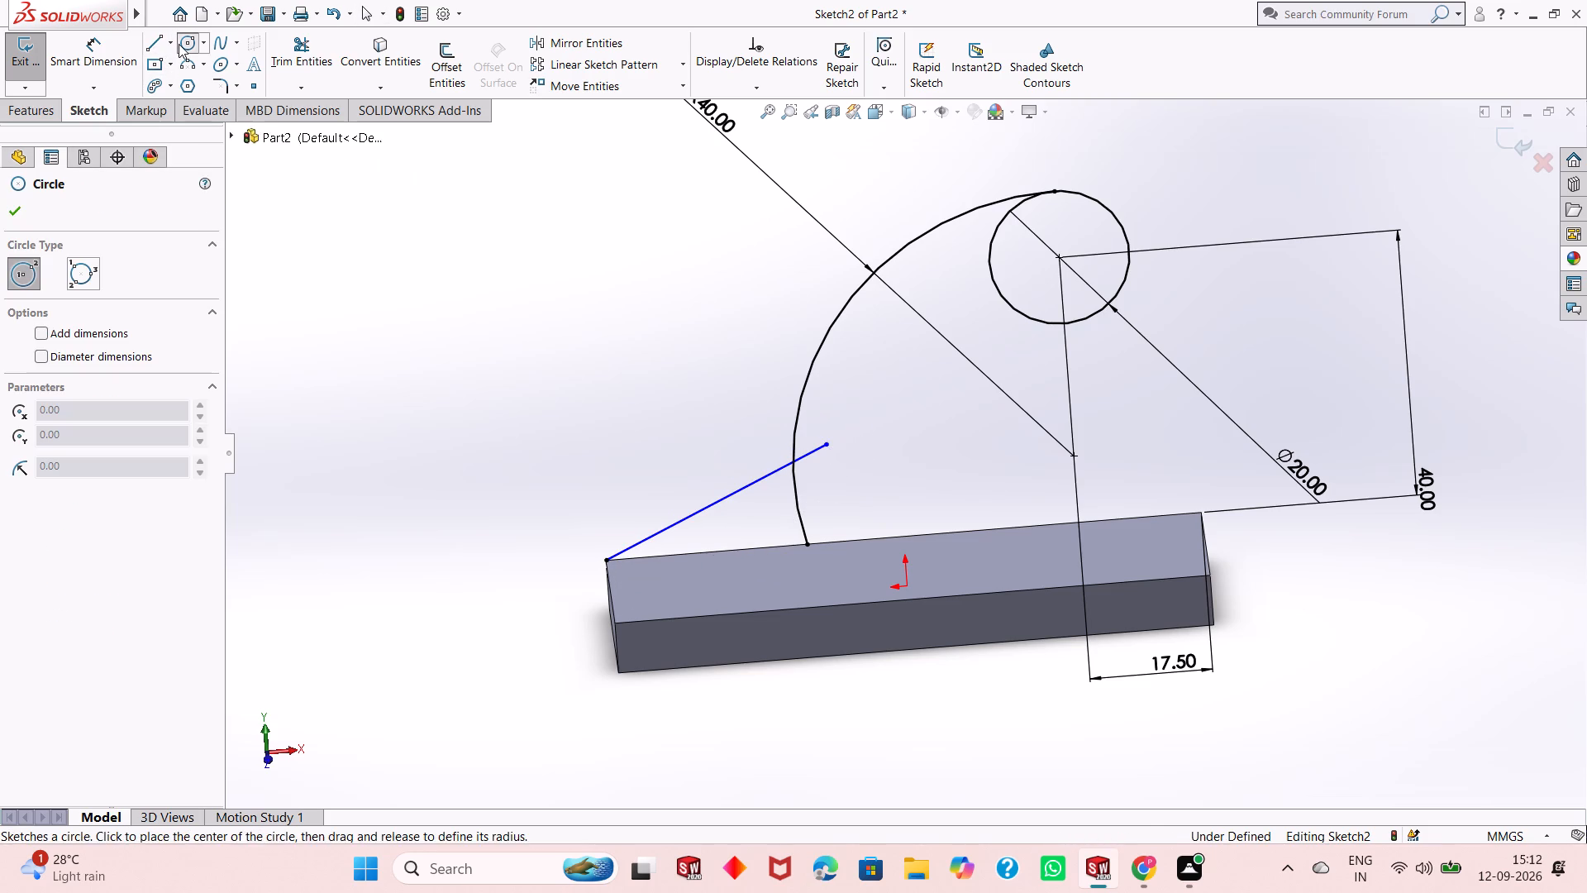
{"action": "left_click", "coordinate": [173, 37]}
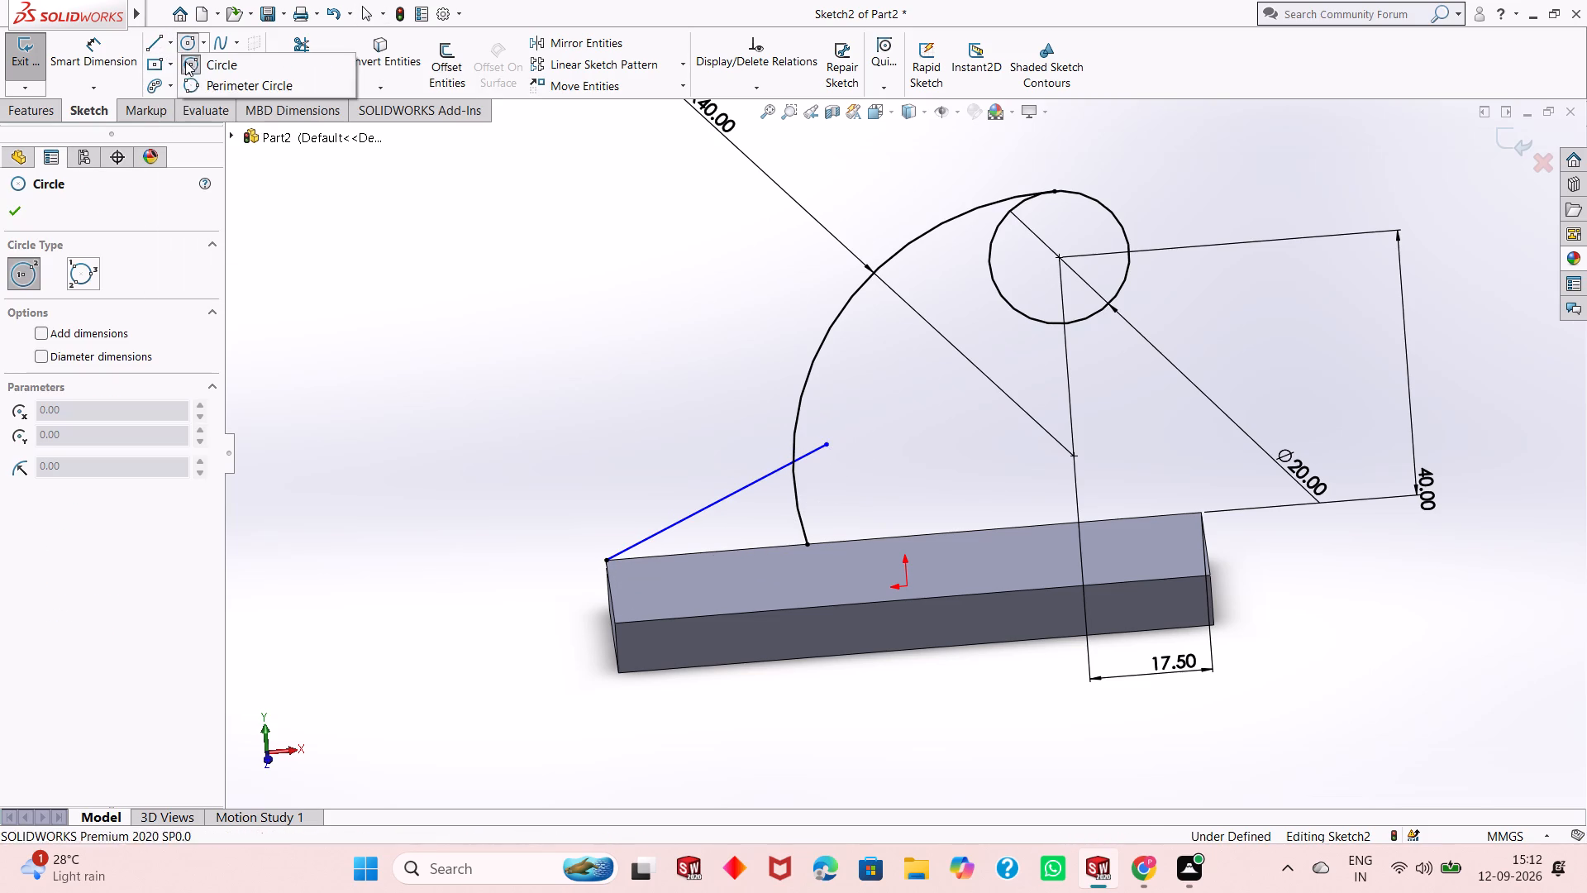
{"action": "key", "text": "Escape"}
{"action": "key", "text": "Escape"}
Dimension the angle between the sloping line and the base plate's upper edge as 15°.
{"action": "left_click", "coordinate": [126, 54]}
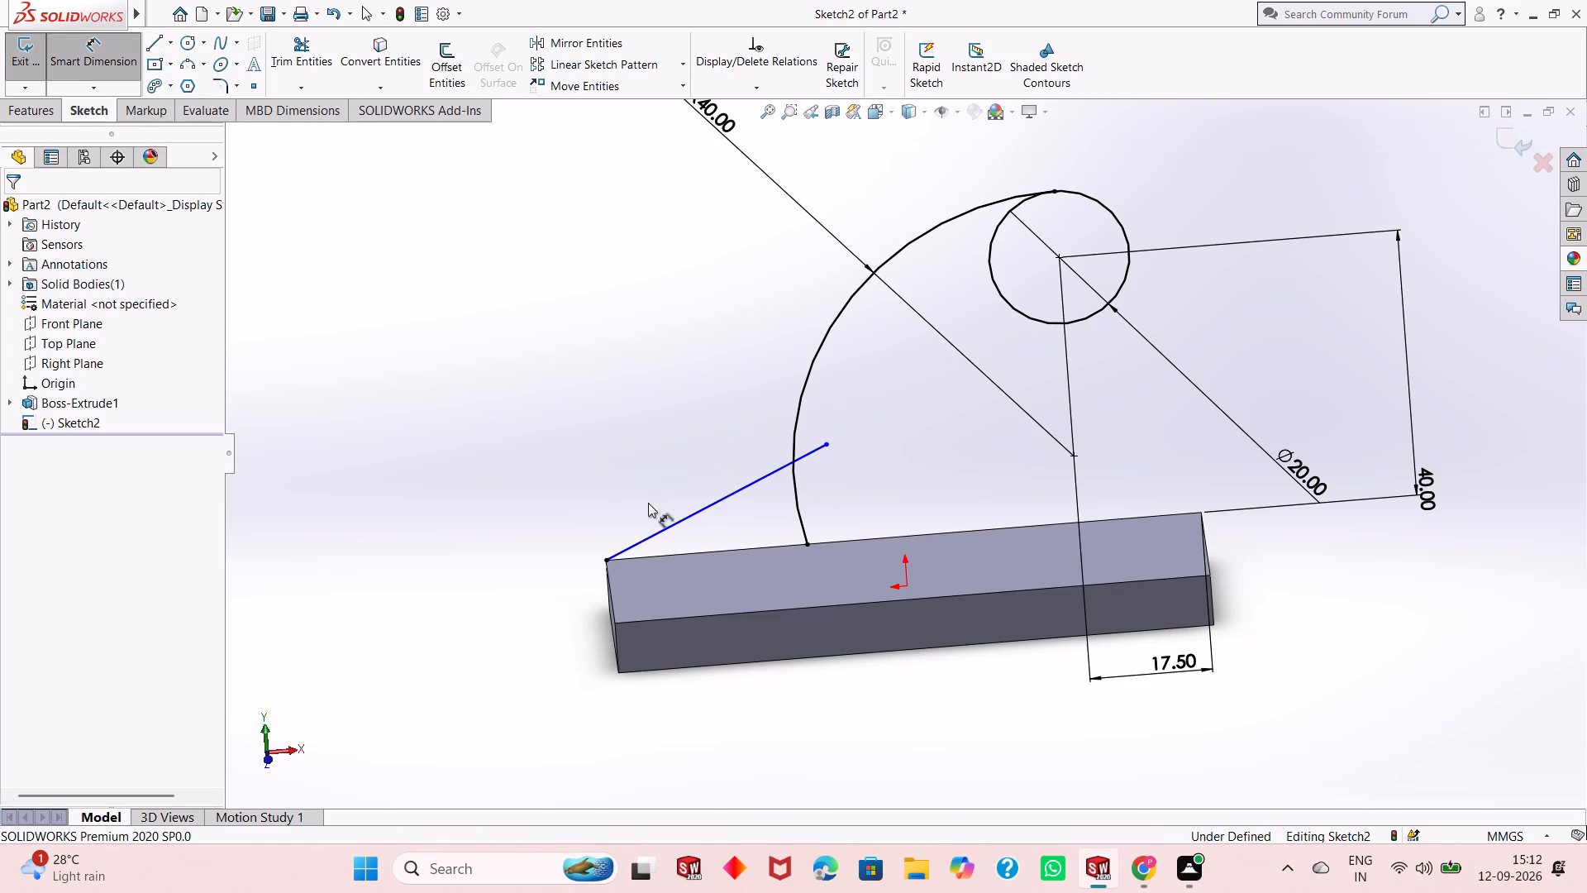
{"action": "left_click", "coordinate": [691, 516]}
{"action": "left_click", "coordinate": [698, 551]}
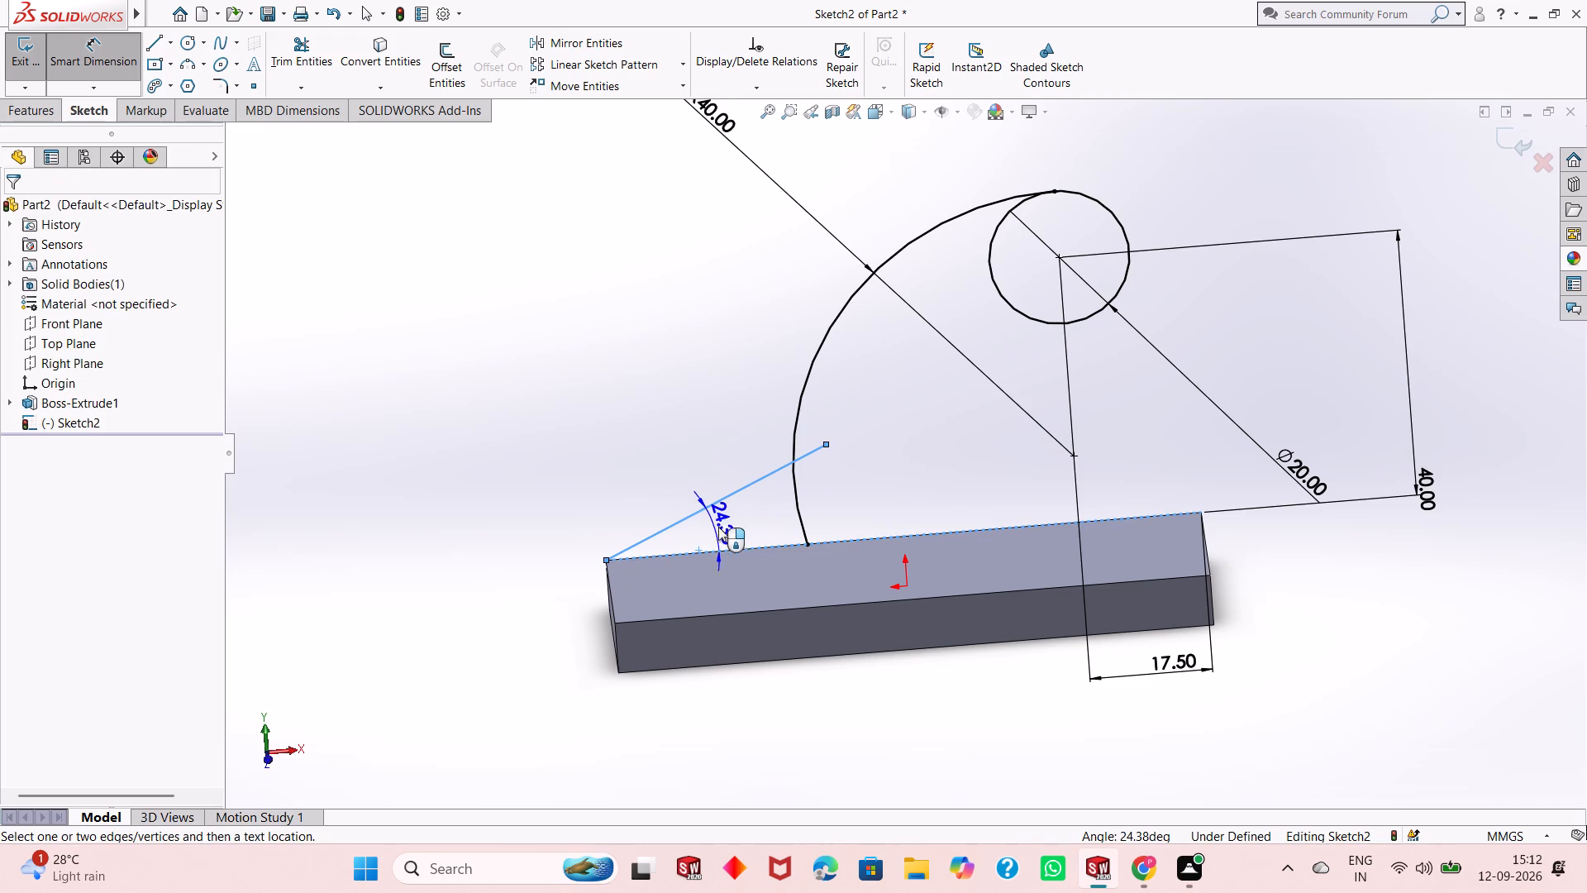
{"action": "left_click", "coordinate": [727, 523]}
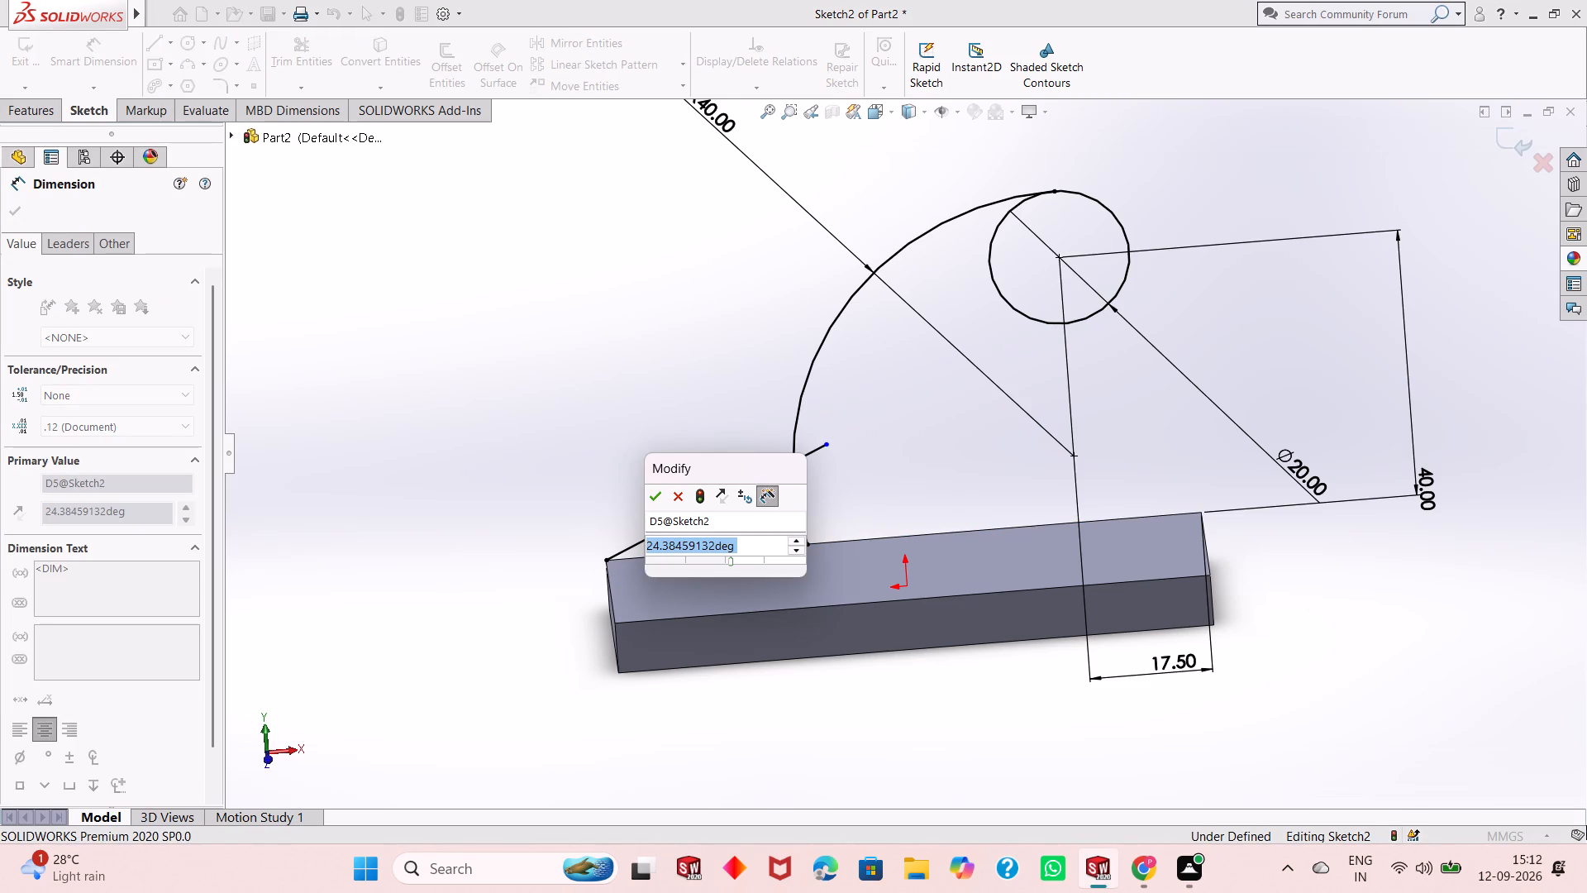
{"action": "type", "text": "15"}
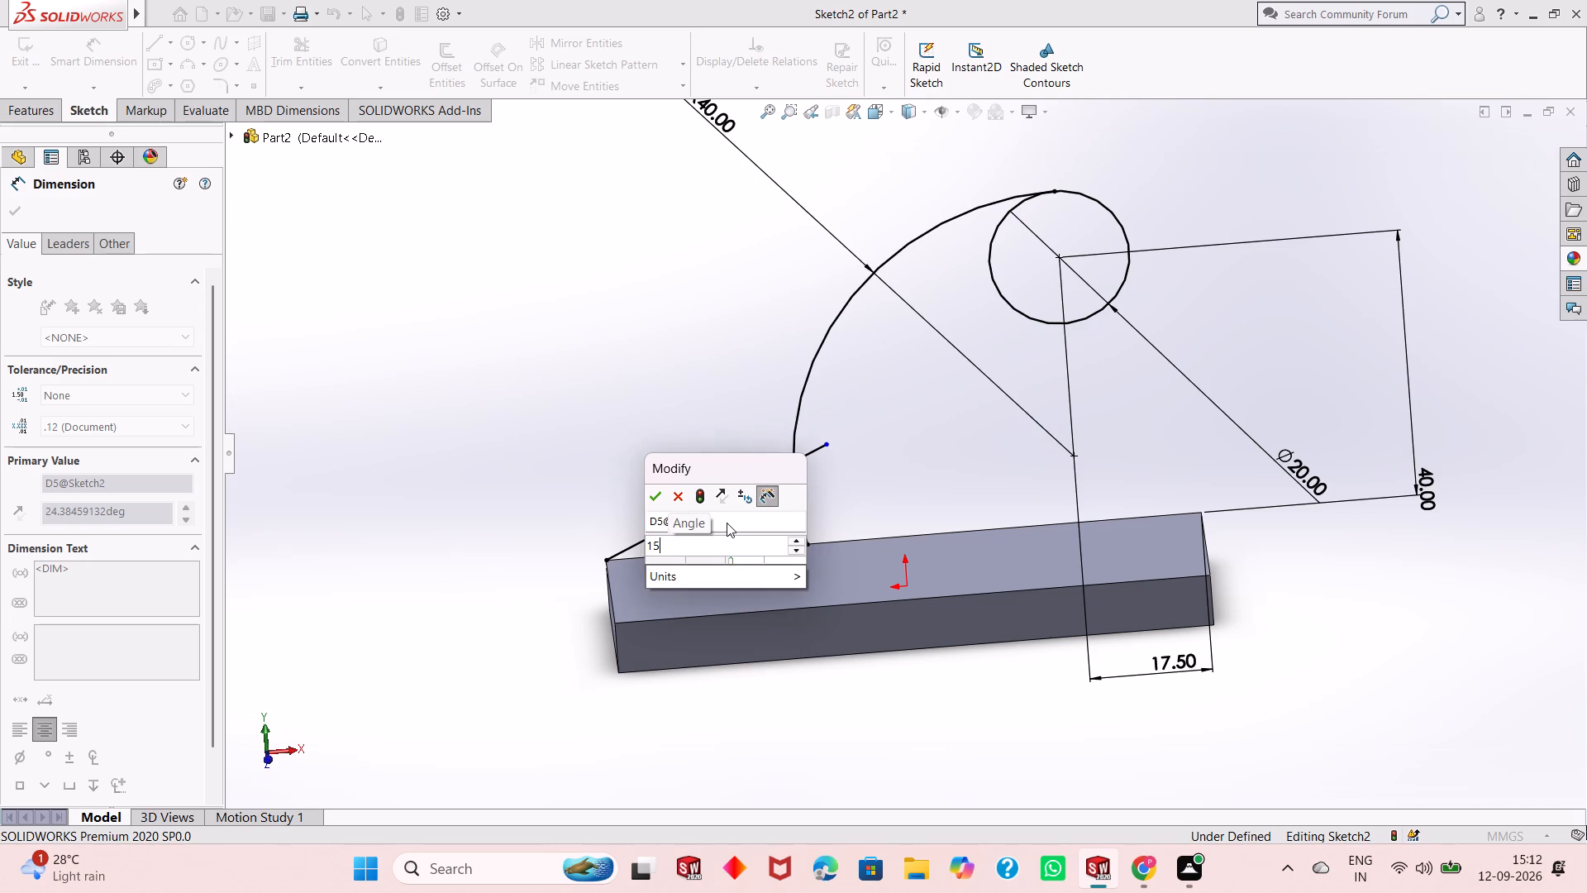
{"action": "key", "text": "Return"}
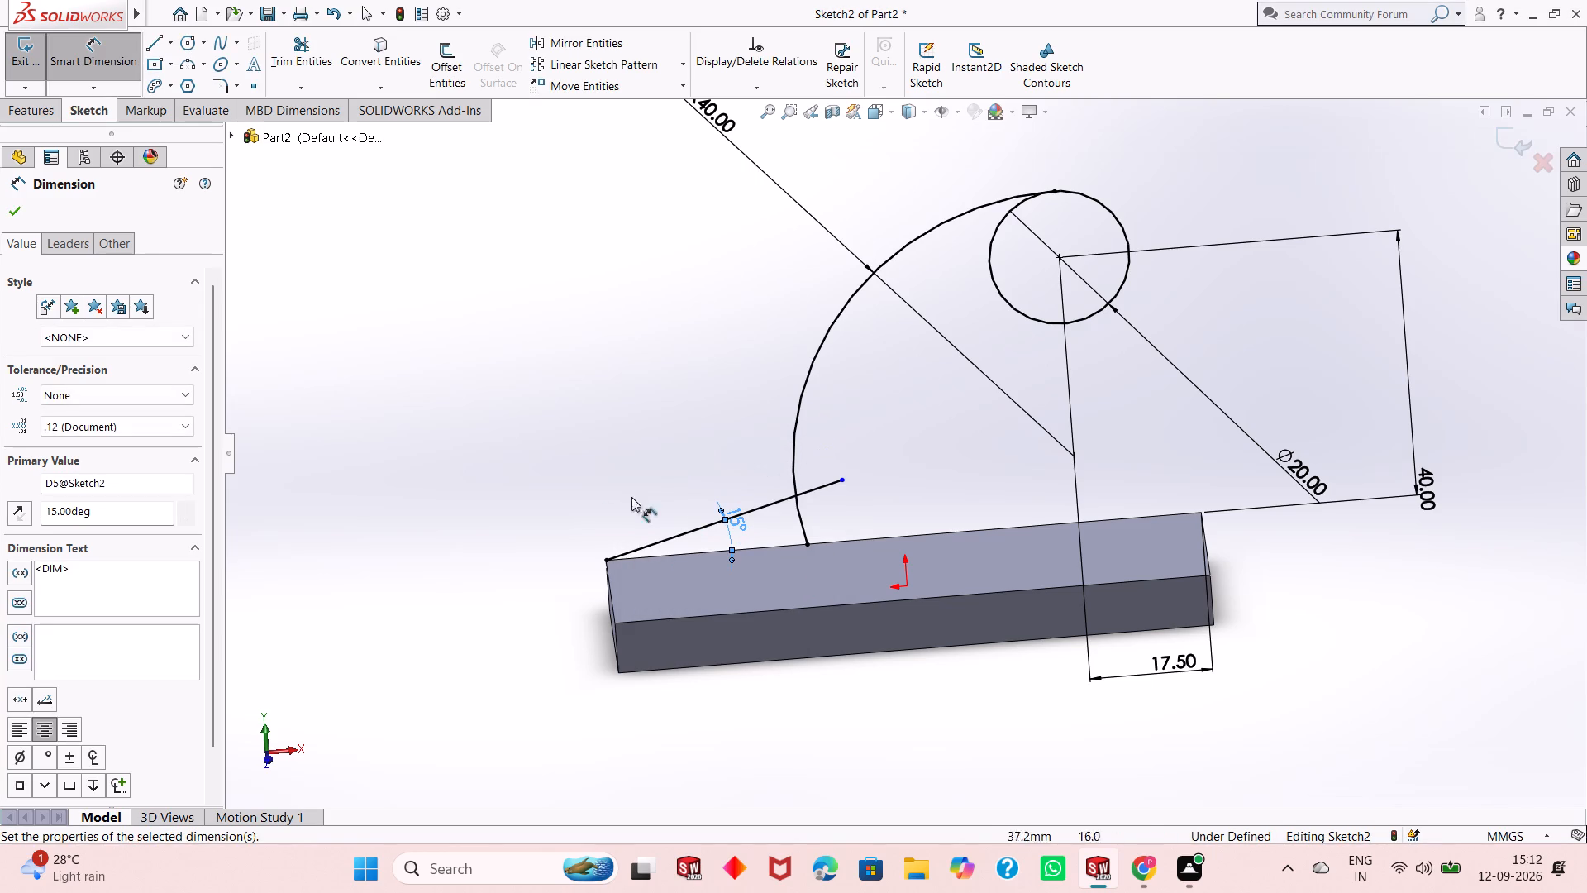
{"action": "right_click", "coordinate": [549, 454]}
{"action": "left_click", "coordinate": [595, 513]}
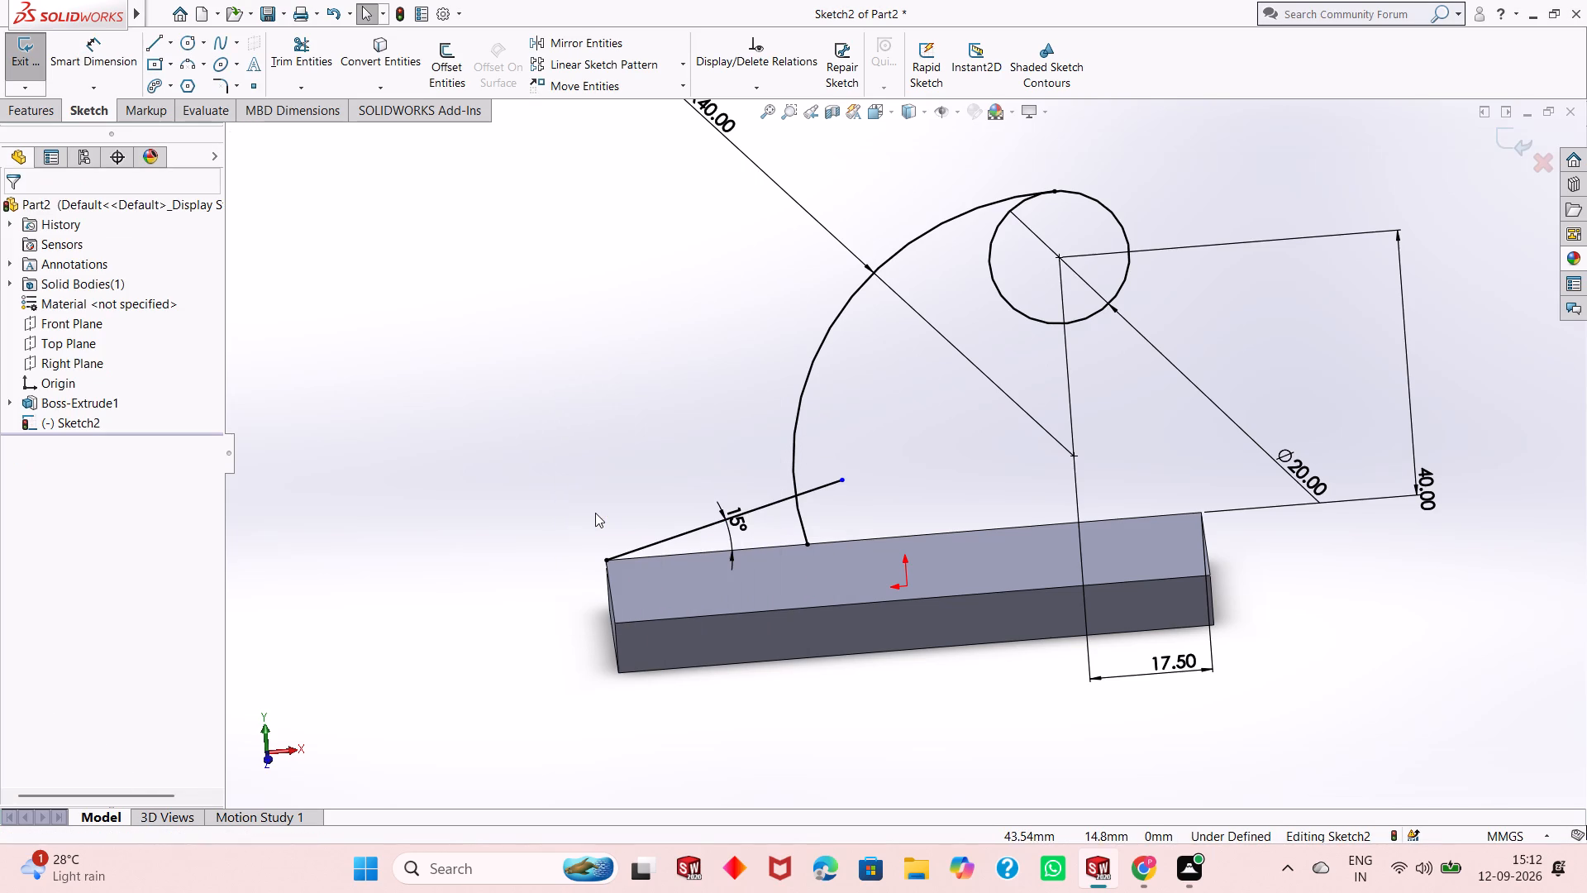
Trim the sloping line's end beyond the arc and the arc's lower end below the line so they meet at a corner.
{"action": "left_click", "coordinate": [307, 50]}
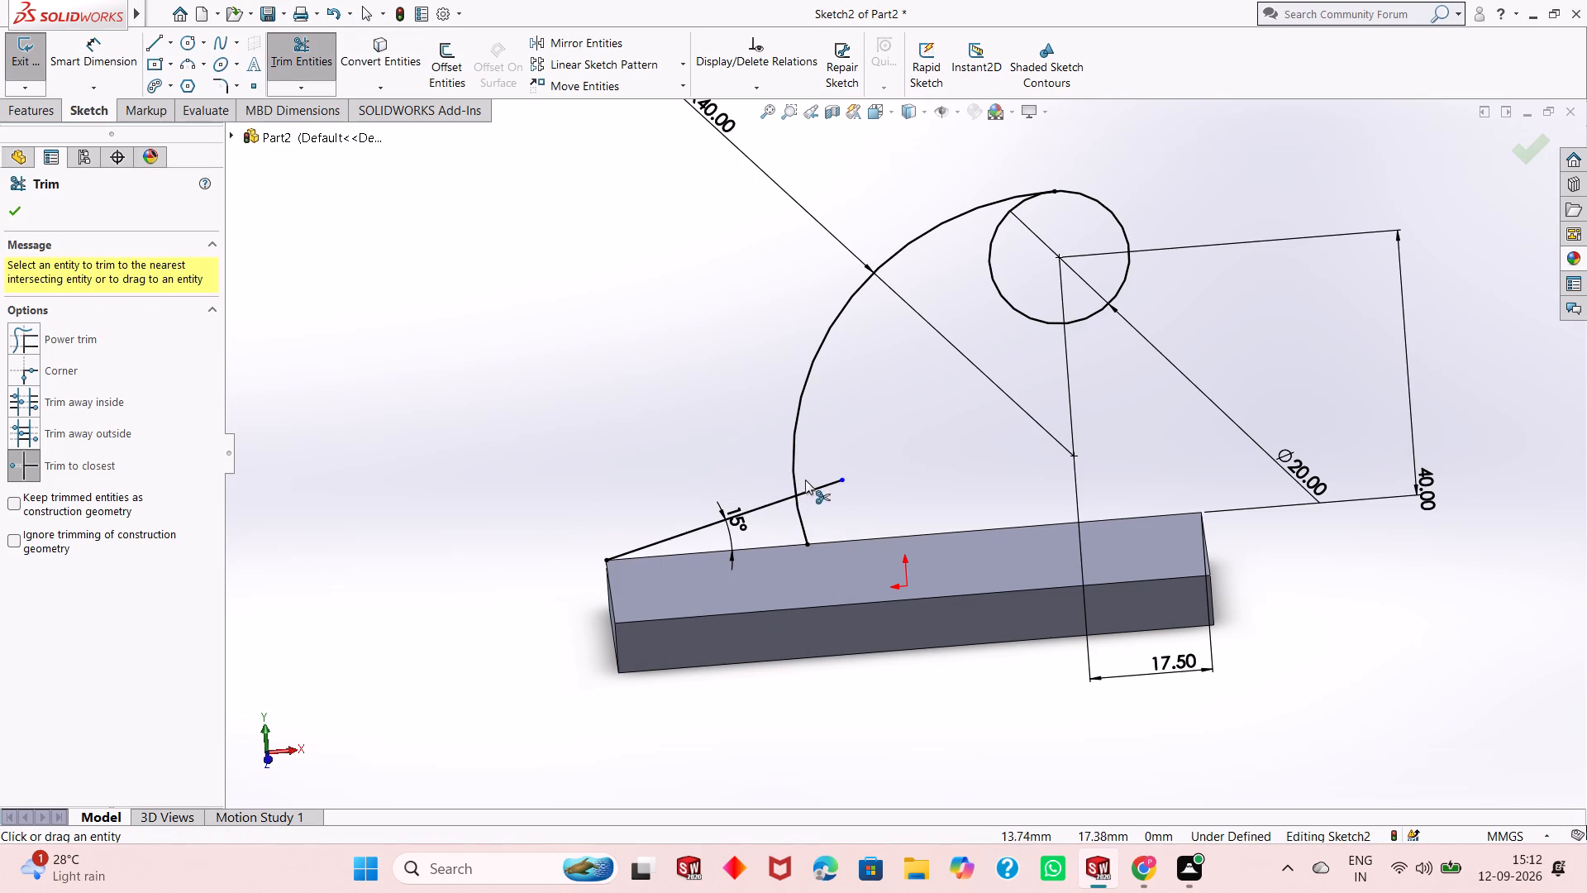
{"action": "left_click", "coordinate": [820, 485]}
{"action": "left_click", "coordinate": [798, 518]}
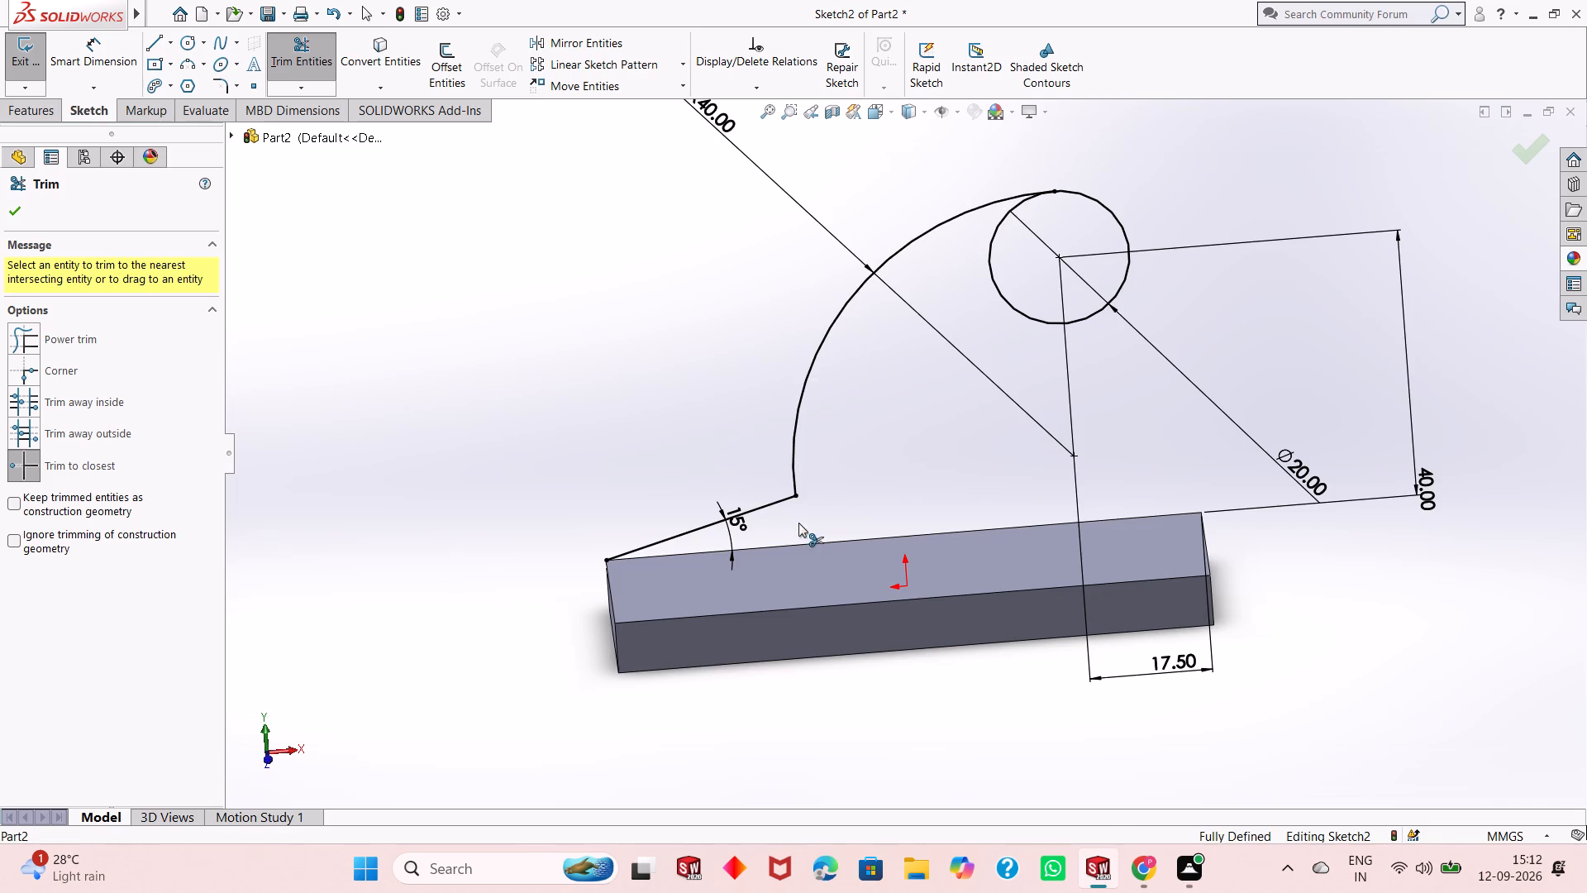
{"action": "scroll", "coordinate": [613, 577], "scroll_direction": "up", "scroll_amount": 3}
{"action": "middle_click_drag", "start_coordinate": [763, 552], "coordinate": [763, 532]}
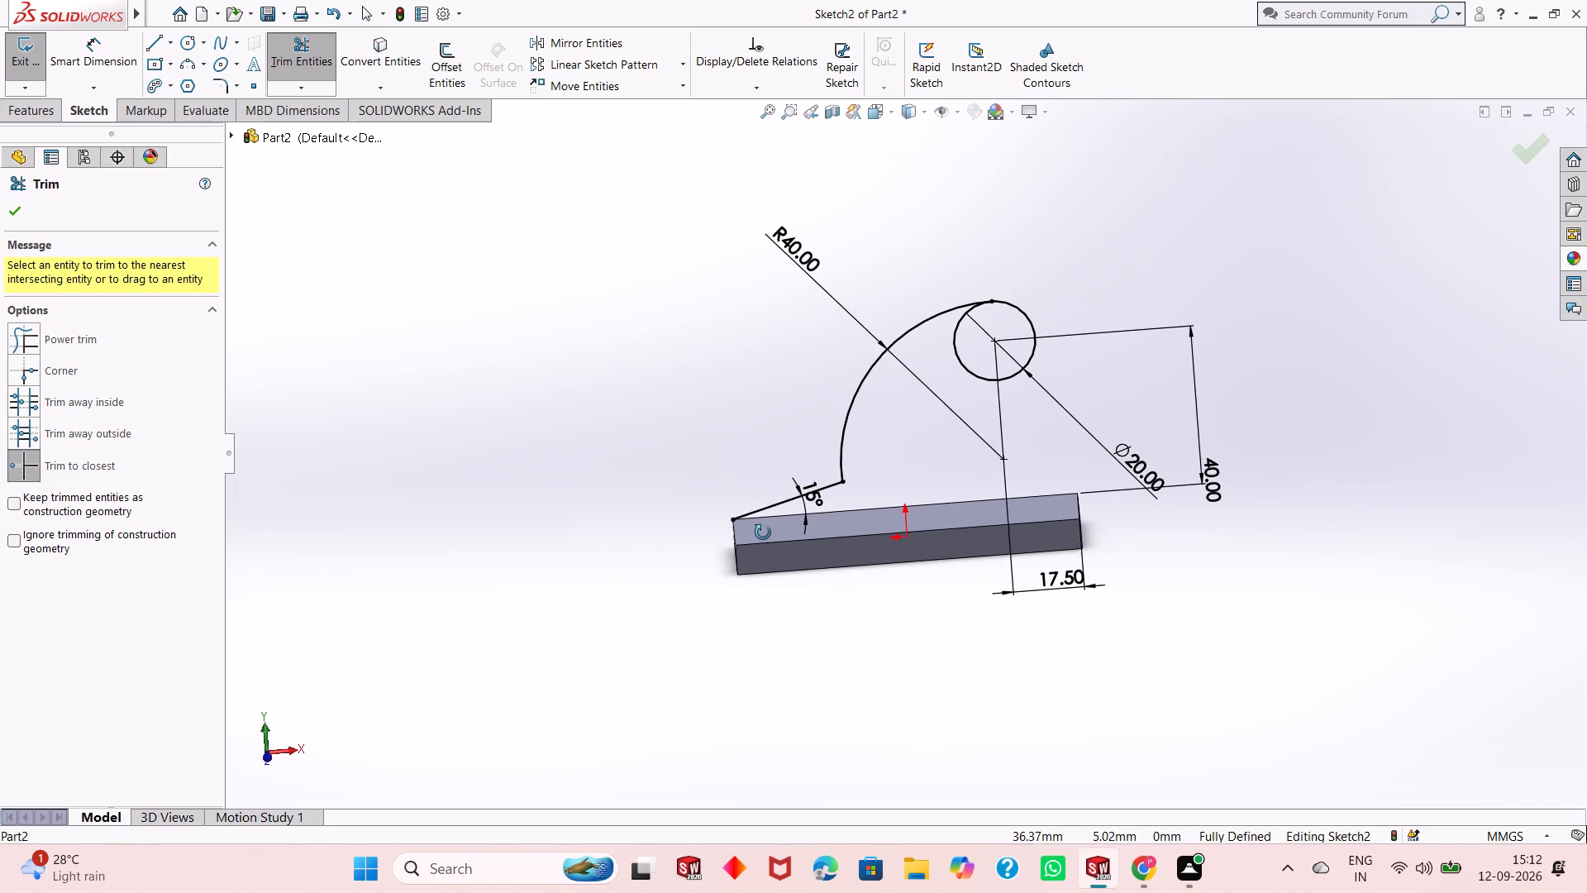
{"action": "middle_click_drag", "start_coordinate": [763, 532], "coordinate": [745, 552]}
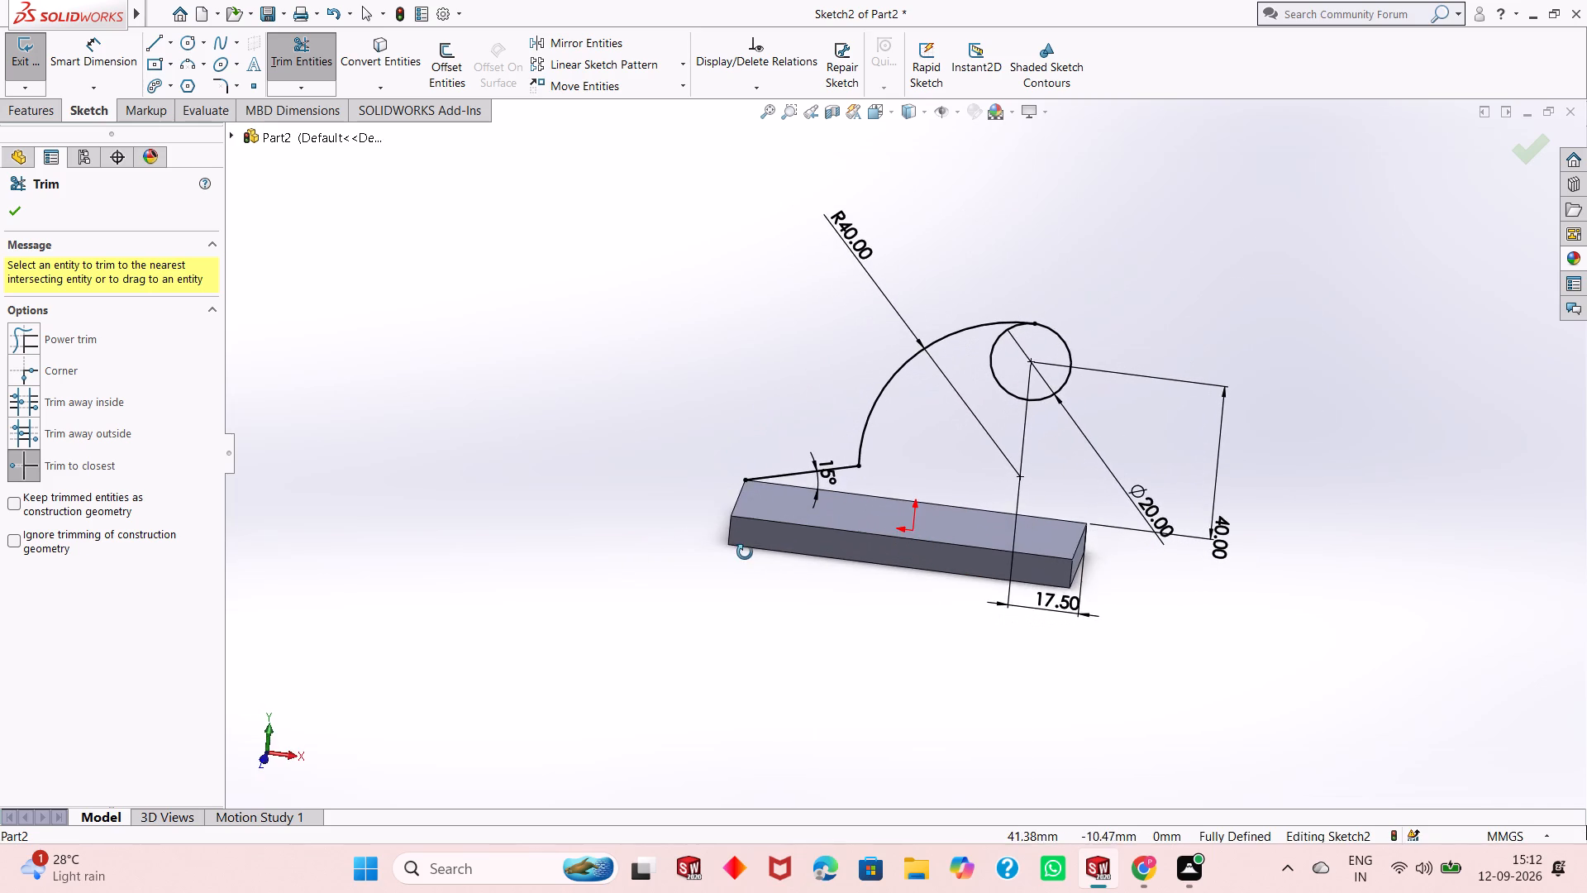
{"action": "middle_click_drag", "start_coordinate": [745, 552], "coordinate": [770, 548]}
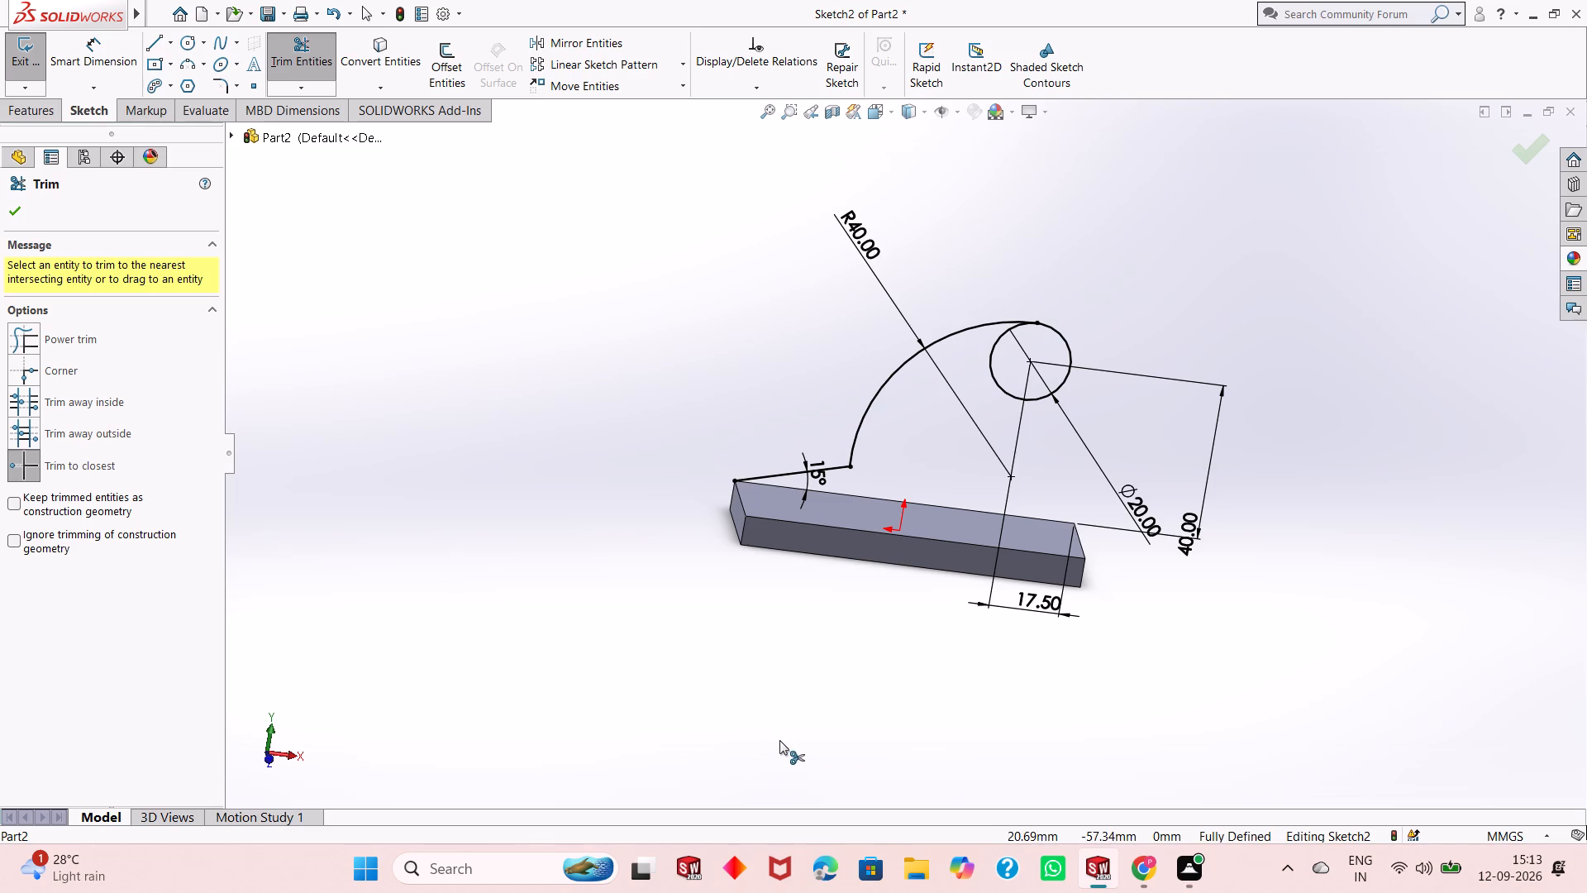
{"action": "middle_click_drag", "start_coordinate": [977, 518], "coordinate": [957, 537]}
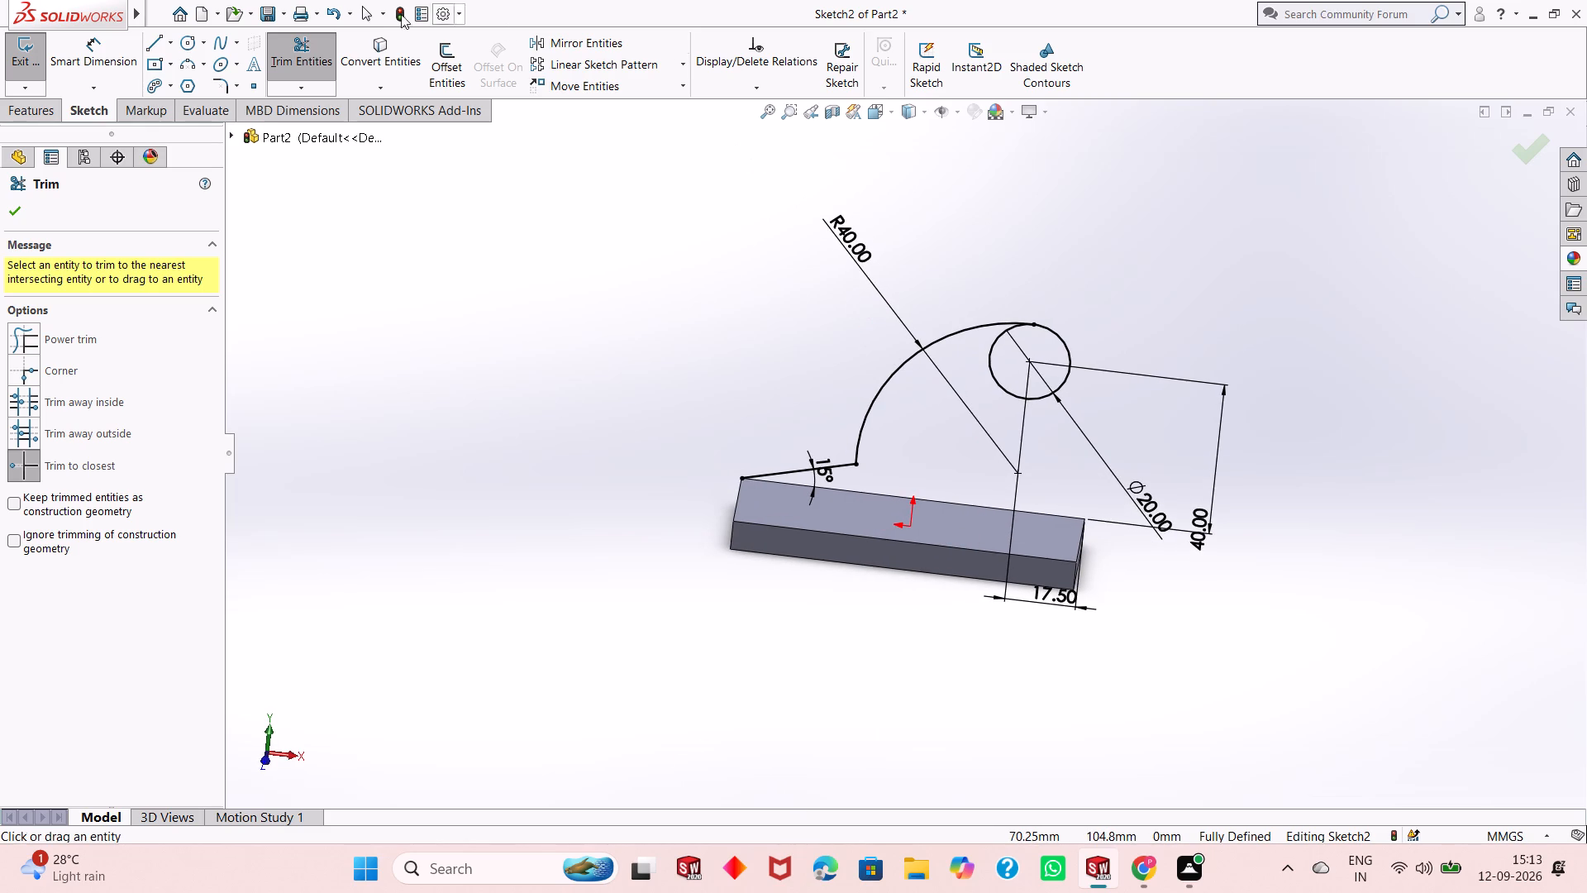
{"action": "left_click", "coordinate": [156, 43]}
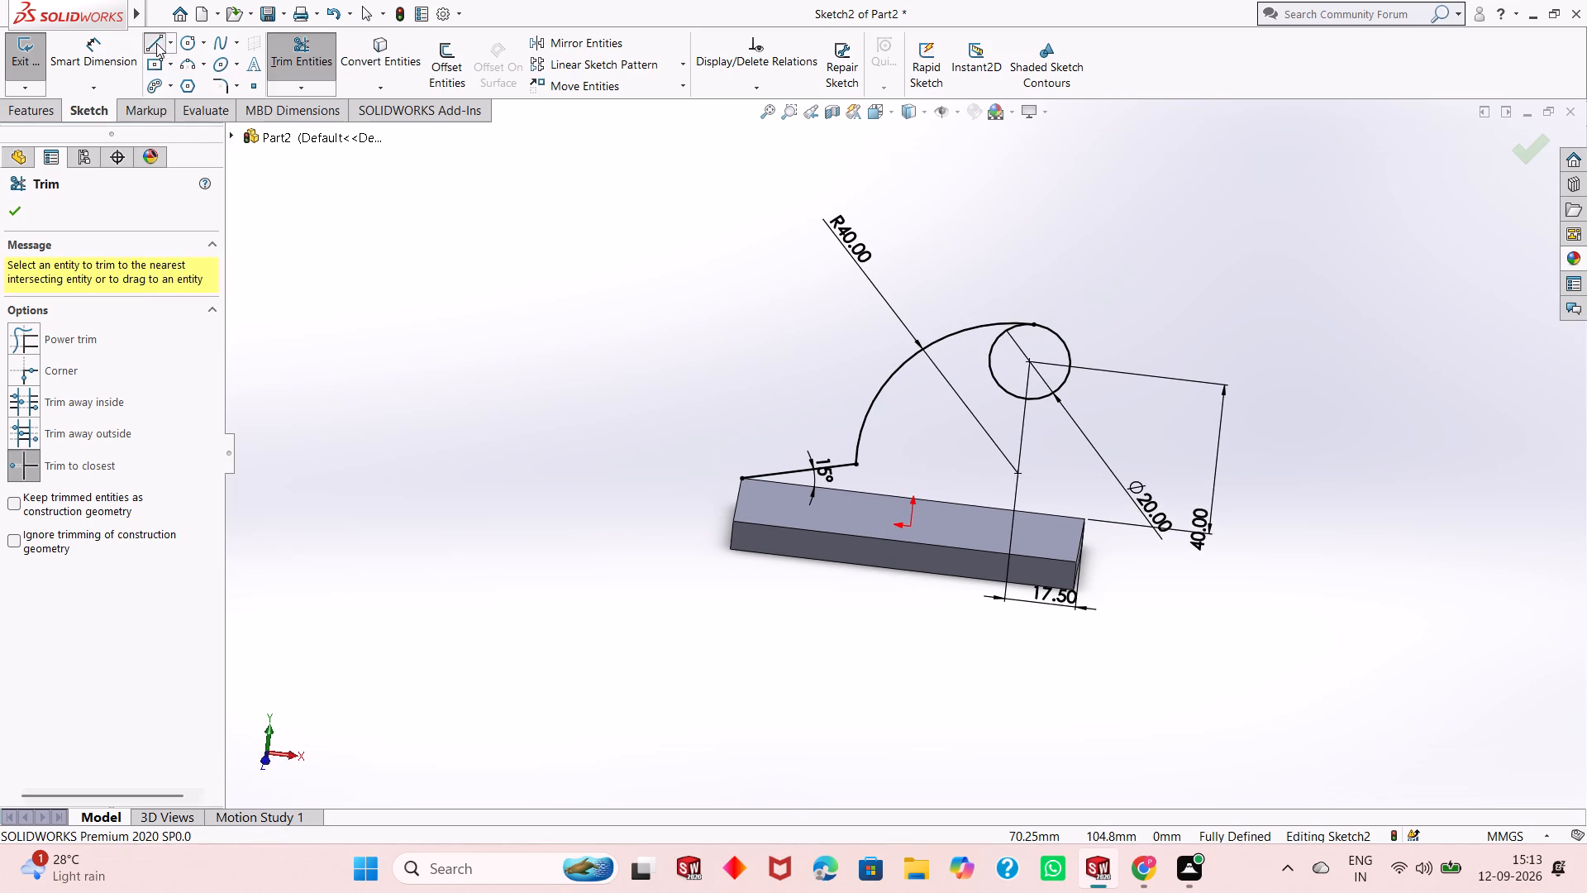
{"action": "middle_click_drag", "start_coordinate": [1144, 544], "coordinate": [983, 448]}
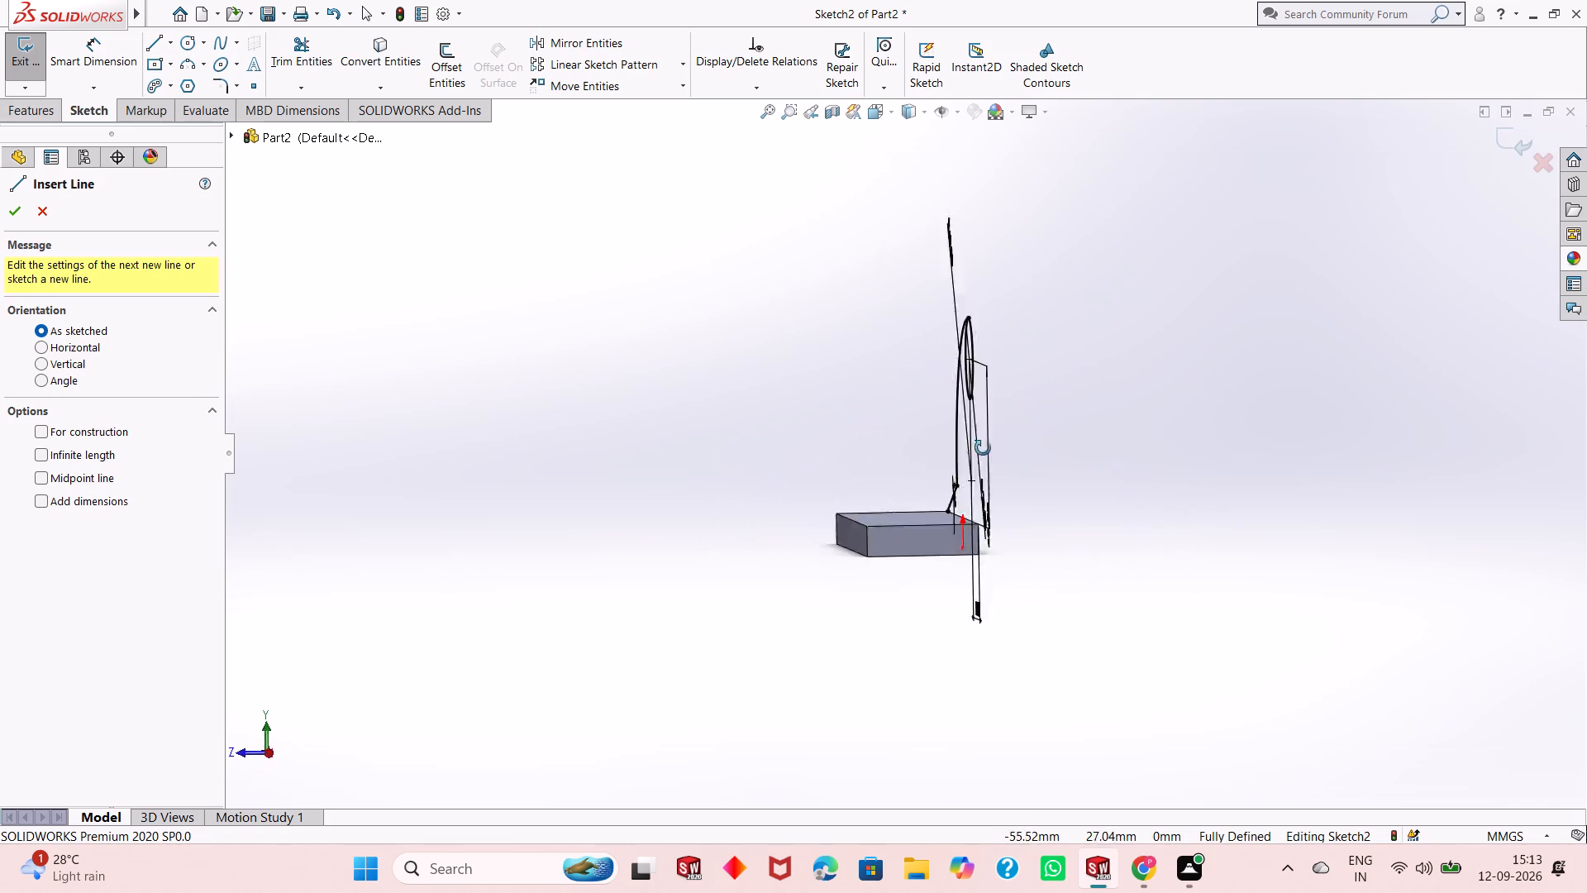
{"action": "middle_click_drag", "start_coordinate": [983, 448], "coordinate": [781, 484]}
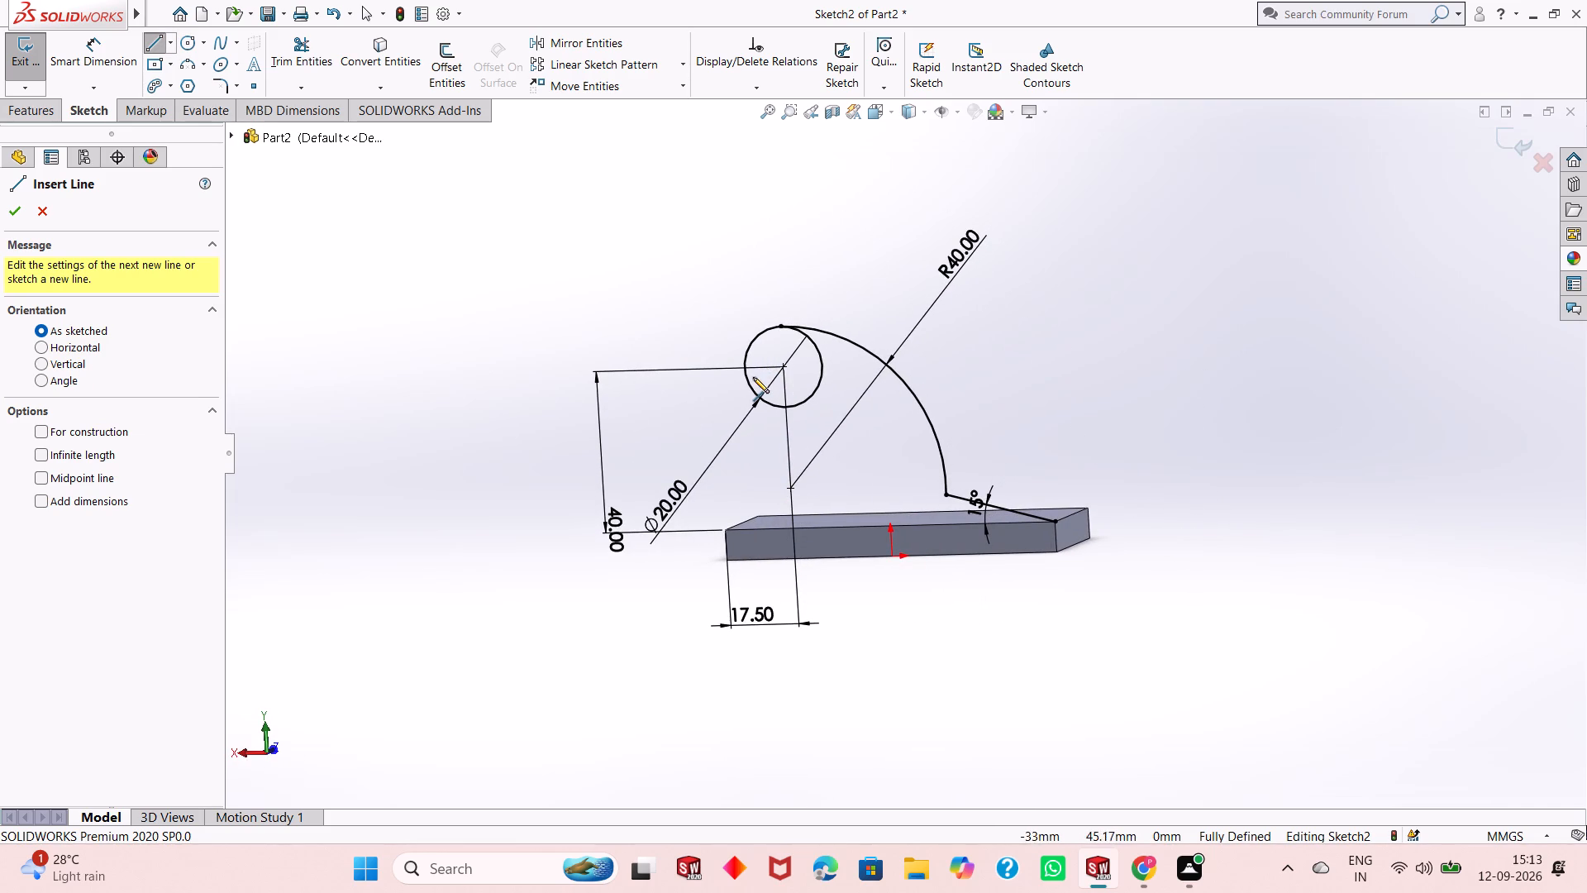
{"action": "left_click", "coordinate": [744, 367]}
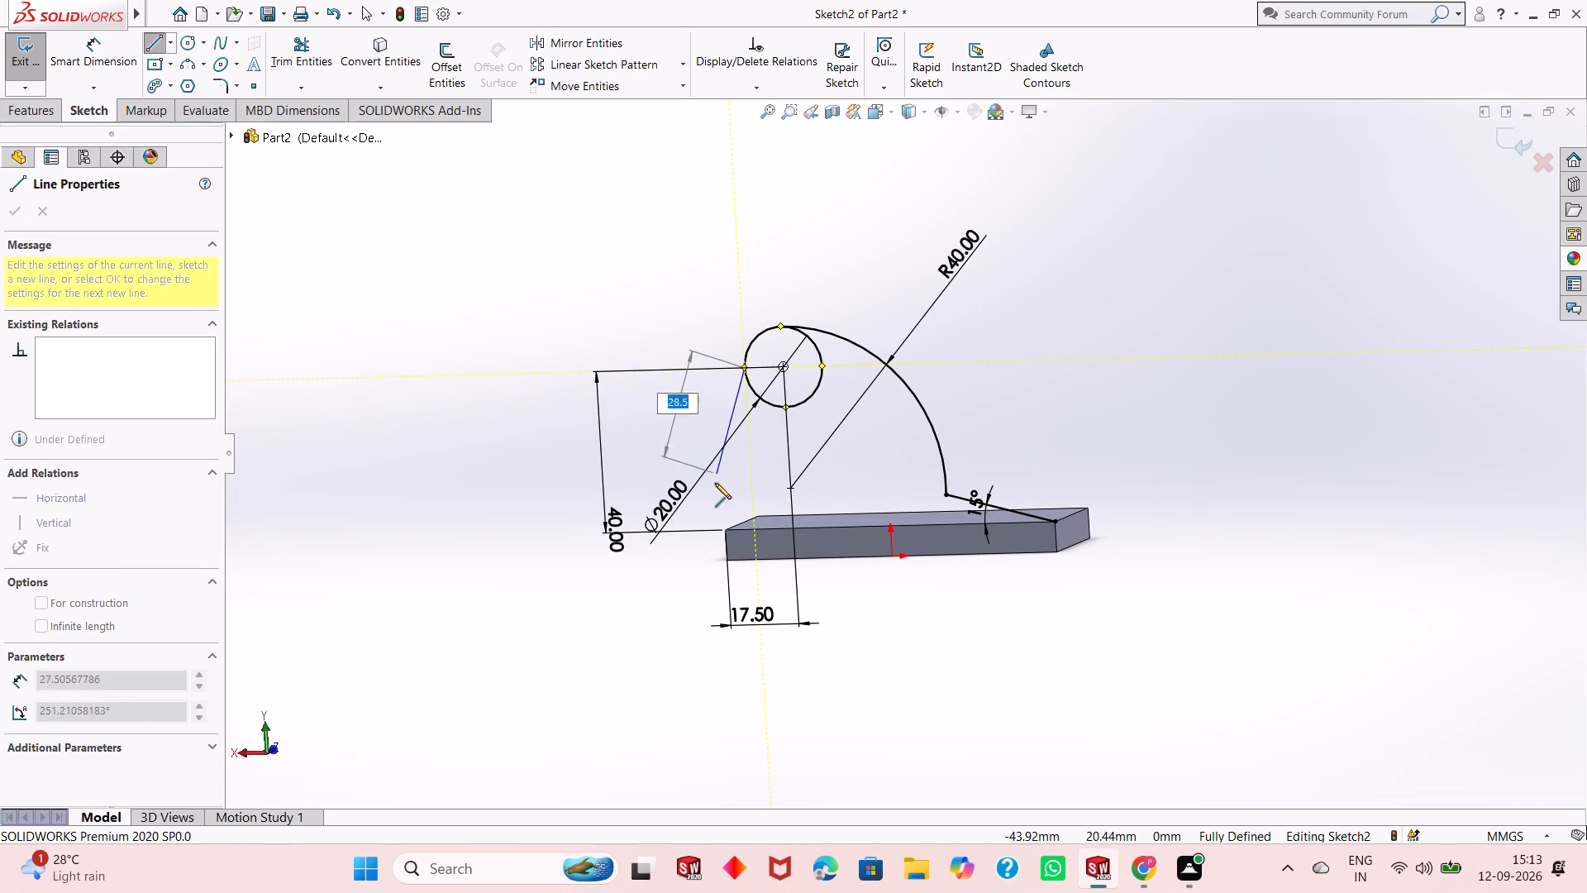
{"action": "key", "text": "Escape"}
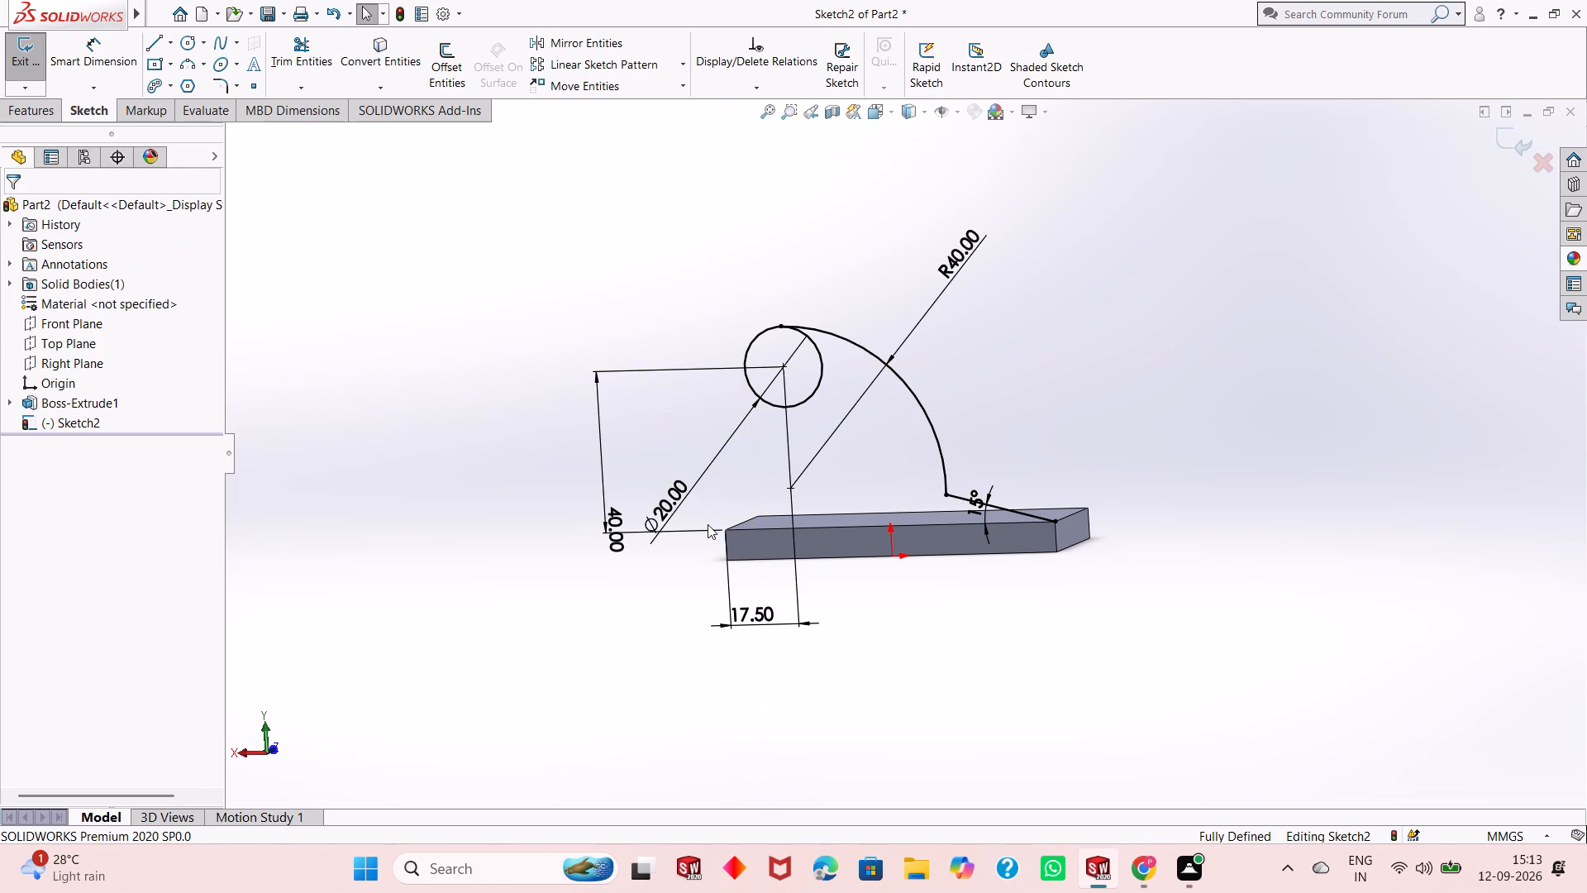
Sketch connected lines from the 20 mm circle's outer side to the base plate's nearest upper corner, about 42.5 mm, and 85 mm along its upper edge.
{"action": "key", "text": "ctrl+8"}
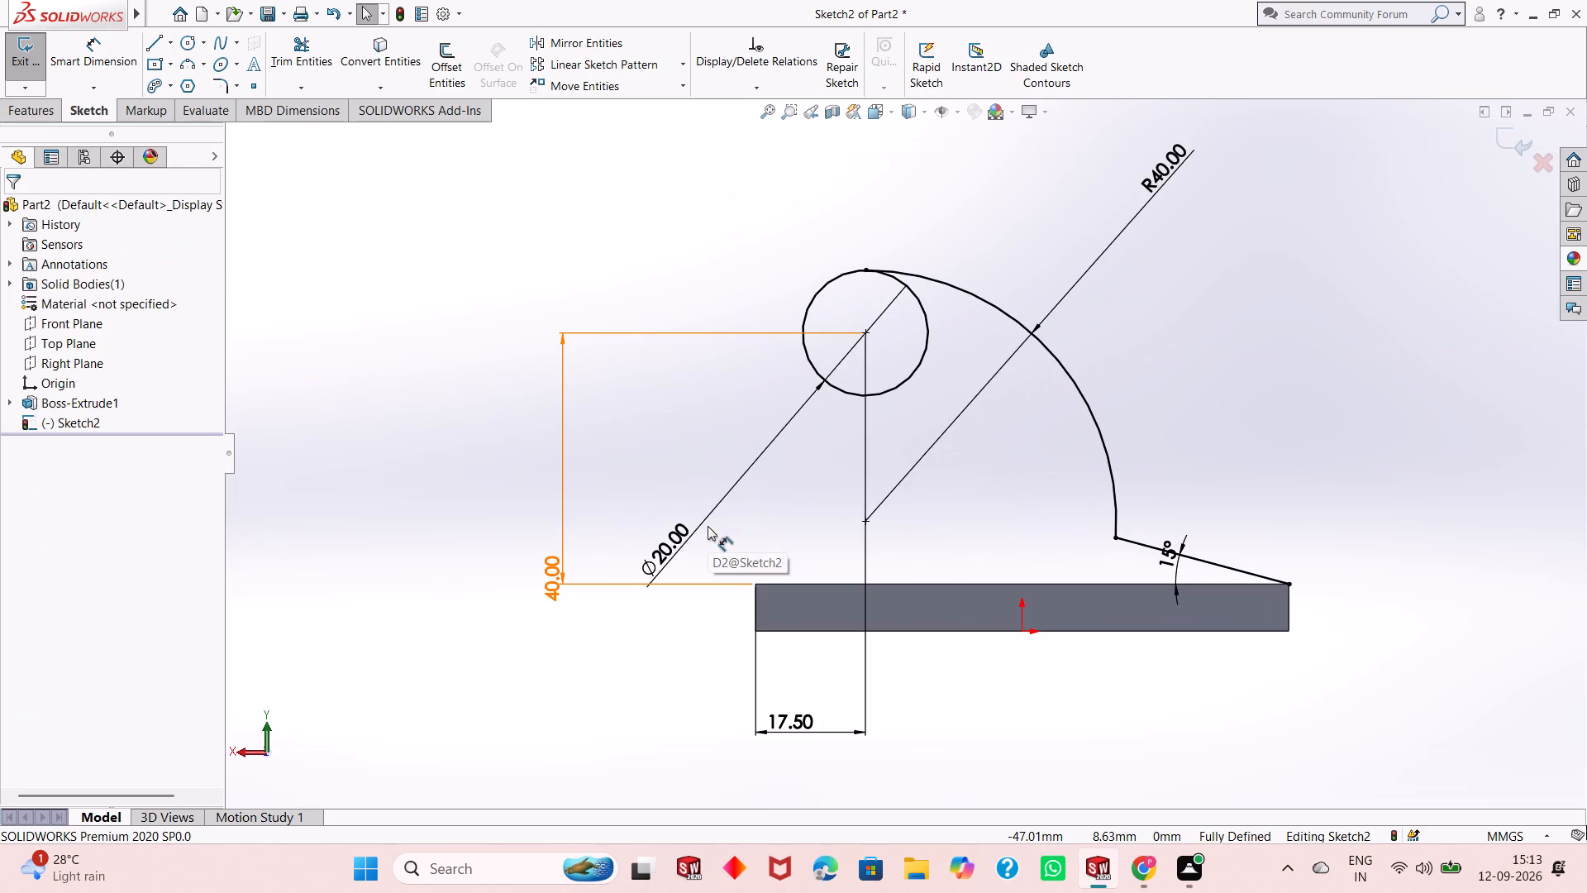
{"action": "key", "text": "l"}
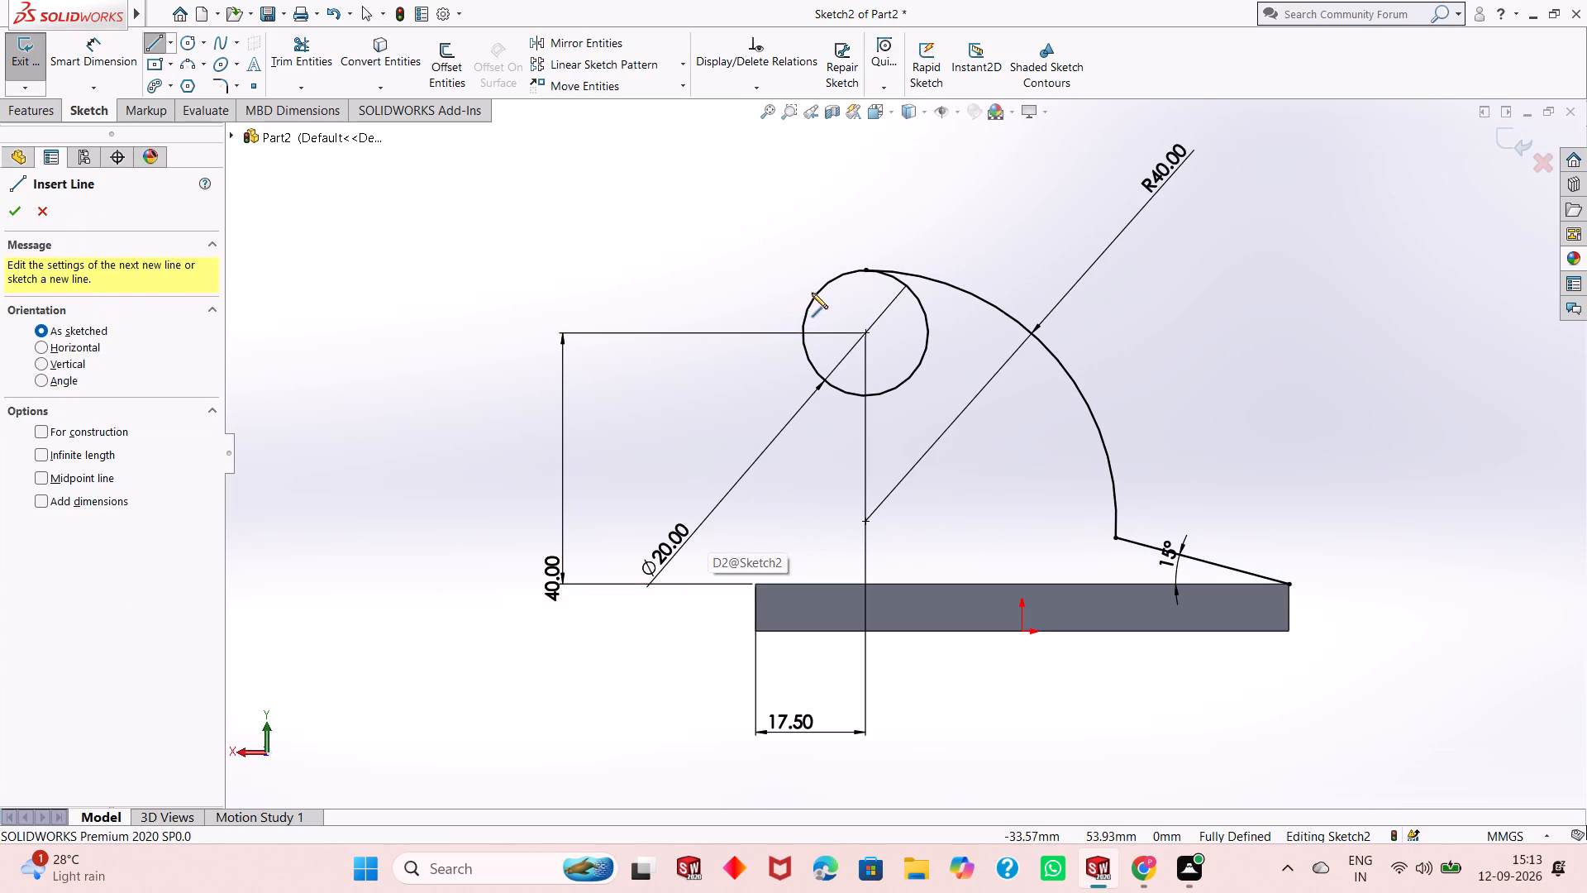
{"action": "left_click", "coordinate": [805, 307]}
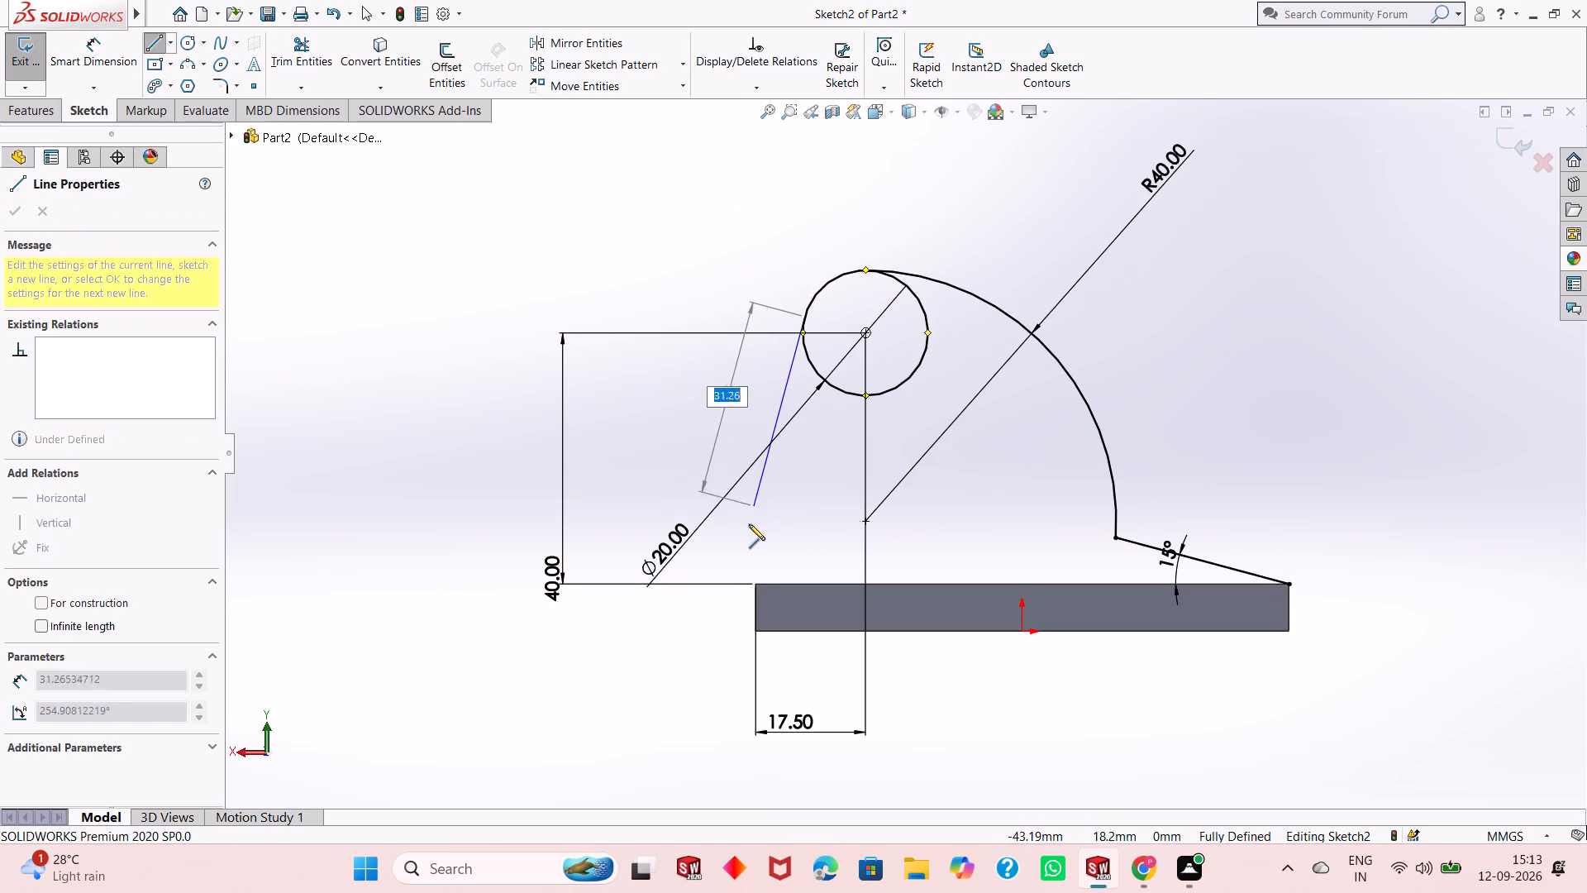
{"action": "left_click", "coordinate": [755, 583]}
{"action": "right_click", "coordinate": [755, 586]}
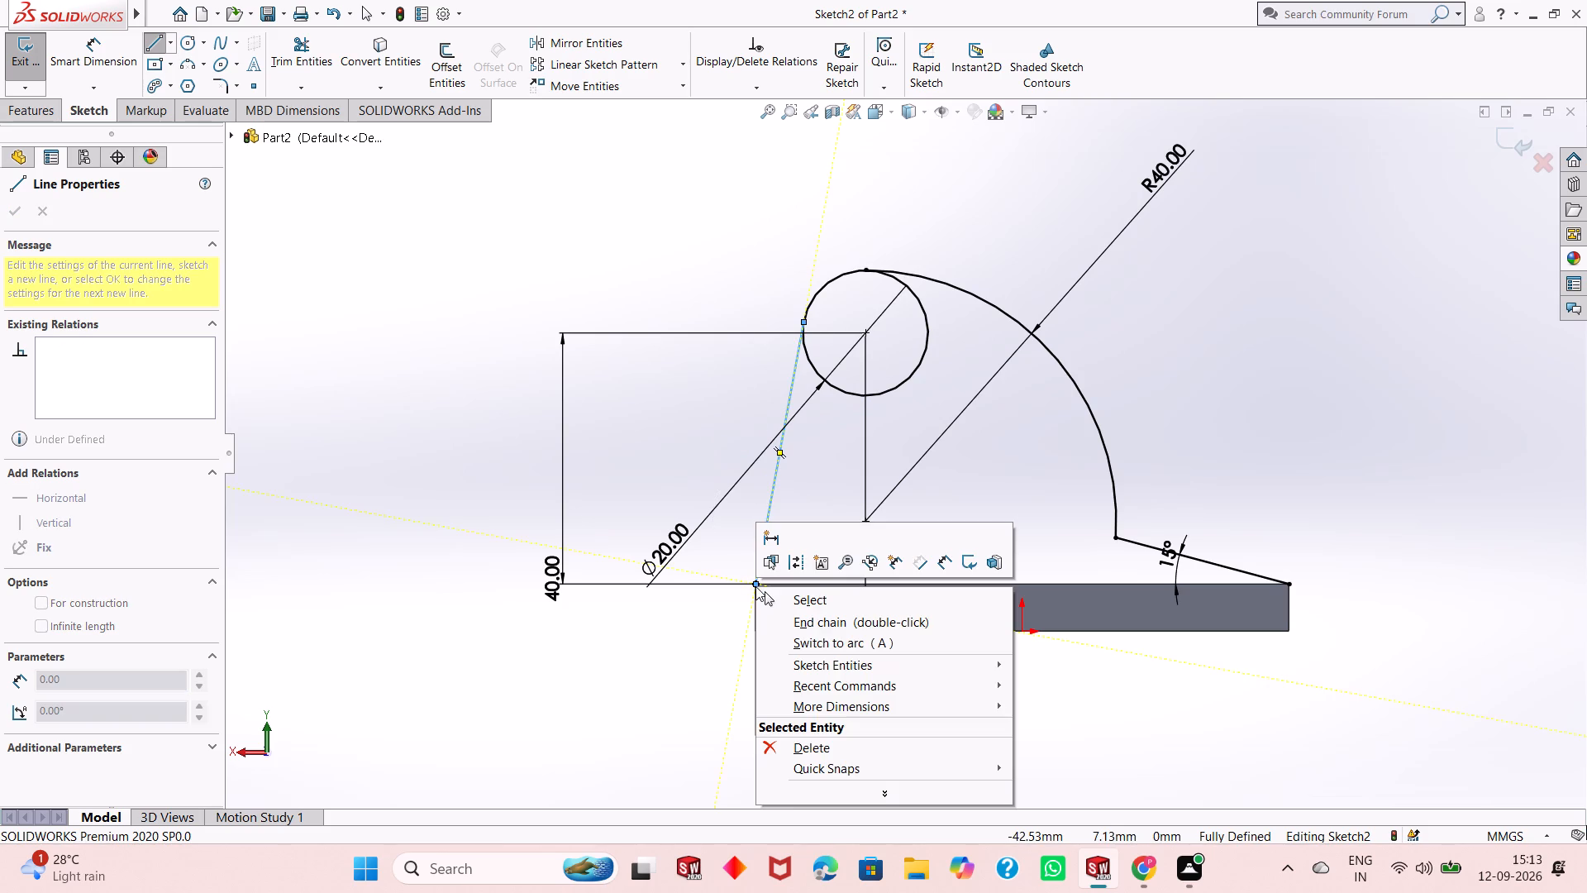
{"action": "left_click", "coordinate": [755, 587]}
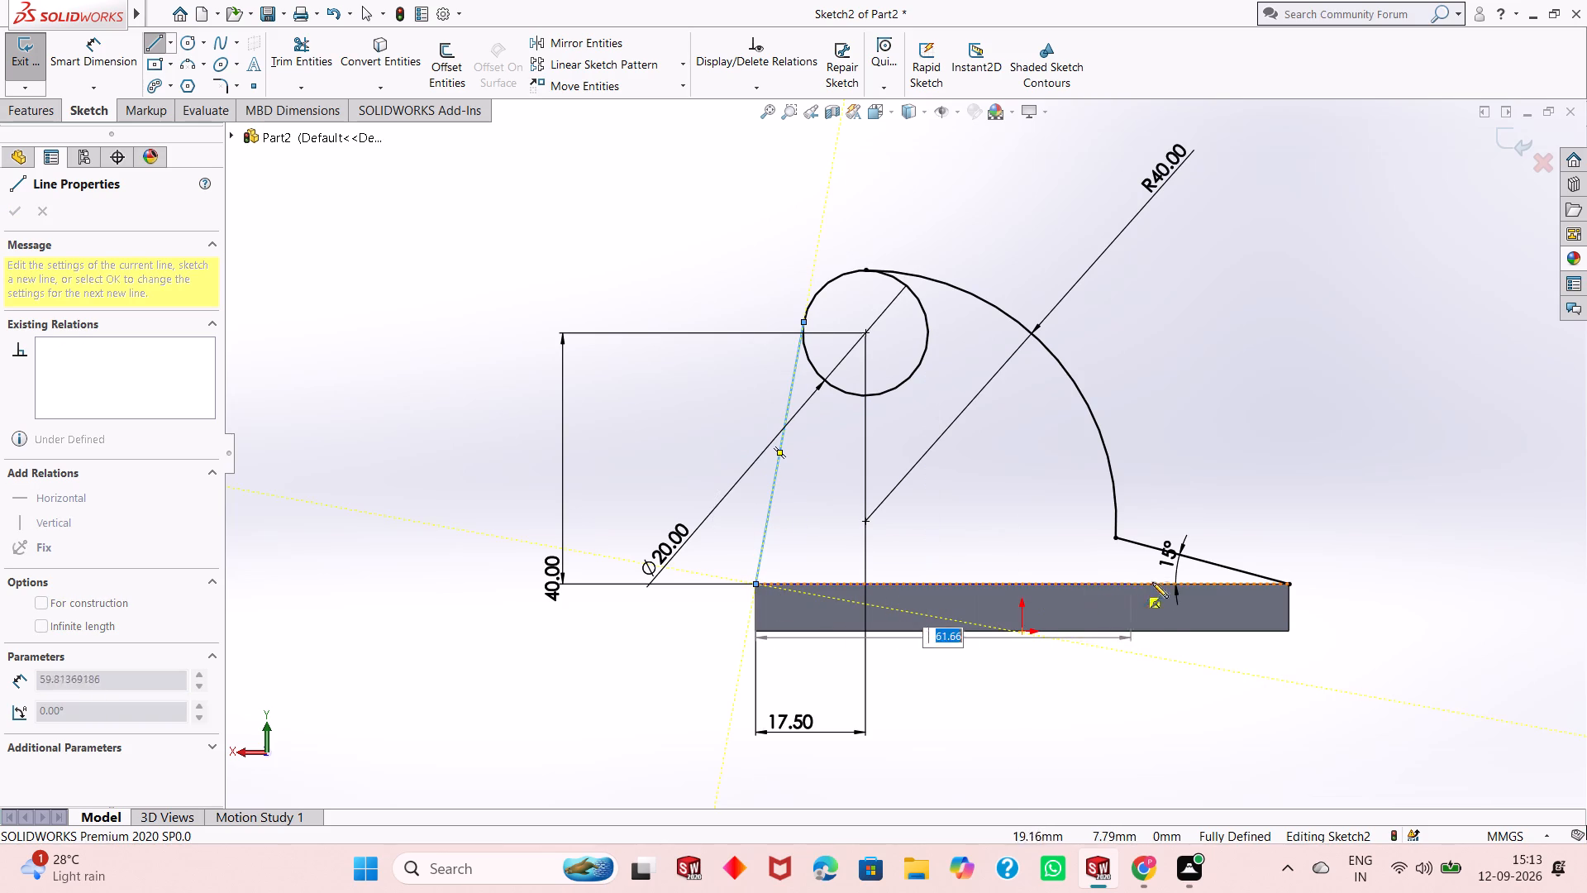
{"action": "left_click", "coordinate": [1286, 585]}
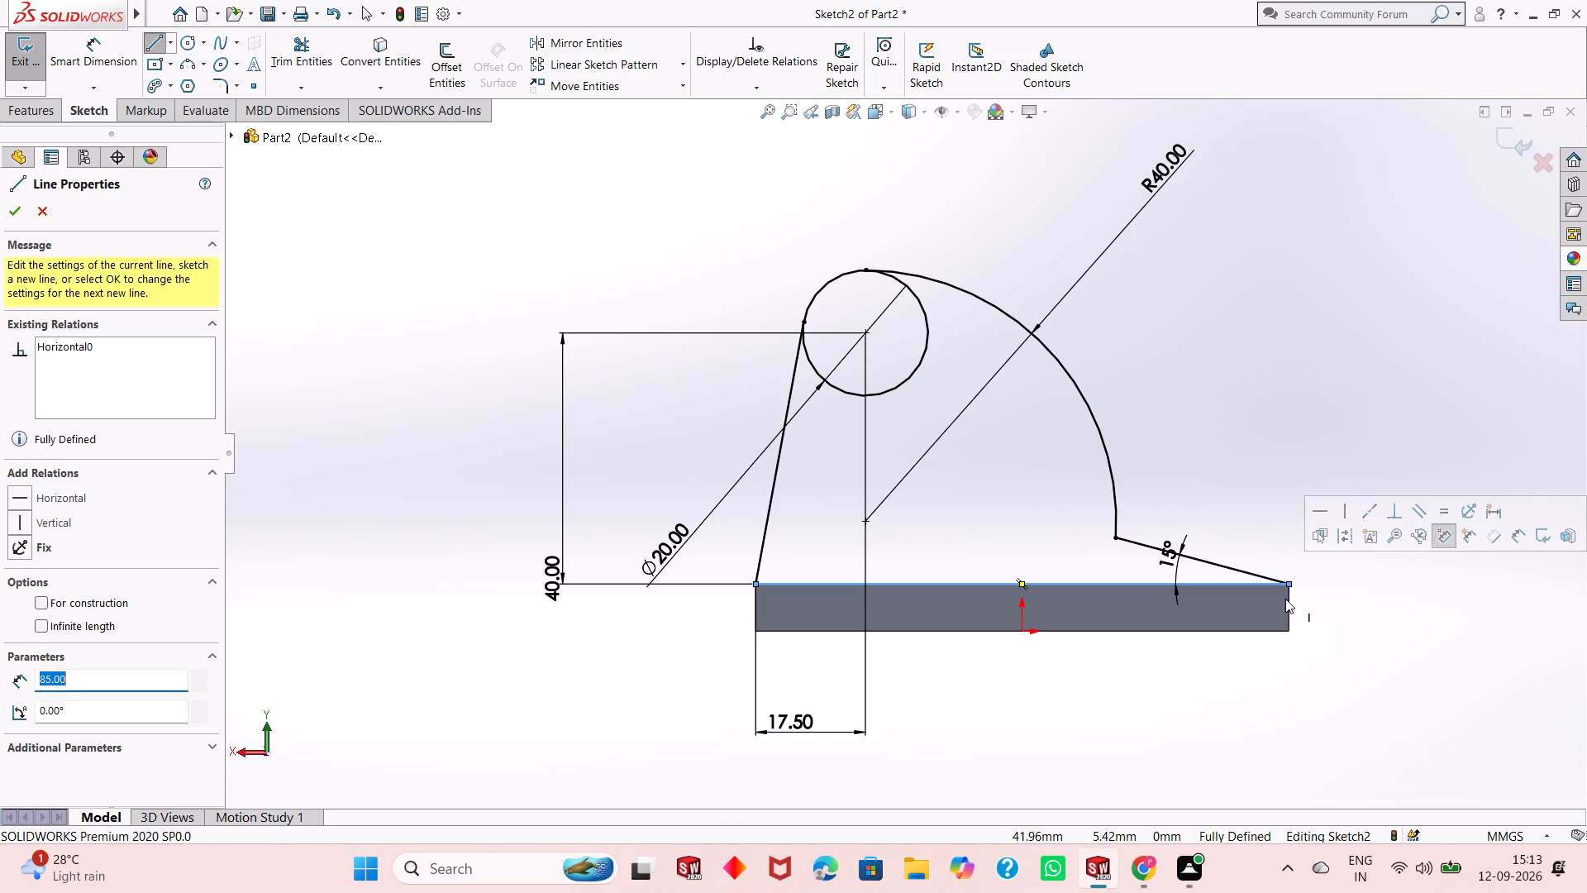
{"action": "right_click", "coordinate": [1285, 599]}
{"action": "left_click", "coordinate": [1294, 612]}
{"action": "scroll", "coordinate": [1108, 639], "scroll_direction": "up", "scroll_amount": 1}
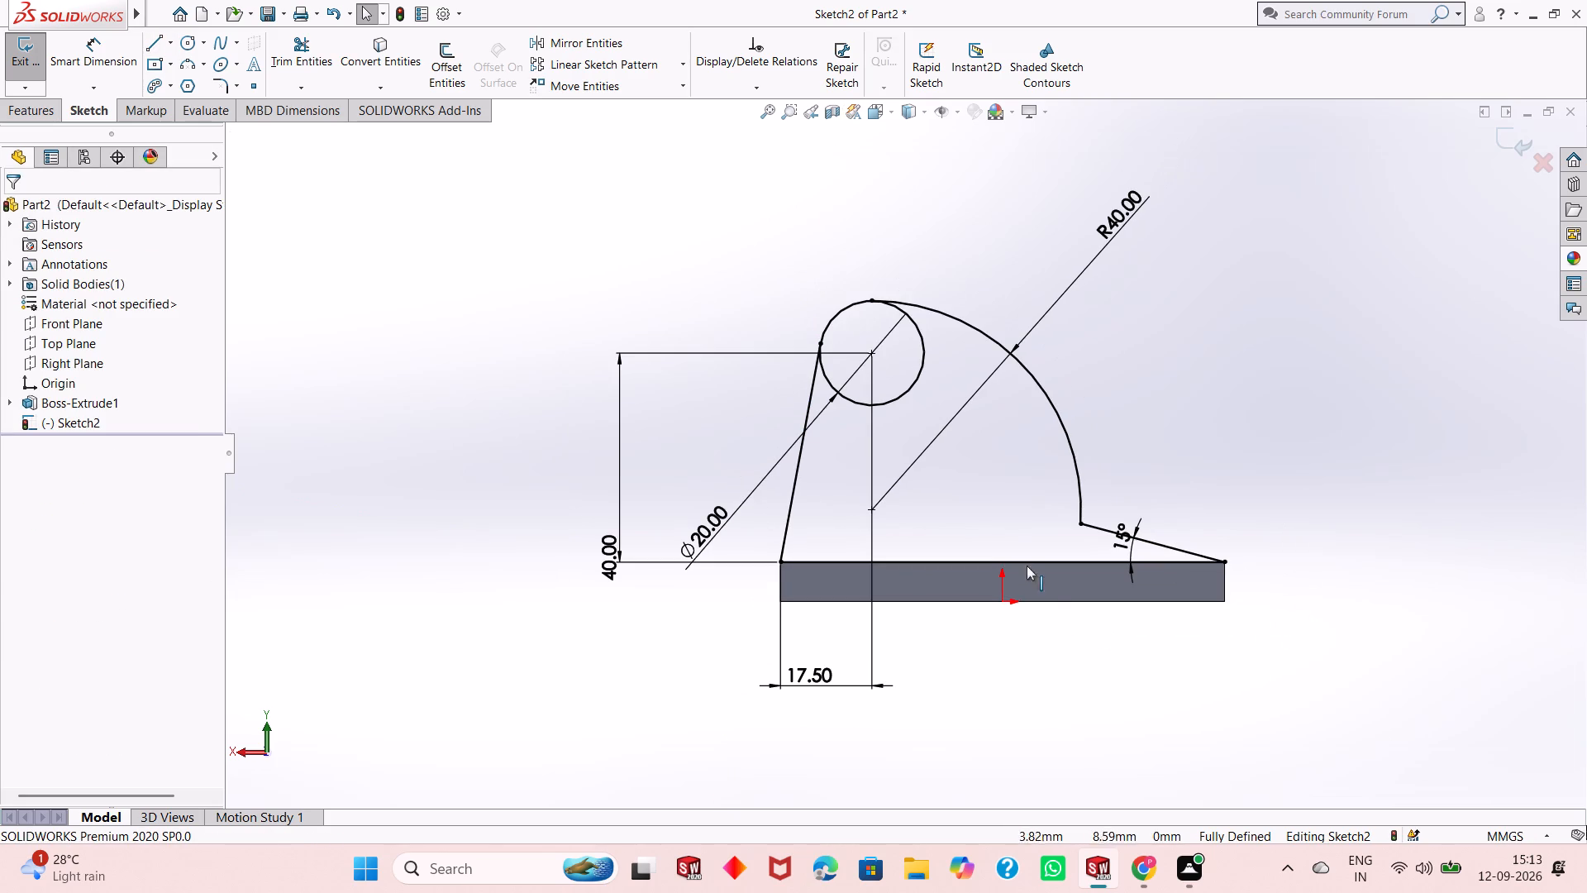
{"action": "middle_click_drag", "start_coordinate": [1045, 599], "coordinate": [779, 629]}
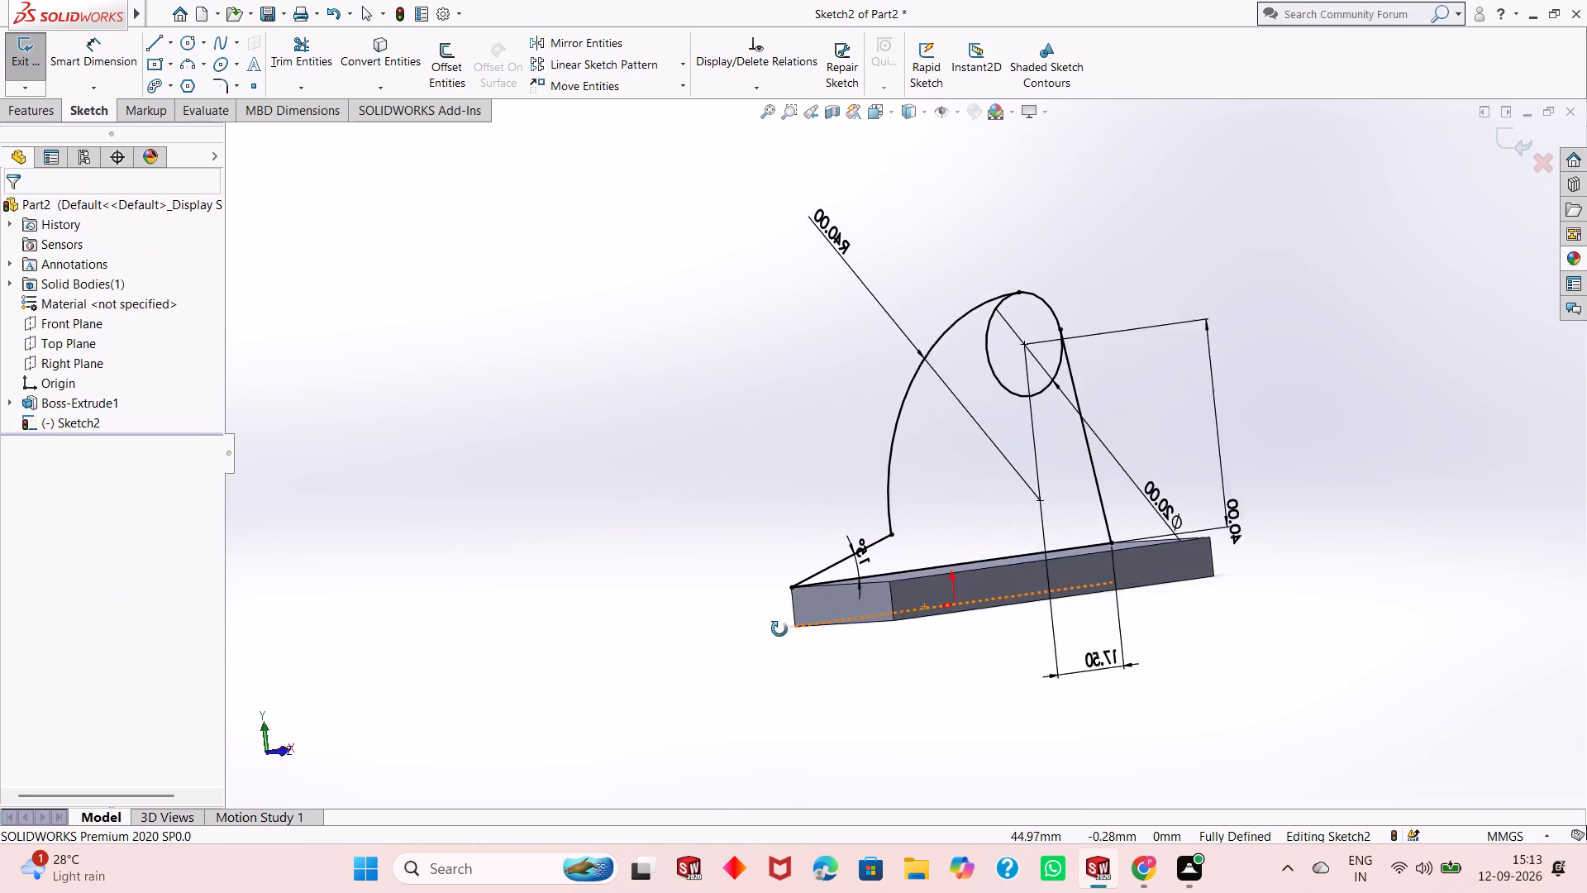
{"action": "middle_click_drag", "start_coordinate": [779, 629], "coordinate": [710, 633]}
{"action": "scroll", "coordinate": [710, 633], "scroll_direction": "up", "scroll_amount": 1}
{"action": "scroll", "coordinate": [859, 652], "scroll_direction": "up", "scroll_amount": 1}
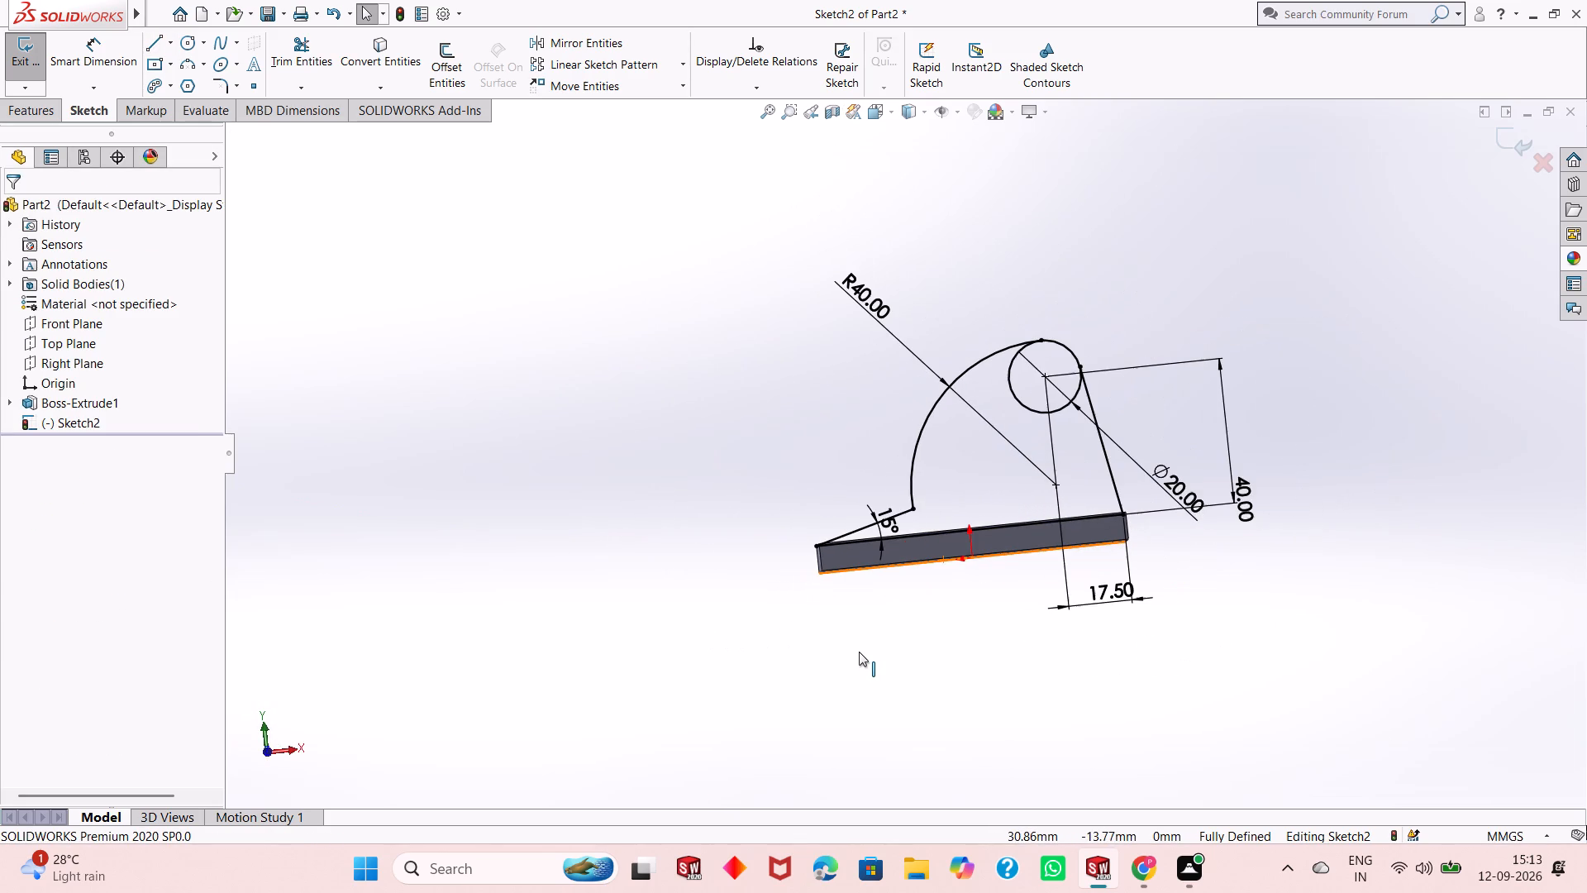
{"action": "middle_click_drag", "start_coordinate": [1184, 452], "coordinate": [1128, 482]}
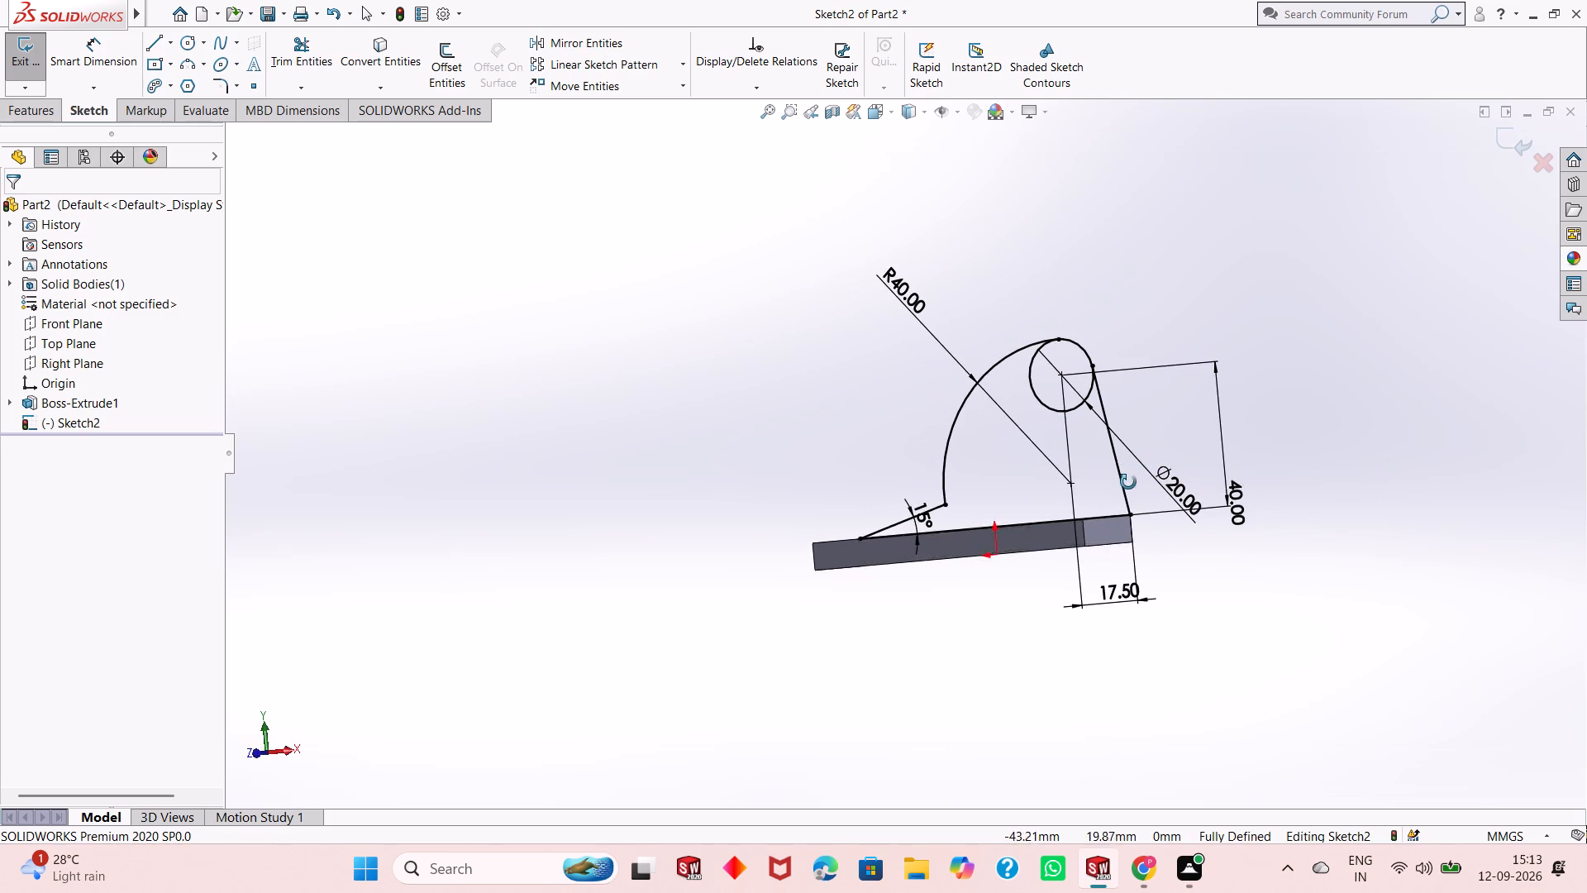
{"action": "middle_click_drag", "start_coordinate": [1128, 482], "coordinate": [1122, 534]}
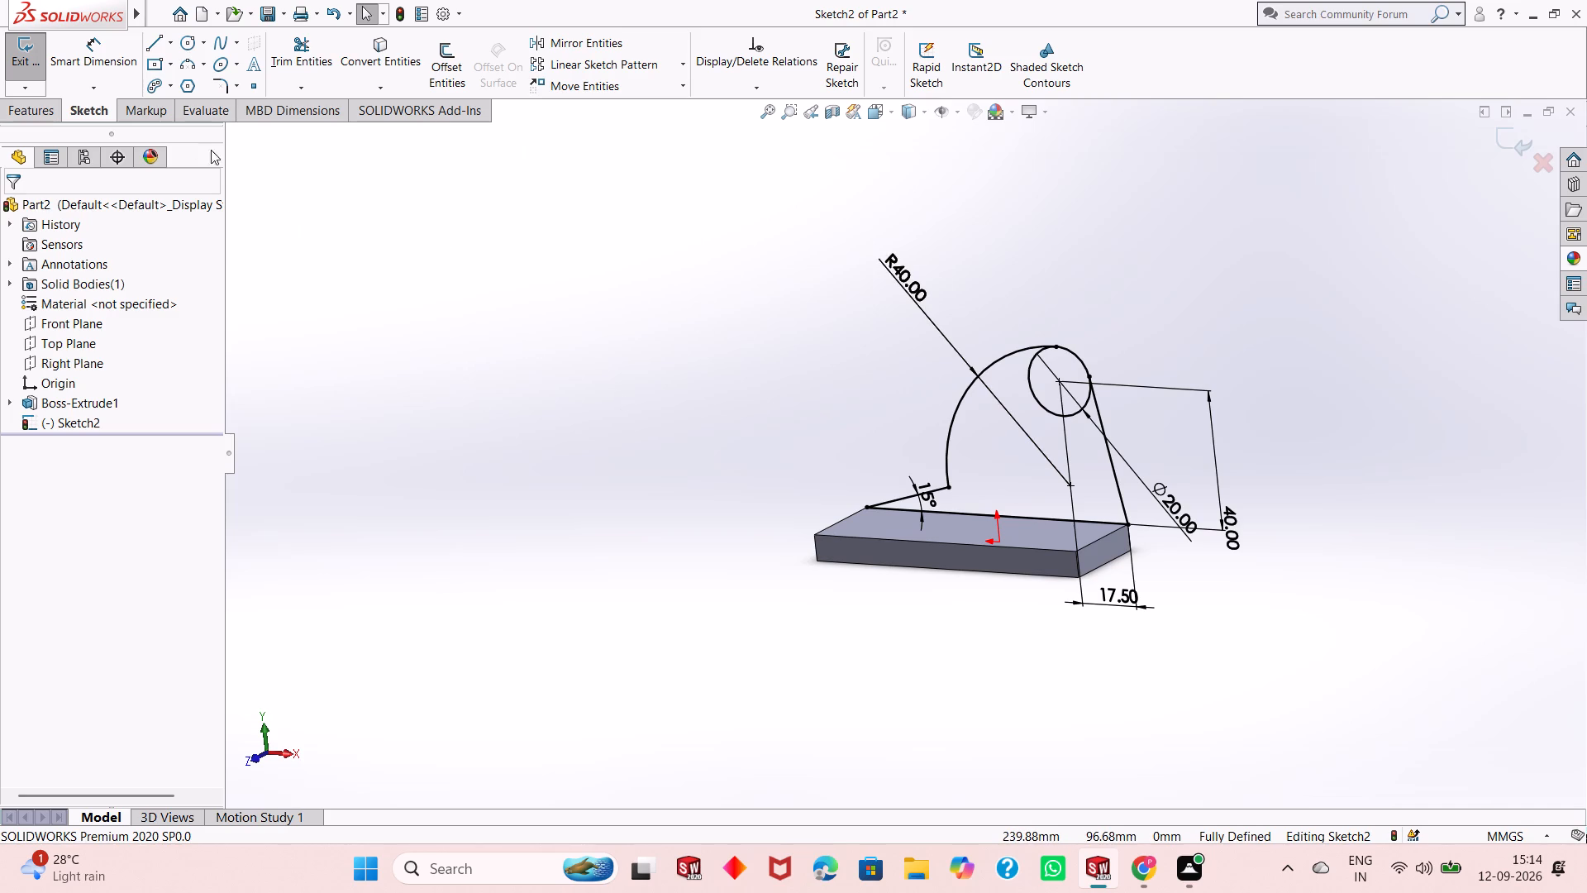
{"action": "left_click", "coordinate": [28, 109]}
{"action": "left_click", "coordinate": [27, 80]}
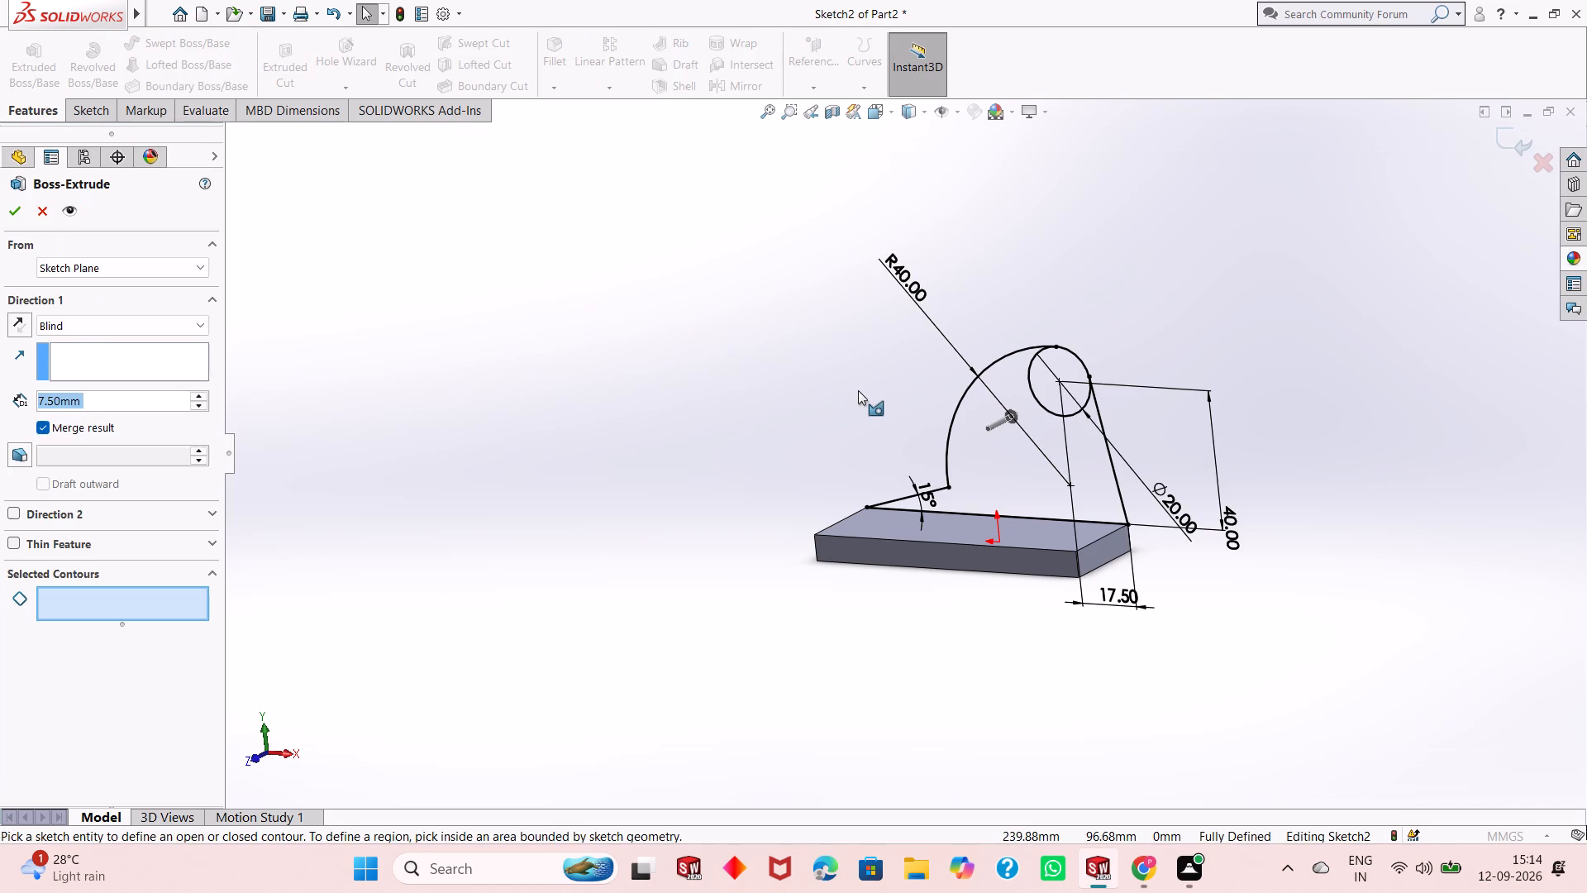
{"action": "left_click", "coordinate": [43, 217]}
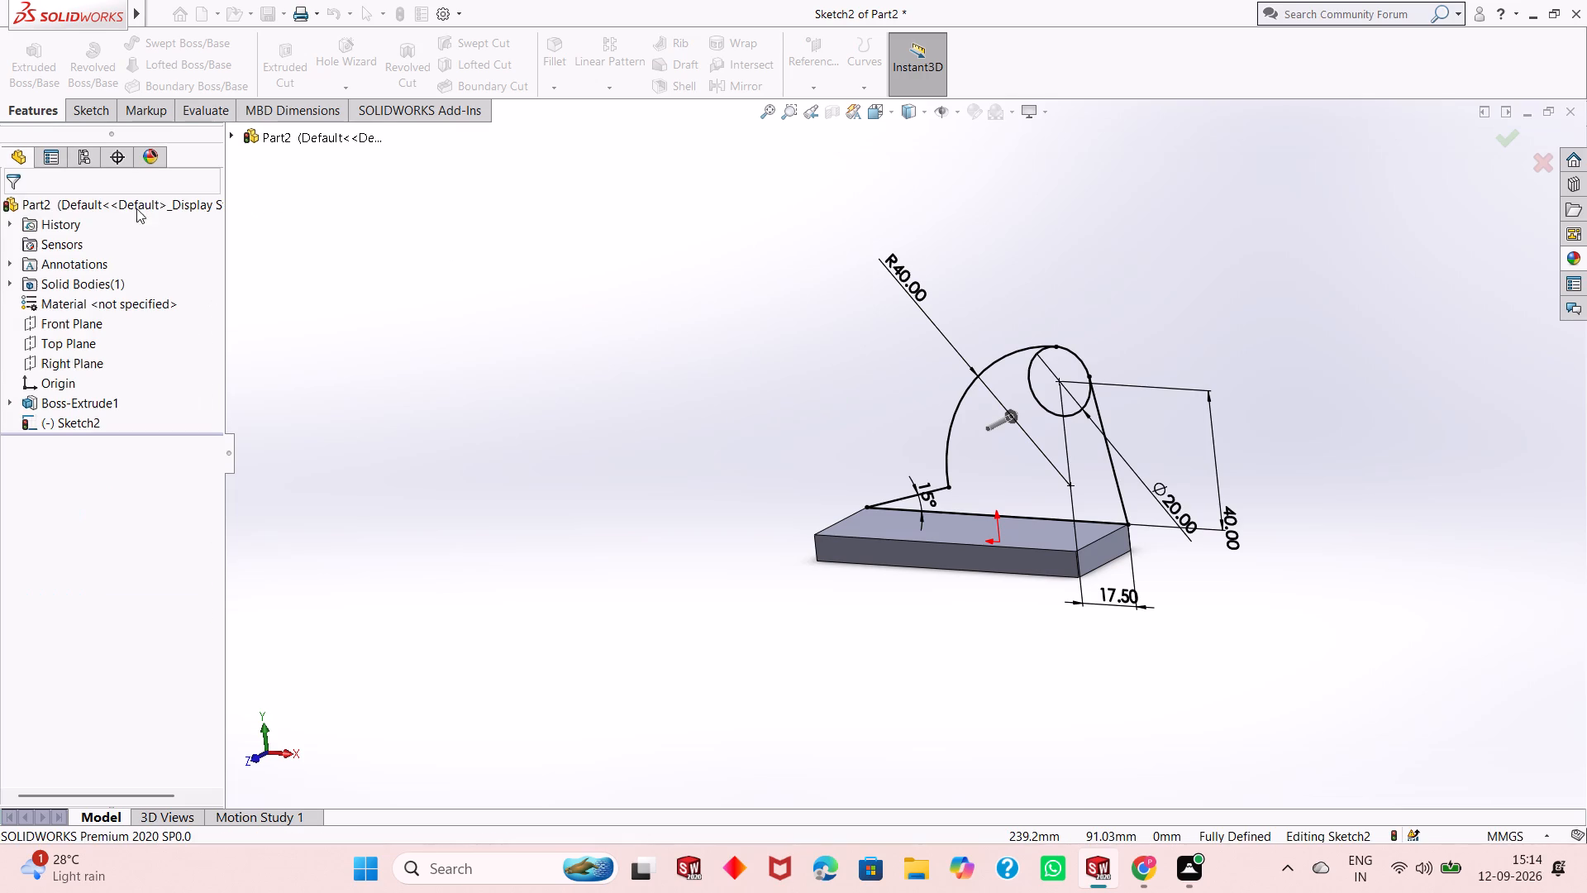
Trim away the part of the 20 mm circle inside the arm profile, leaving only its outer rounded corner.
{"action": "left_click", "coordinate": [105, 119]}
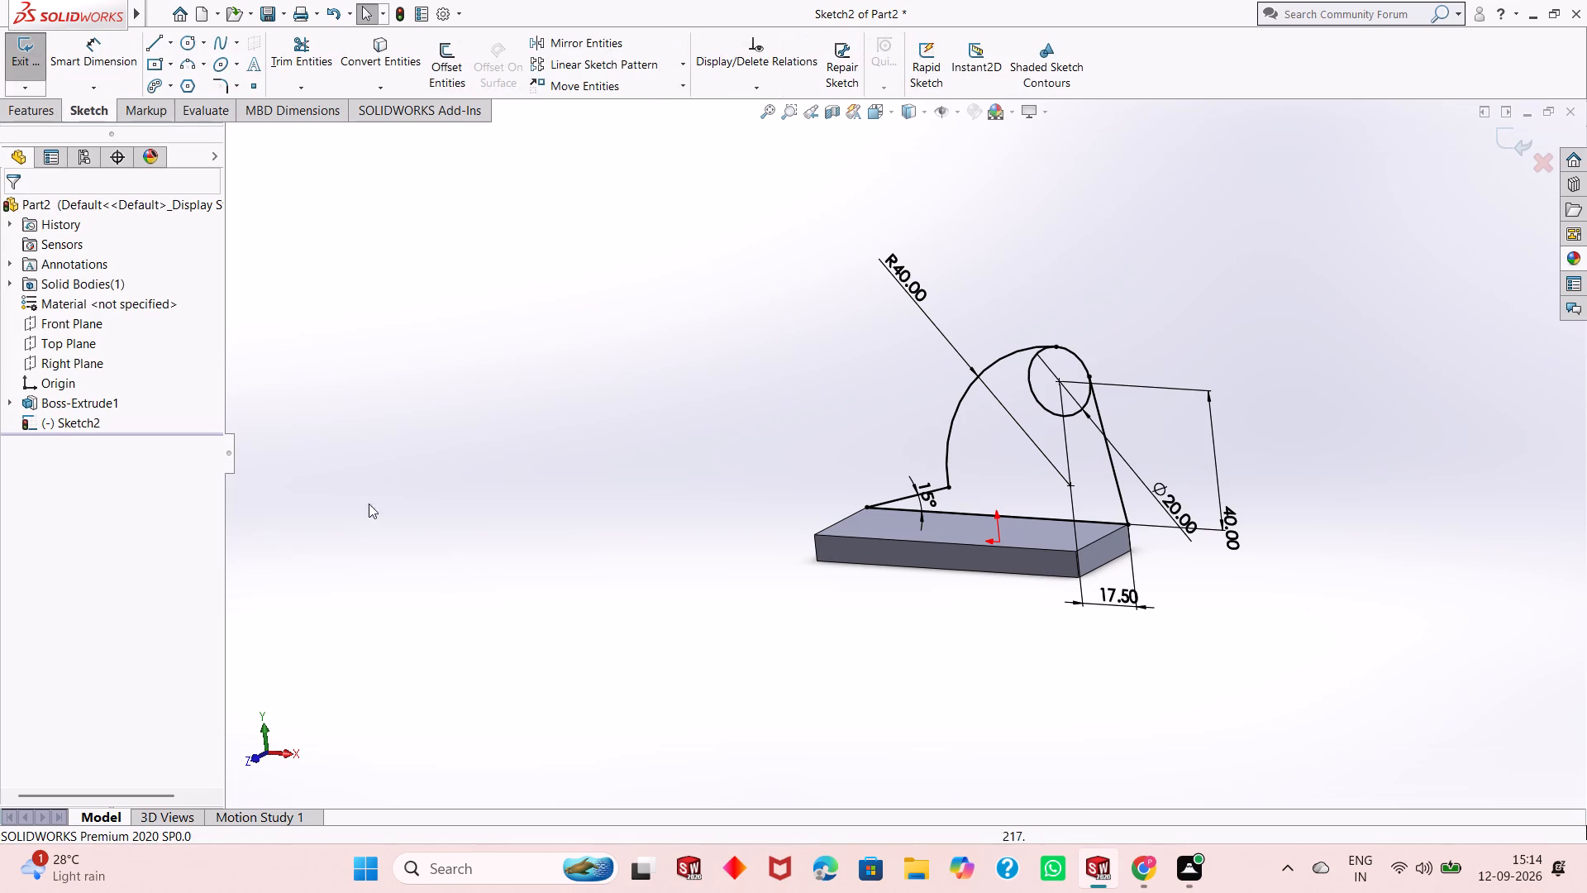
{"action": "left_click", "coordinate": [307, 70]}
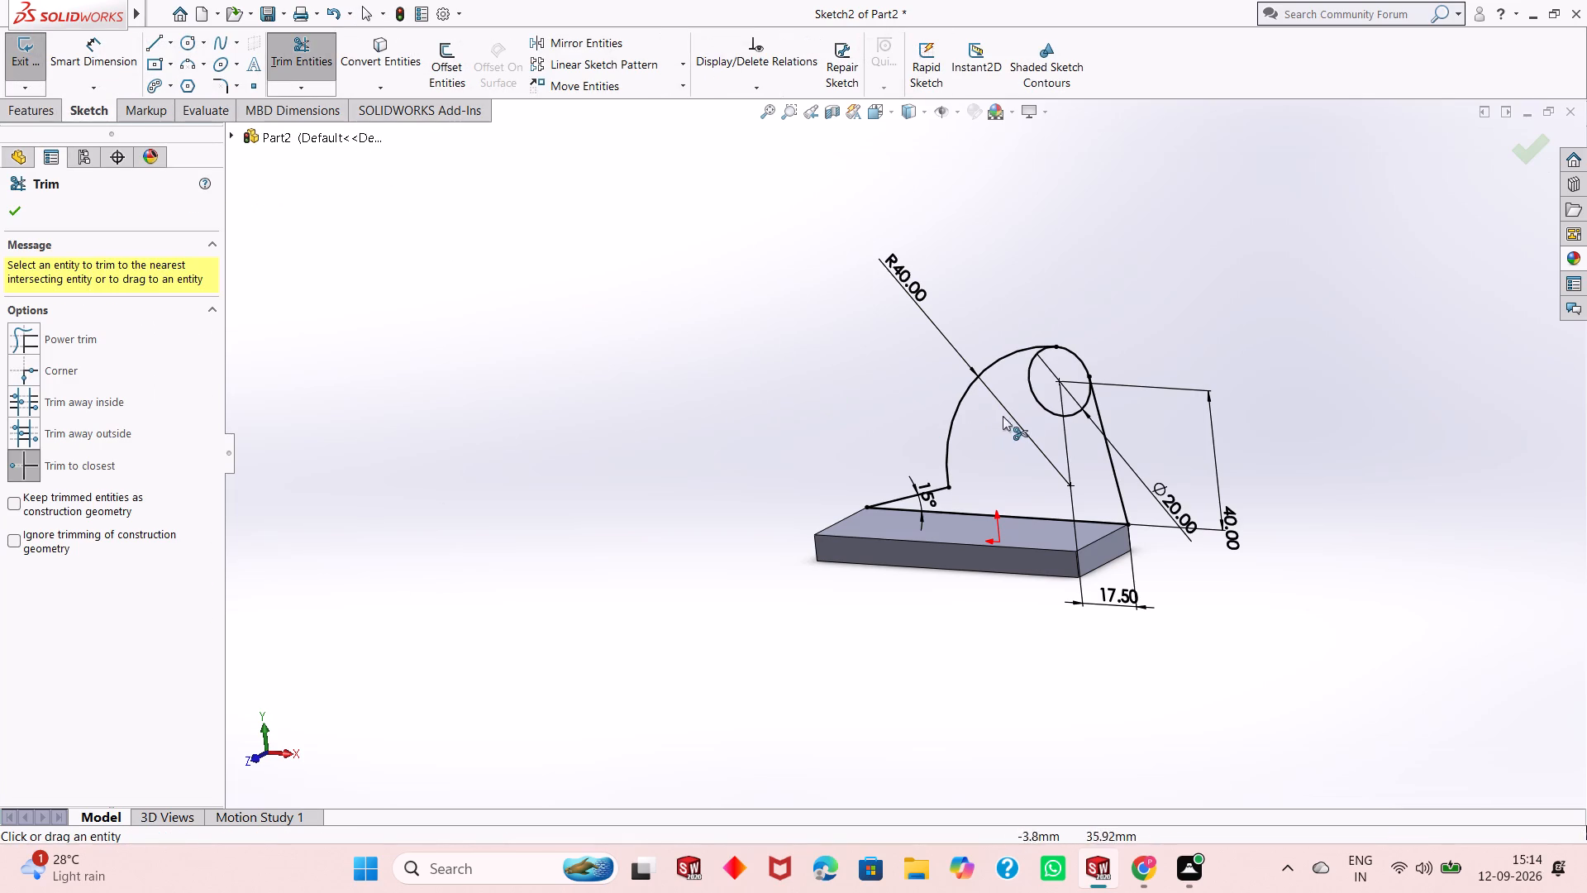
{"action": "left_click", "coordinate": [1038, 404]}
{"action": "right_click", "coordinate": [603, 365]}
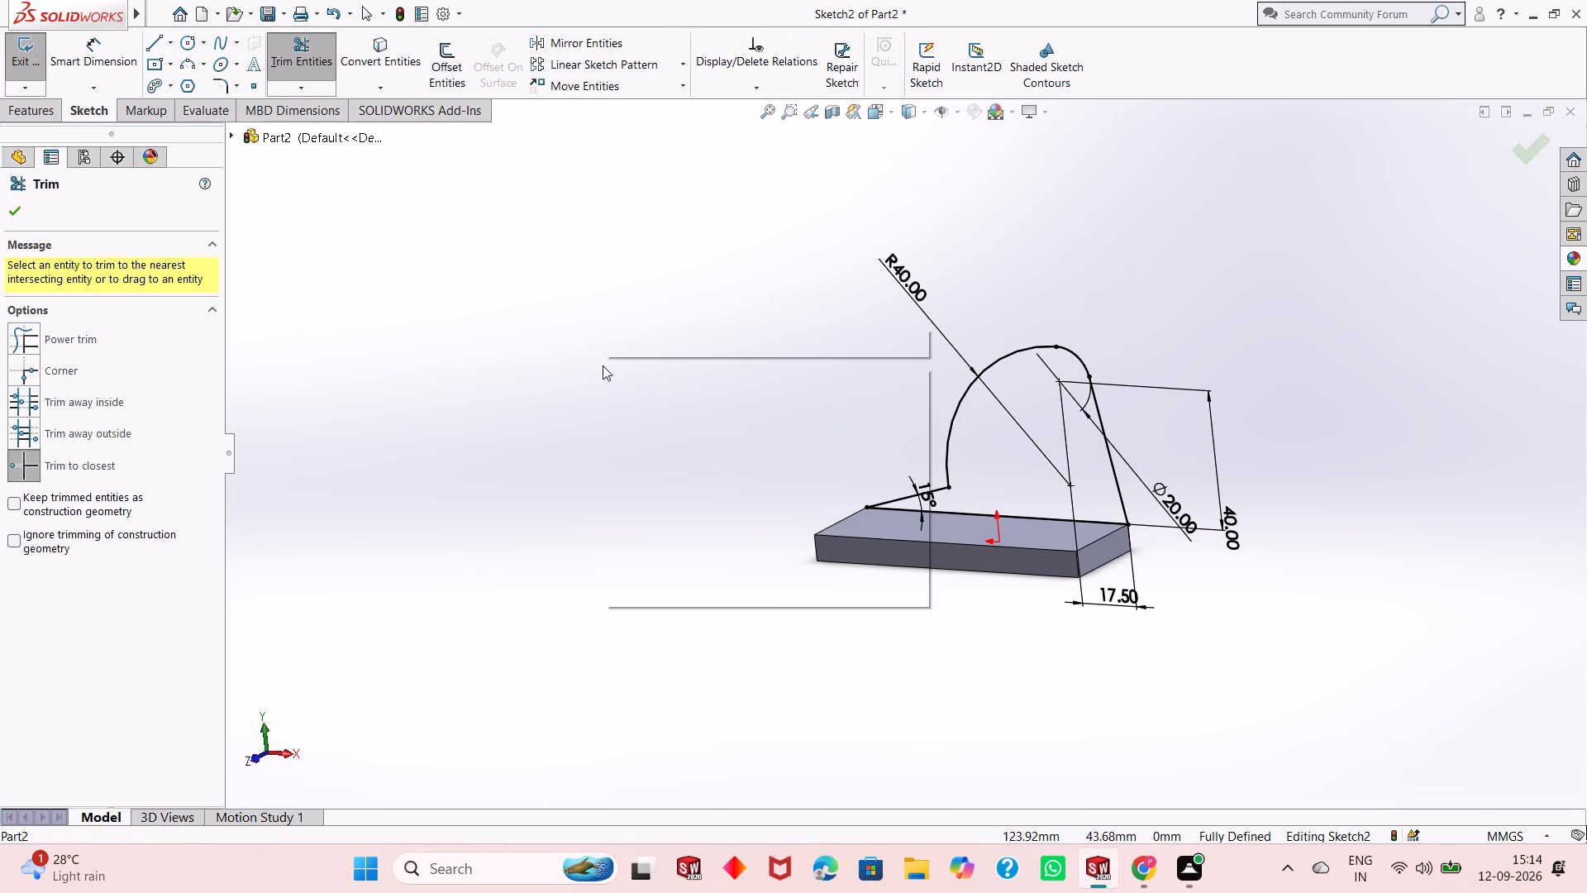
{"action": "left_click", "coordinate": [645, 423]}
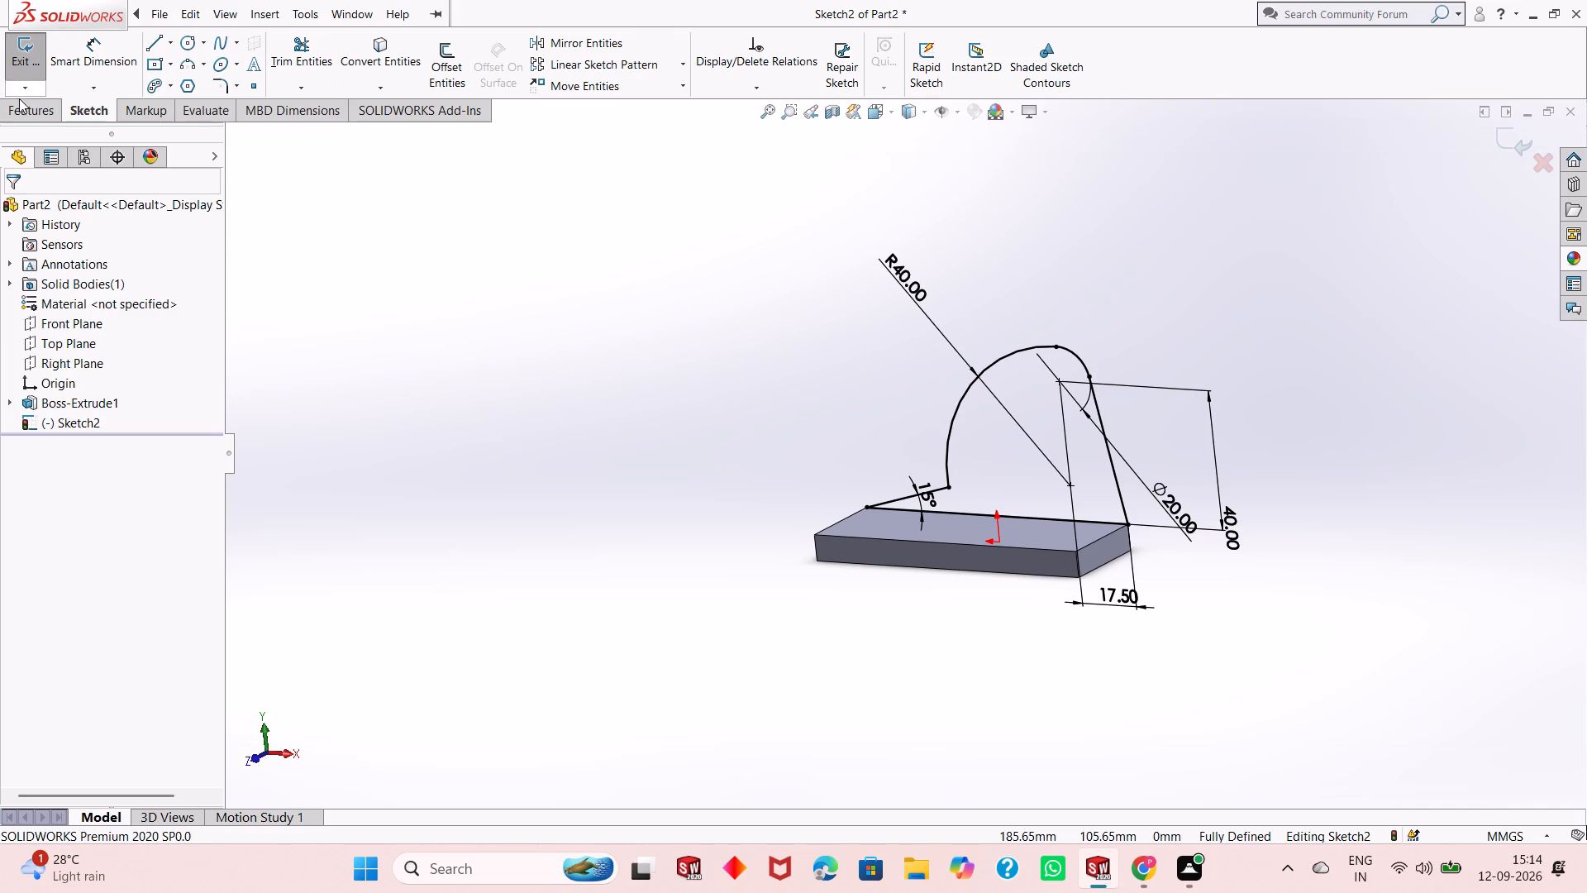
Extrude the closed arm profile 5 mm as a merged boss, in the reversed direction over the base plate.
{"action": "left_click", "coordinate": [20, 107]}
{"action": "left_click", "coordinate": [35, 69]}
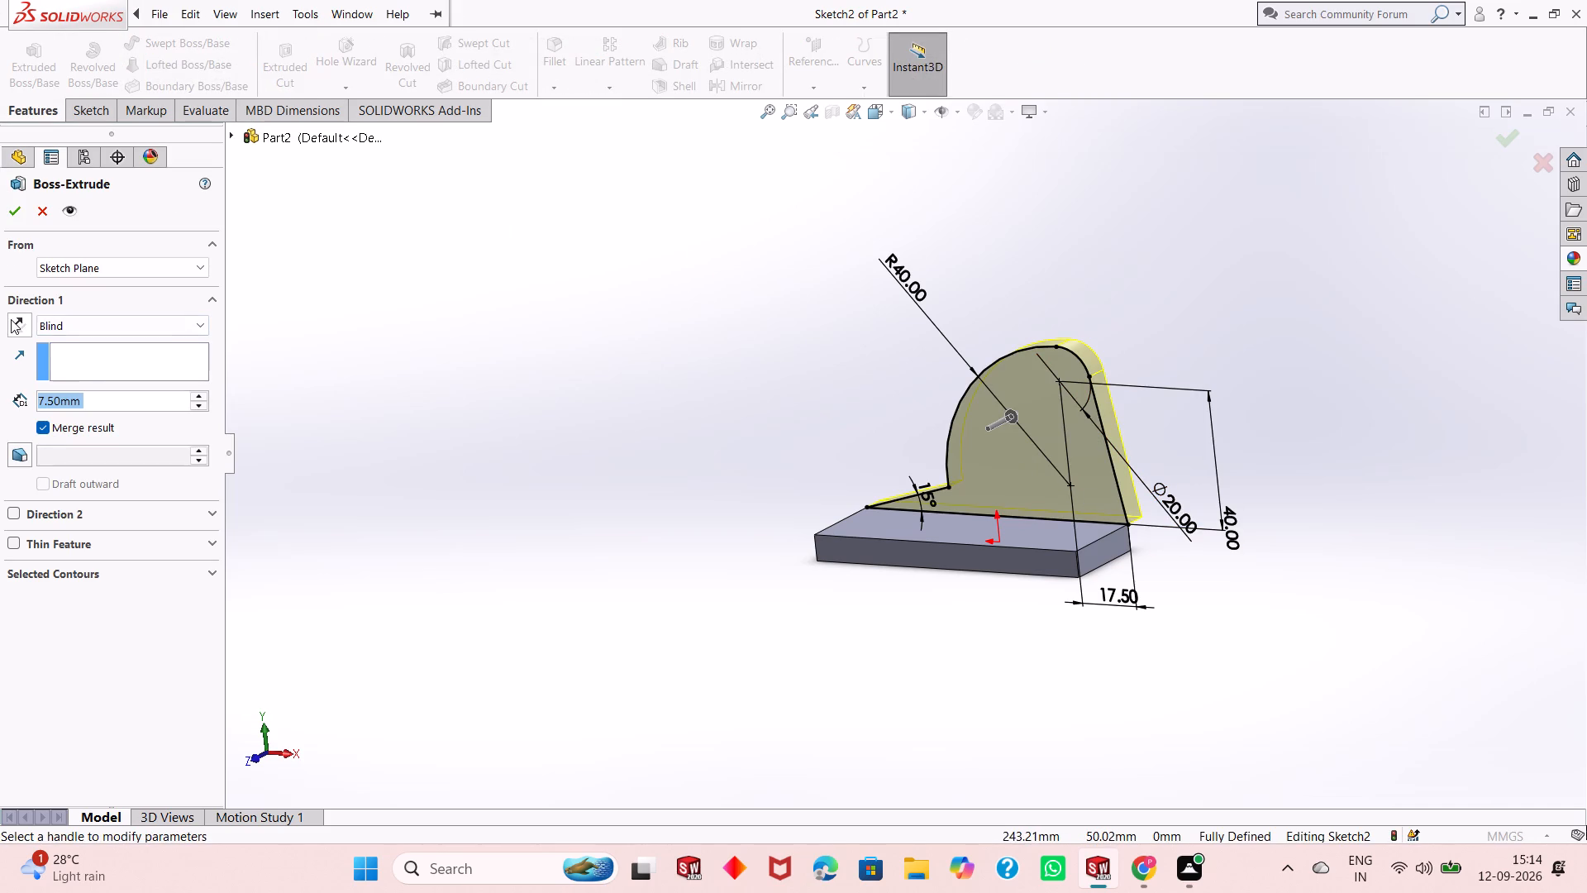
{"action": "left_click", "coordinate": [11, 319]}
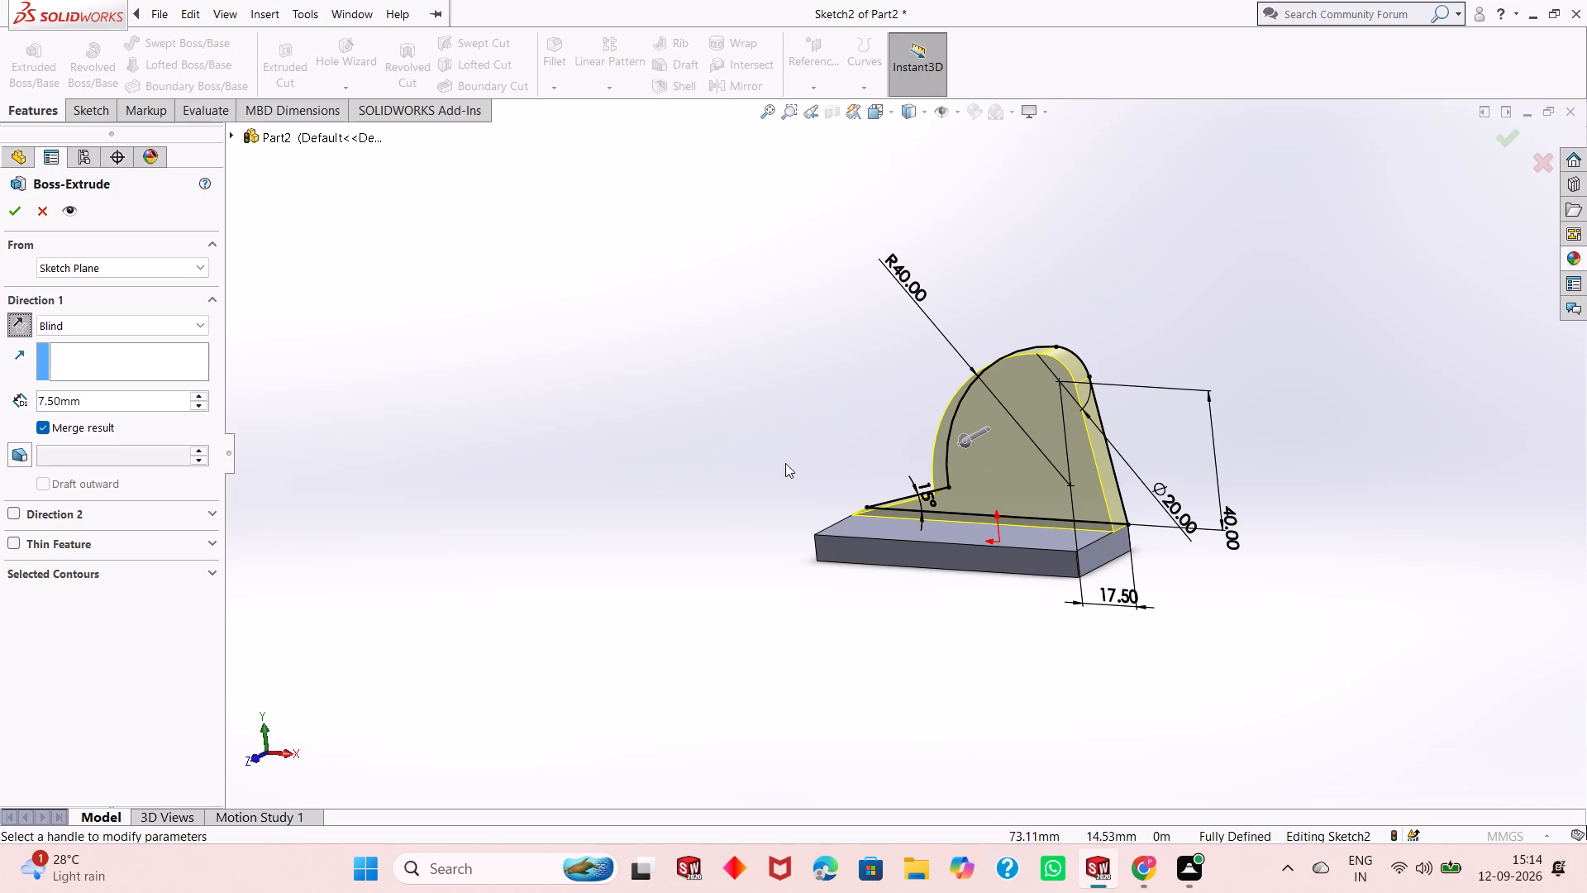
{"action": "double_click", "coordinate": [95, 401]}
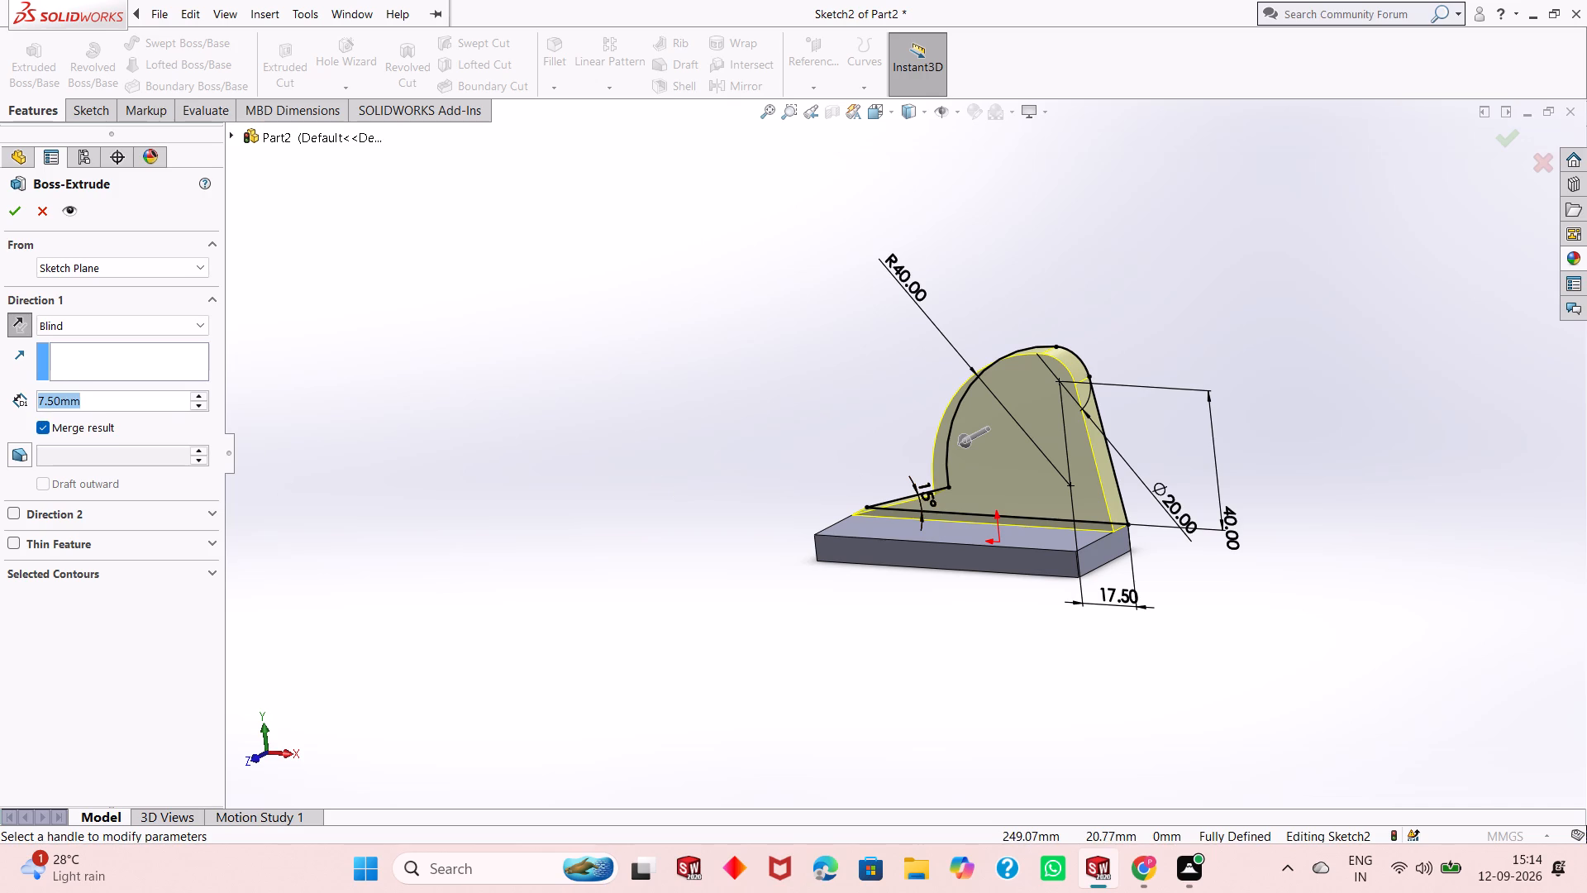
{"action": "key", "text": "5"}
{"action": "key", "text": "Return"}
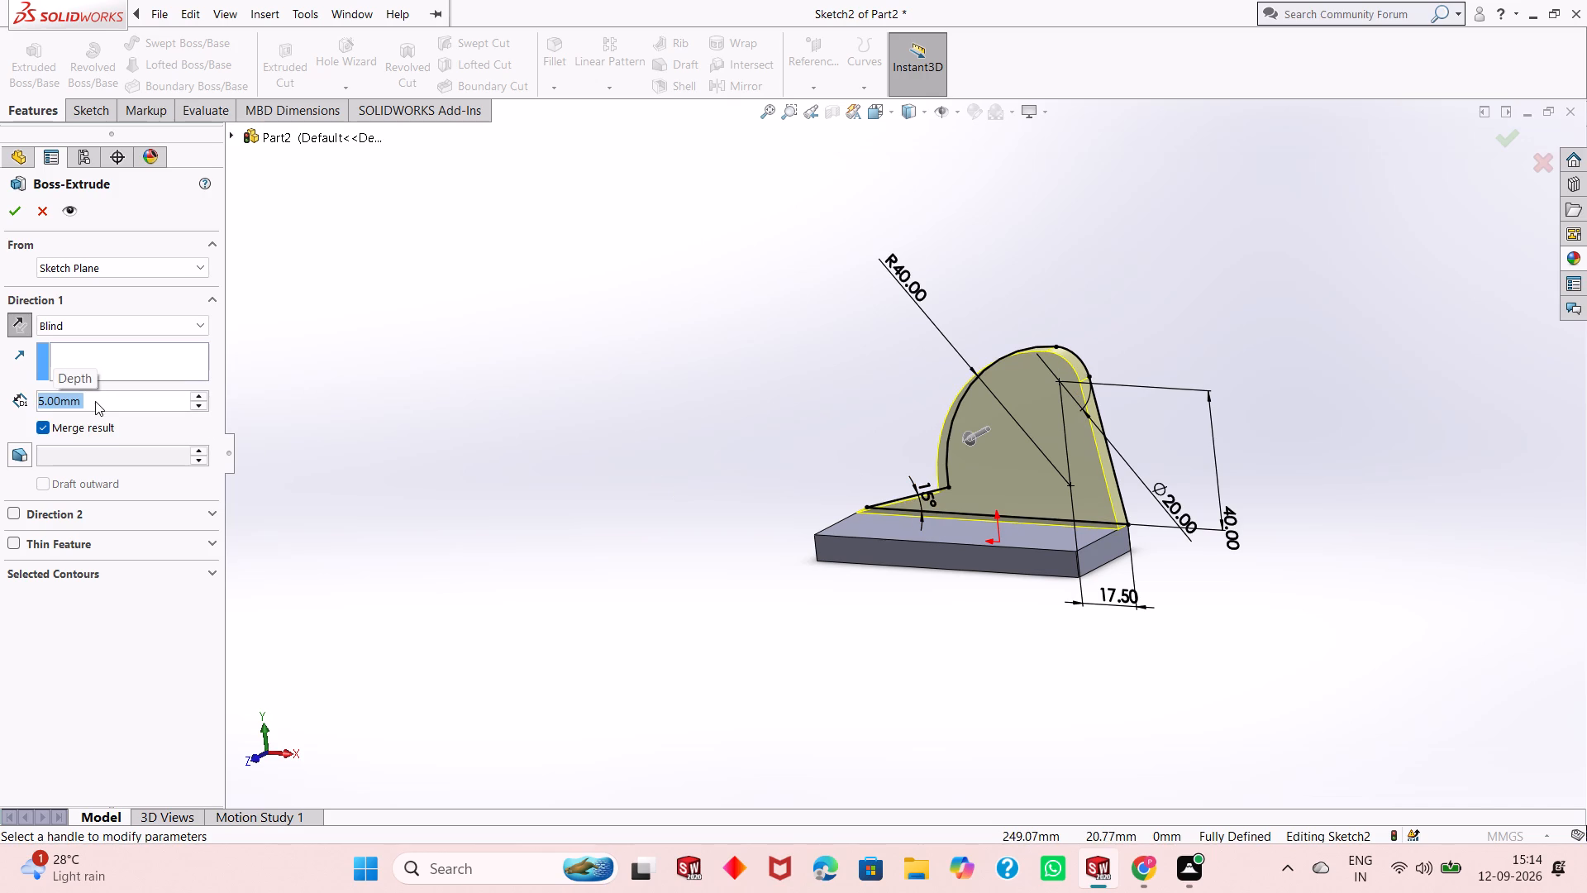
{"action": "left_click", "coordinate": [12, 211]}
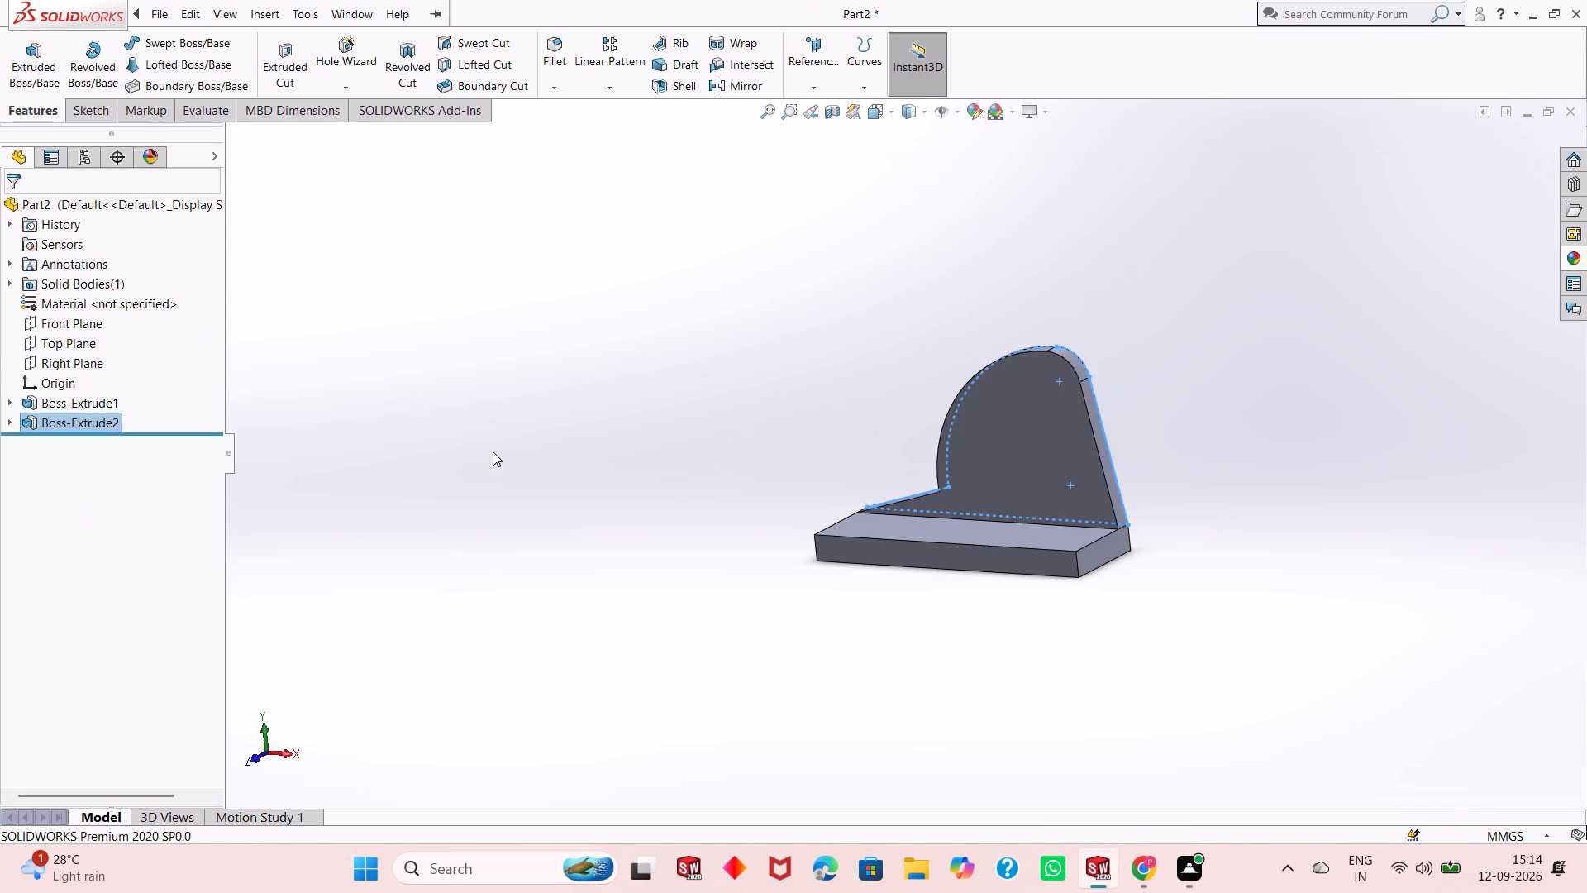
Open a new sketch on the arm's broad face above the base plate and view it face-on.
{"action": "scroll", "coordinate": [493, 452], "scroll_direction": "up", "scroll_amount": 1}
{"action": "scroll", "coordinate": [660, 457], "scroll_direction": "up", "scroll_amount": 1}
{"action": "left_click", "coordinate": [660, 457]}
{"action": "scroll", "coordinate": [1040, 392], "scroll_direction": "down", "scroll_amount": 2}
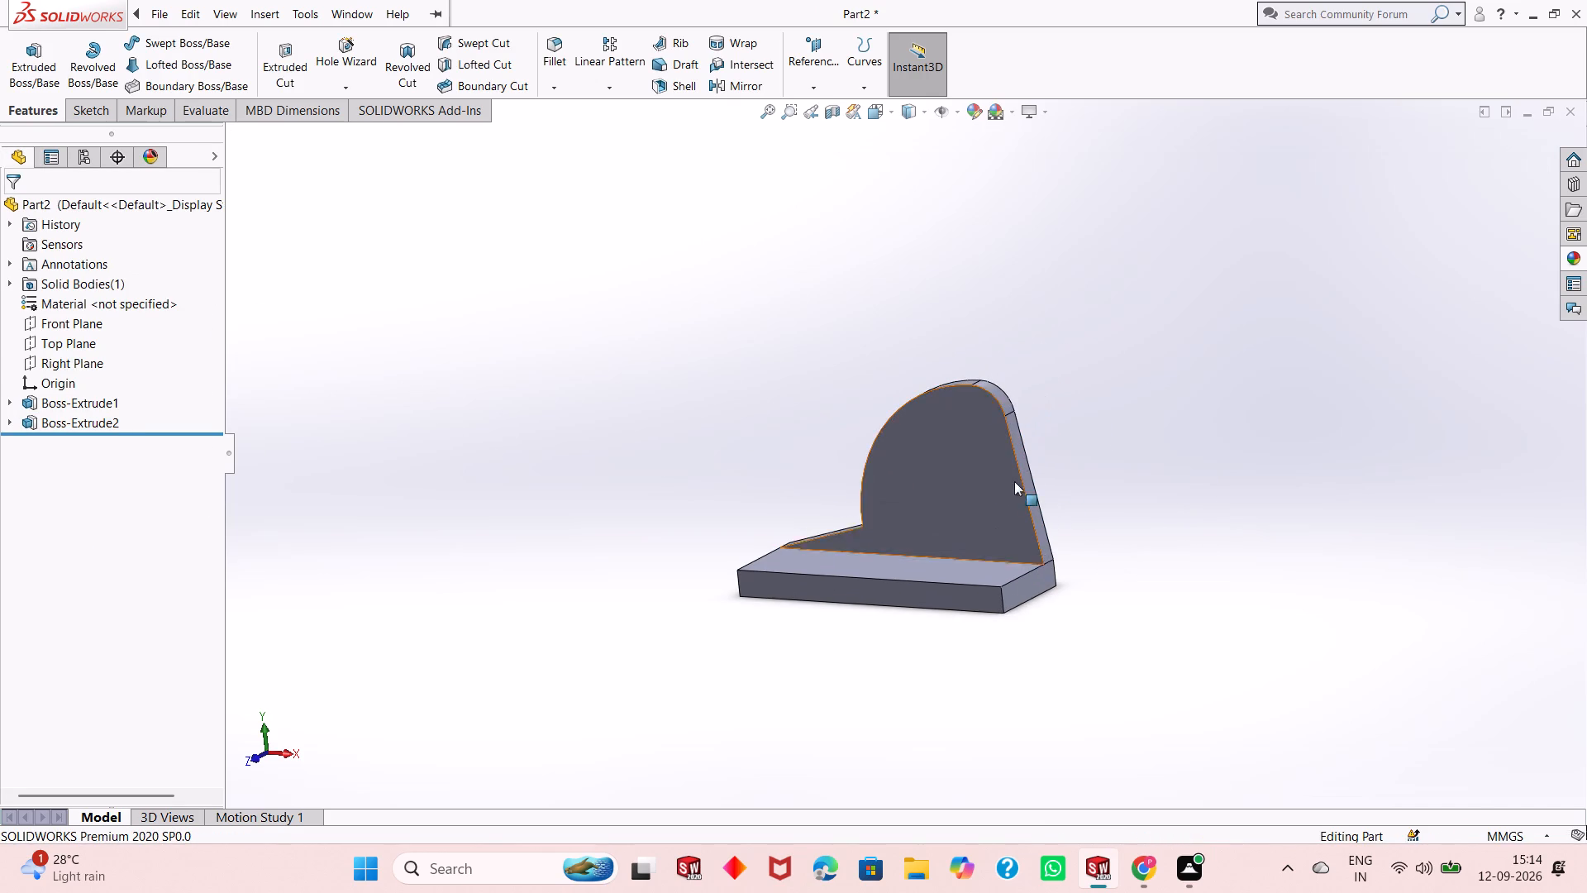
{"action": "middle_click_drag", "start_coordinate": [1017, 479], "coordinate": [1065, 431]}
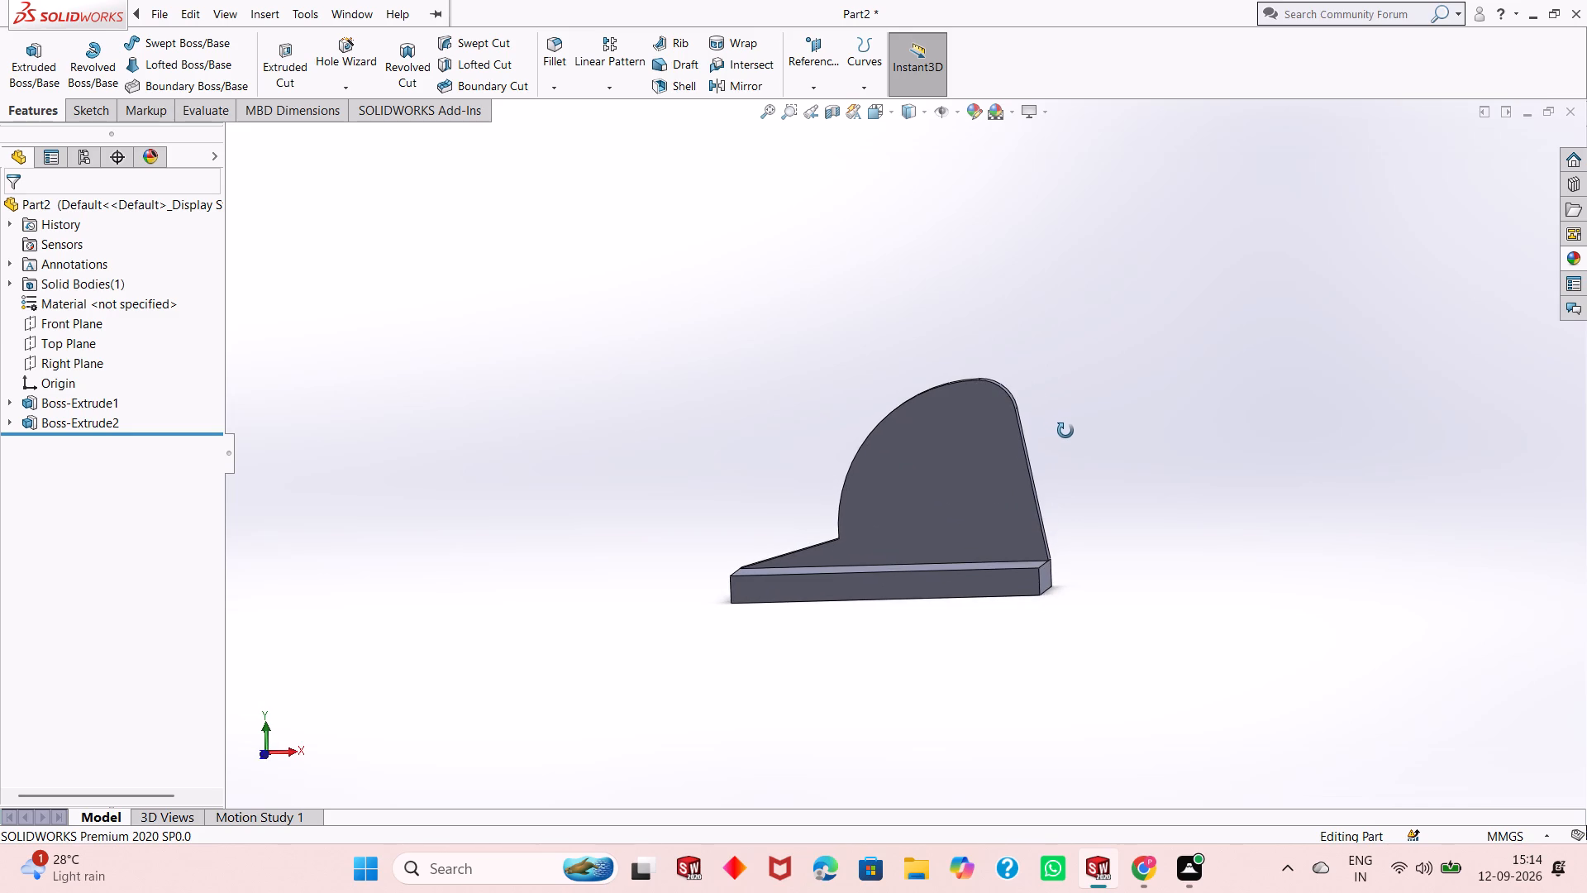
{"action": "middle_click_drag", "start_coordinate": [1065, 431], "coordinate": [1074, 442]}
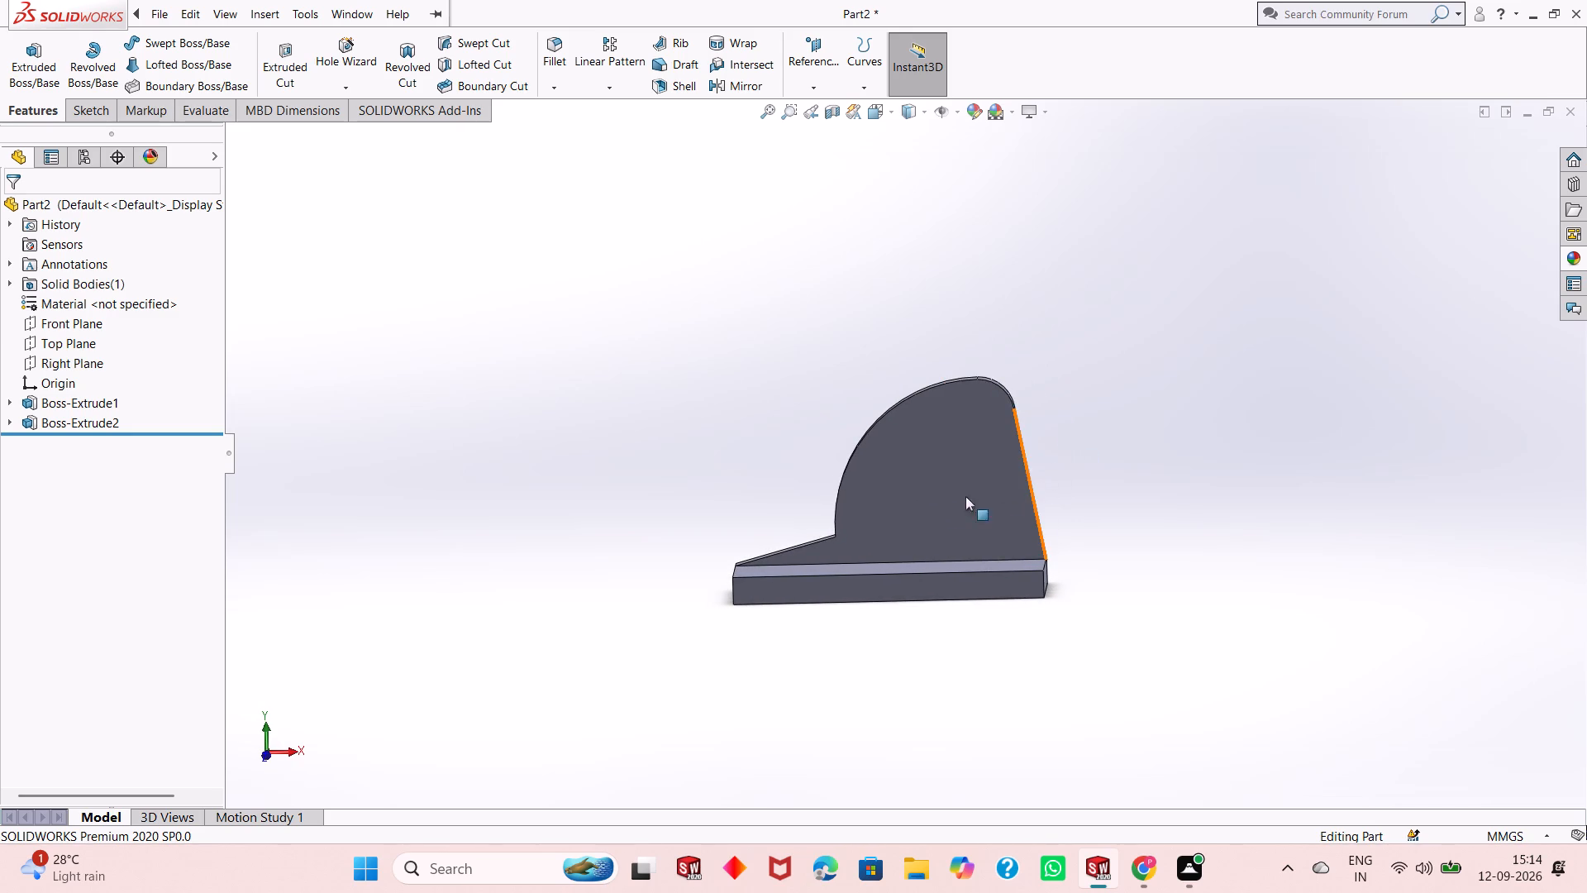
{"action": "left_click", "coordinate": [915, 454]}
{"action": "left_click", "coordinate": [992, 405]}
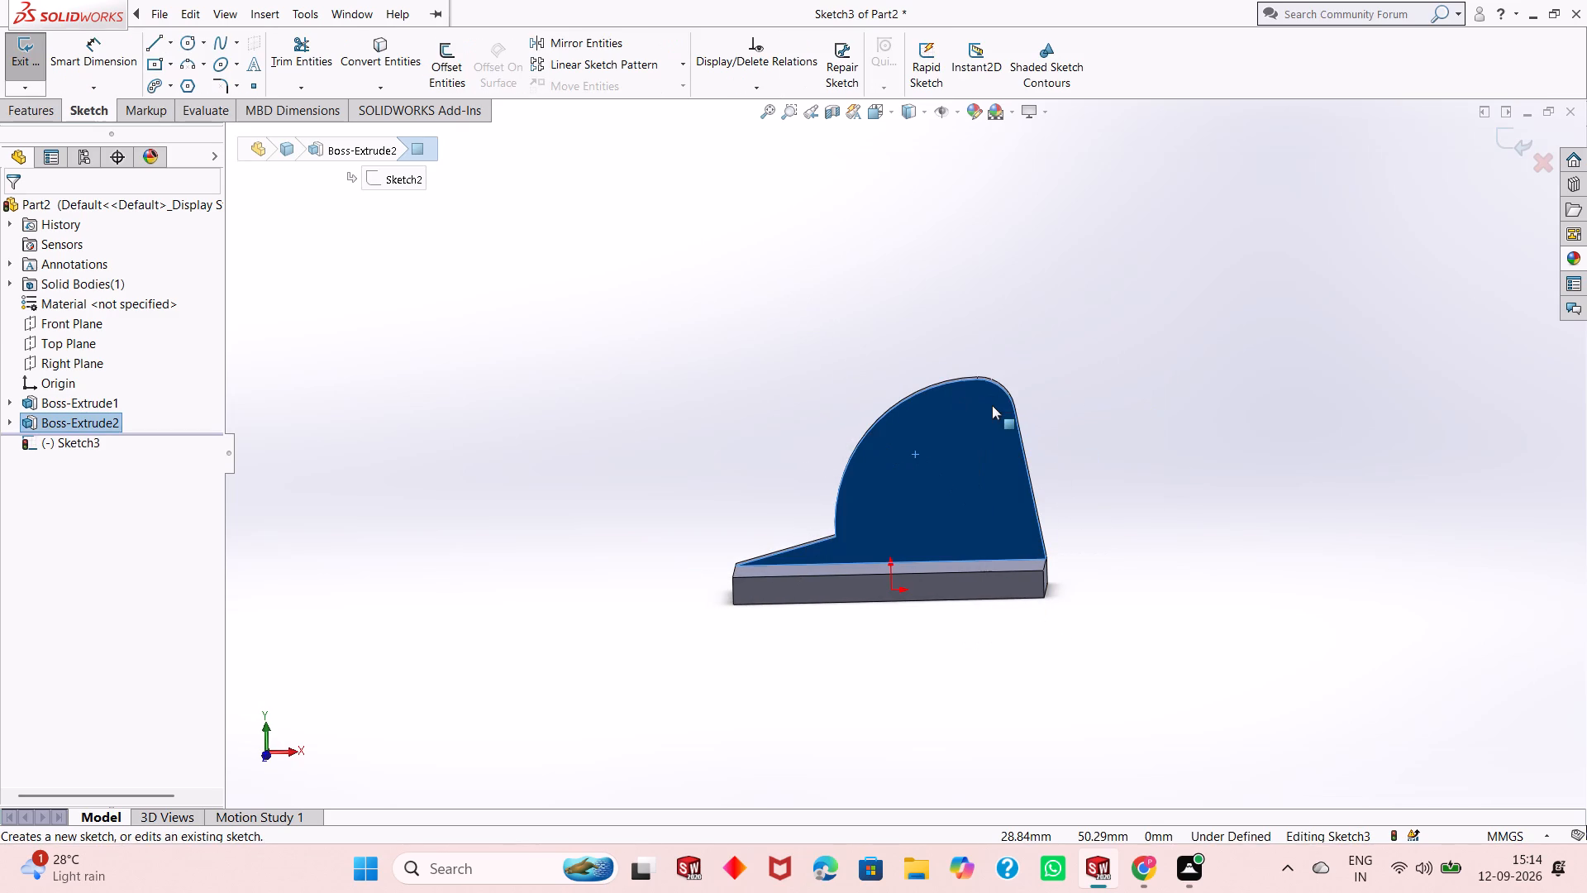
{"action": "key", "text": "ctrl+8"}
{"action": "key", "text": "Escape"}
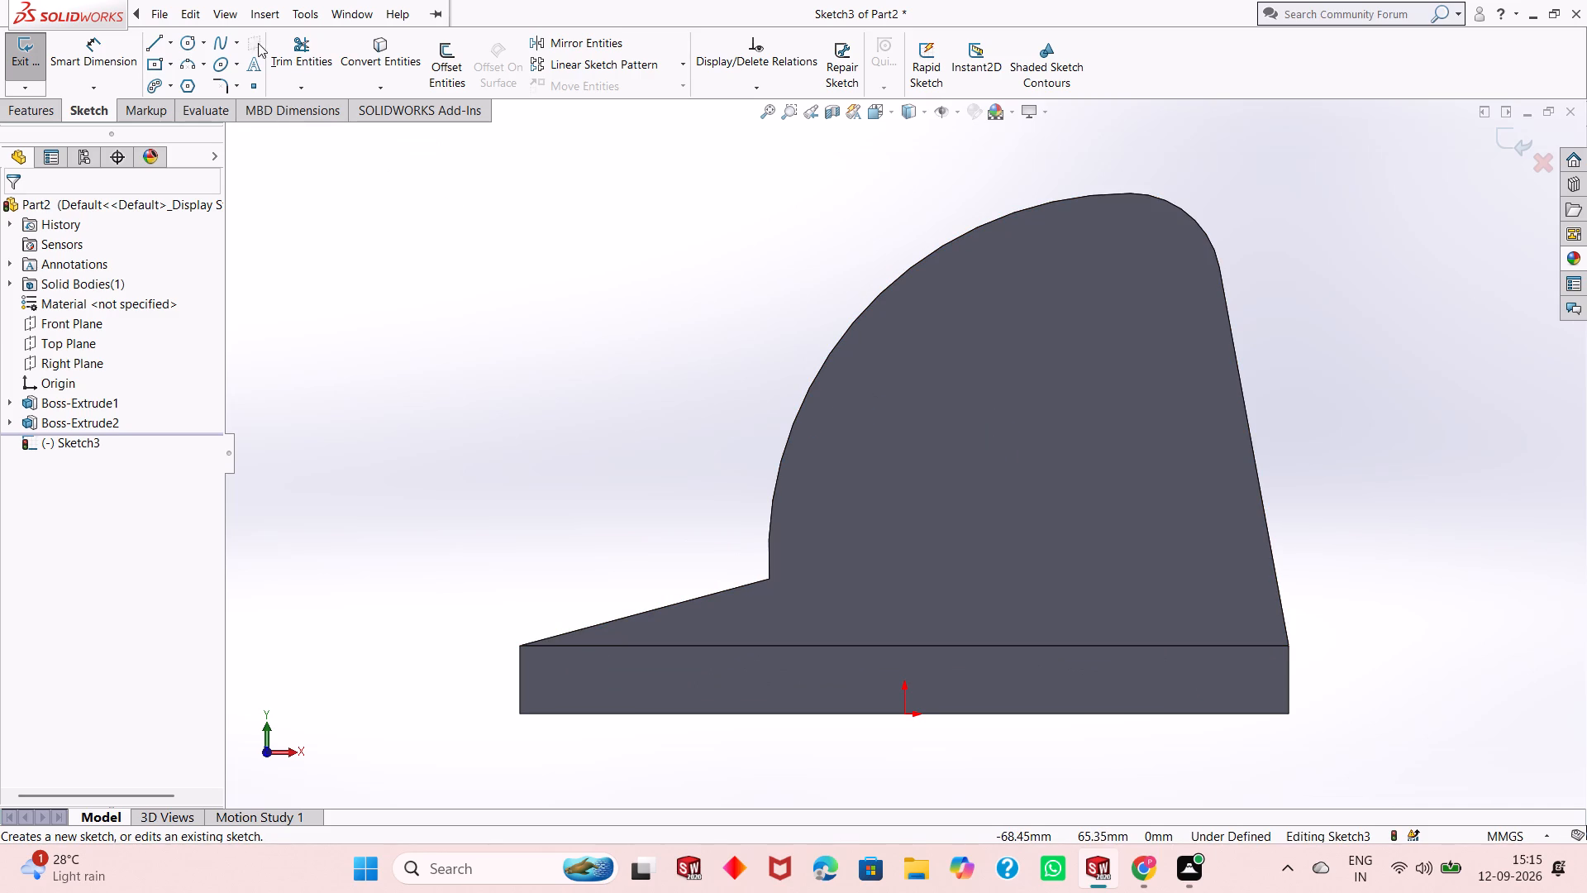
Sketch two concentric circles, about 12.8 mm and 5.8 mm in diameter, centred on the arm's rounded upper corner.
{"action": "left_click", "coordinate": [186, 46]}
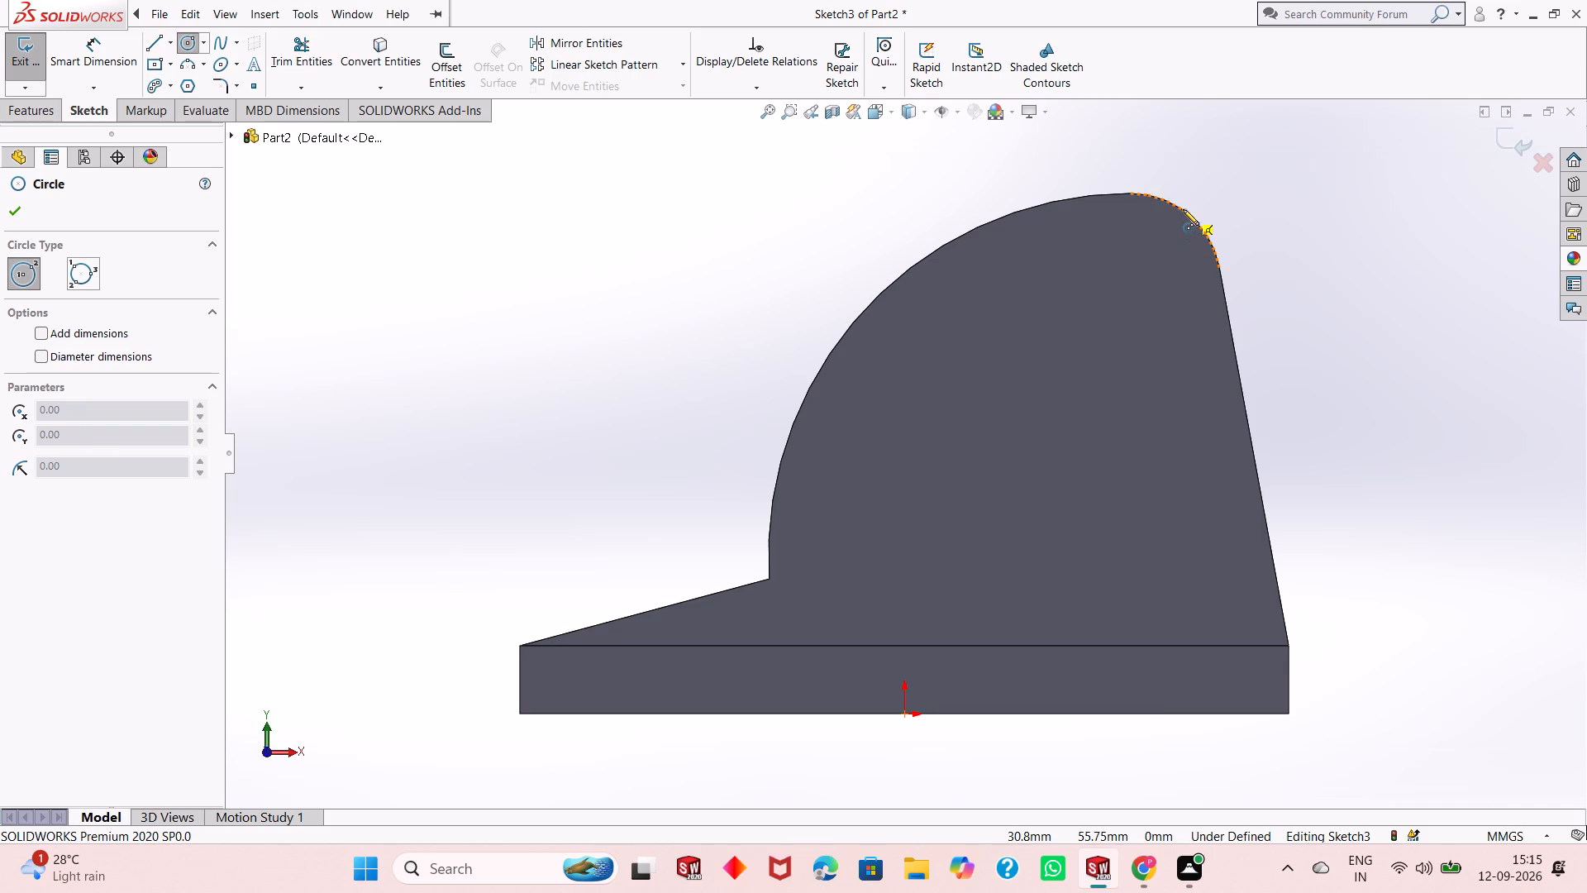
{"action": "left_click", "coordinate": [1133, 282]}
{"action": "left_click", "coordinate": [1137, 341]}
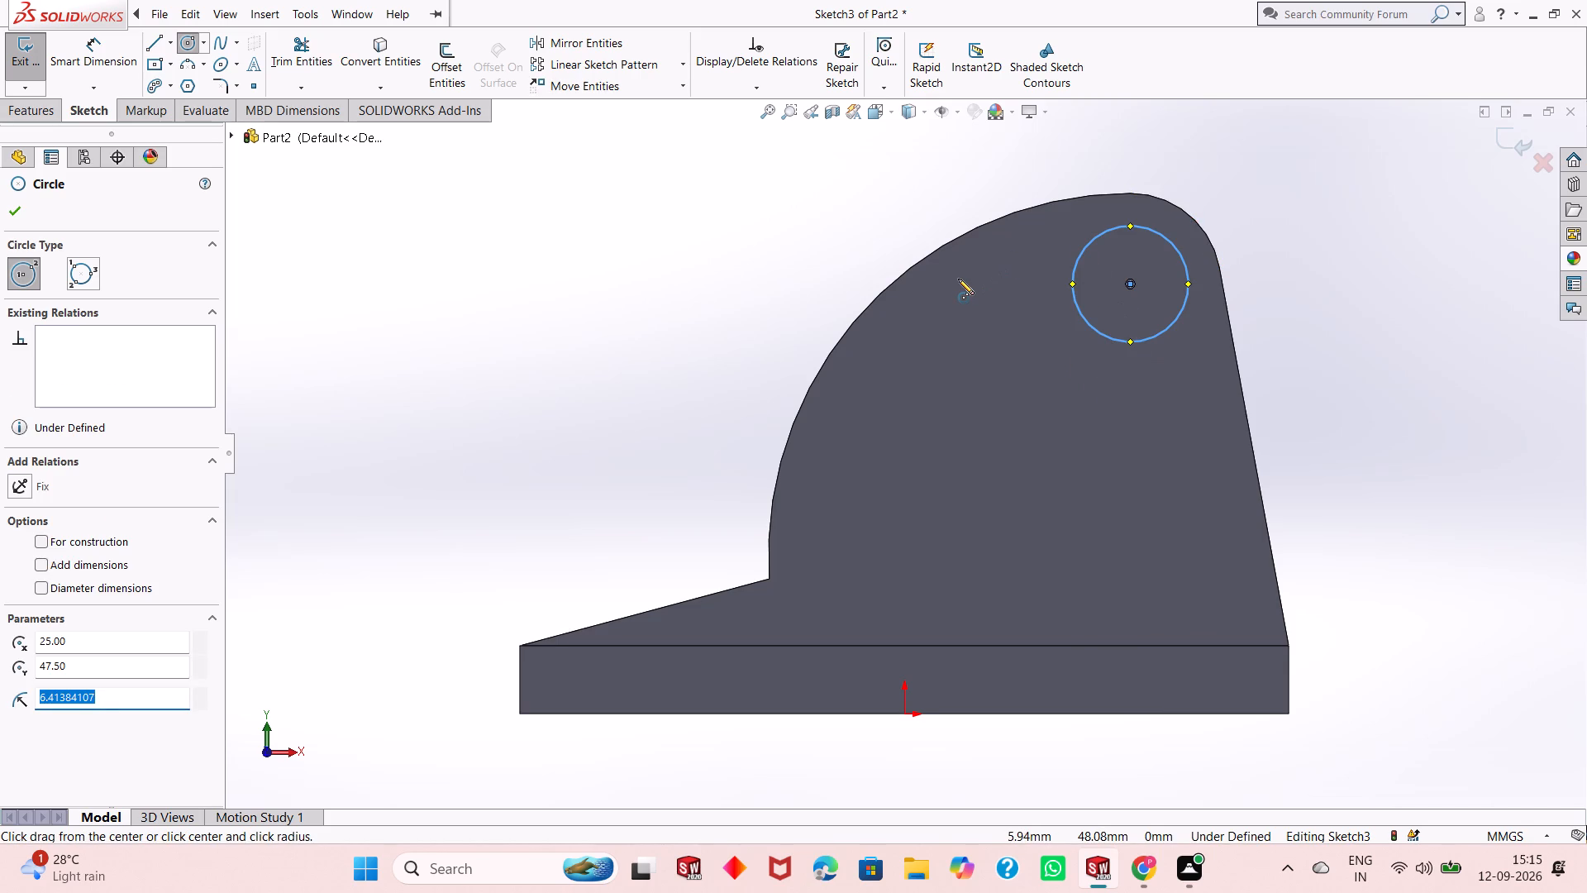
{"action": "left_click", "coordinate": [1132, 283]}
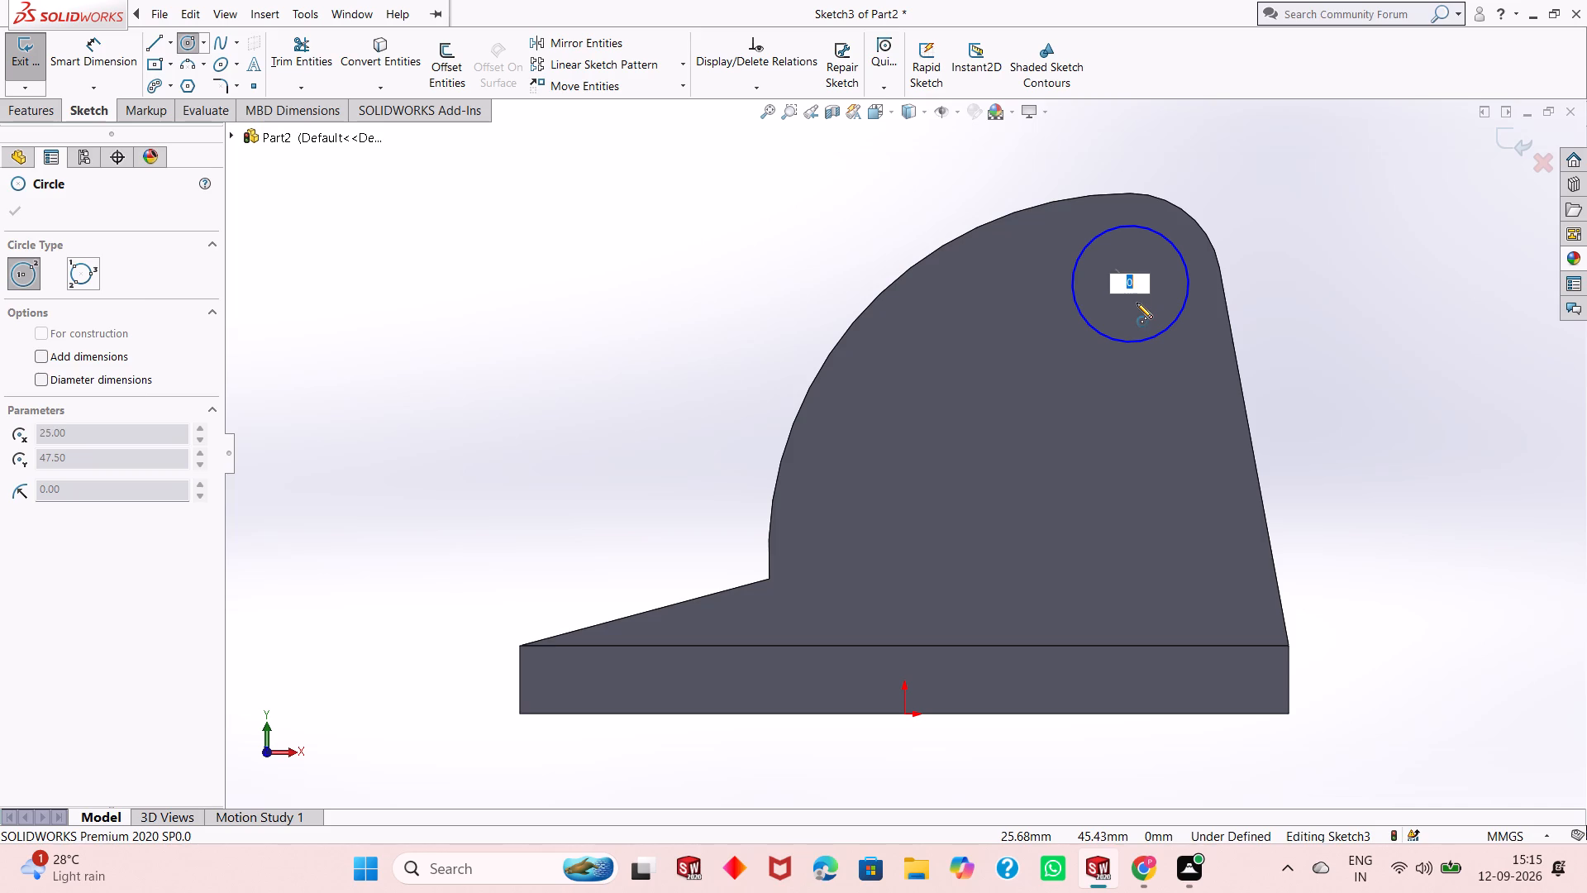
{"action": "key", "text": "Escape"}
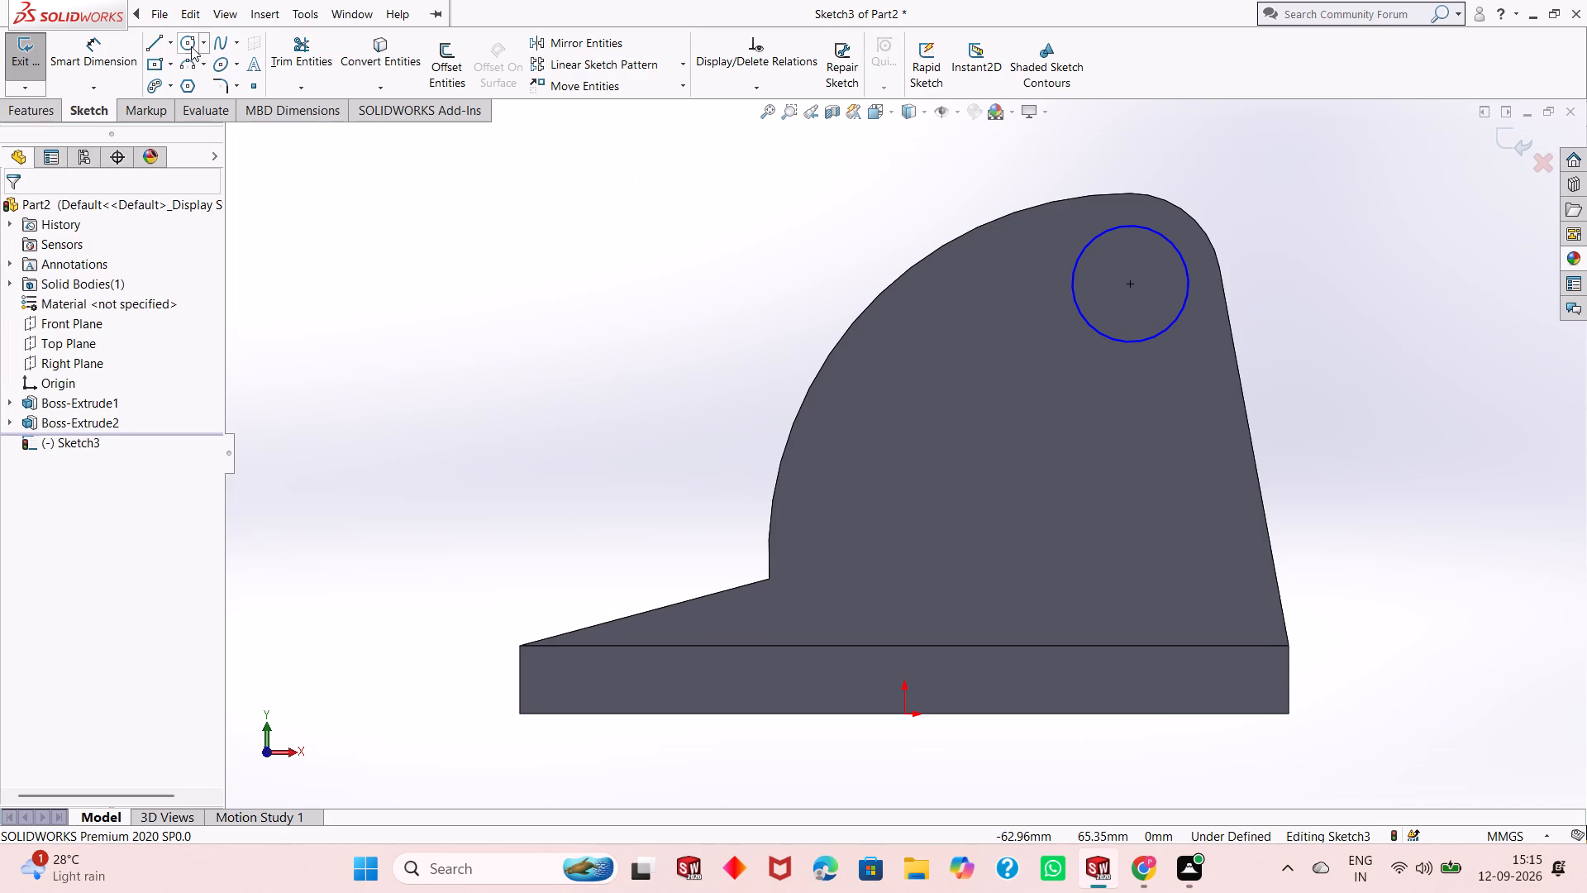
{"action": "left_click", "coordinate": [191, 46]}
{"action": "left_click", "coordinate": [1129, 284]}
{"action": "left_click", "coordinate": [1133, 310]}
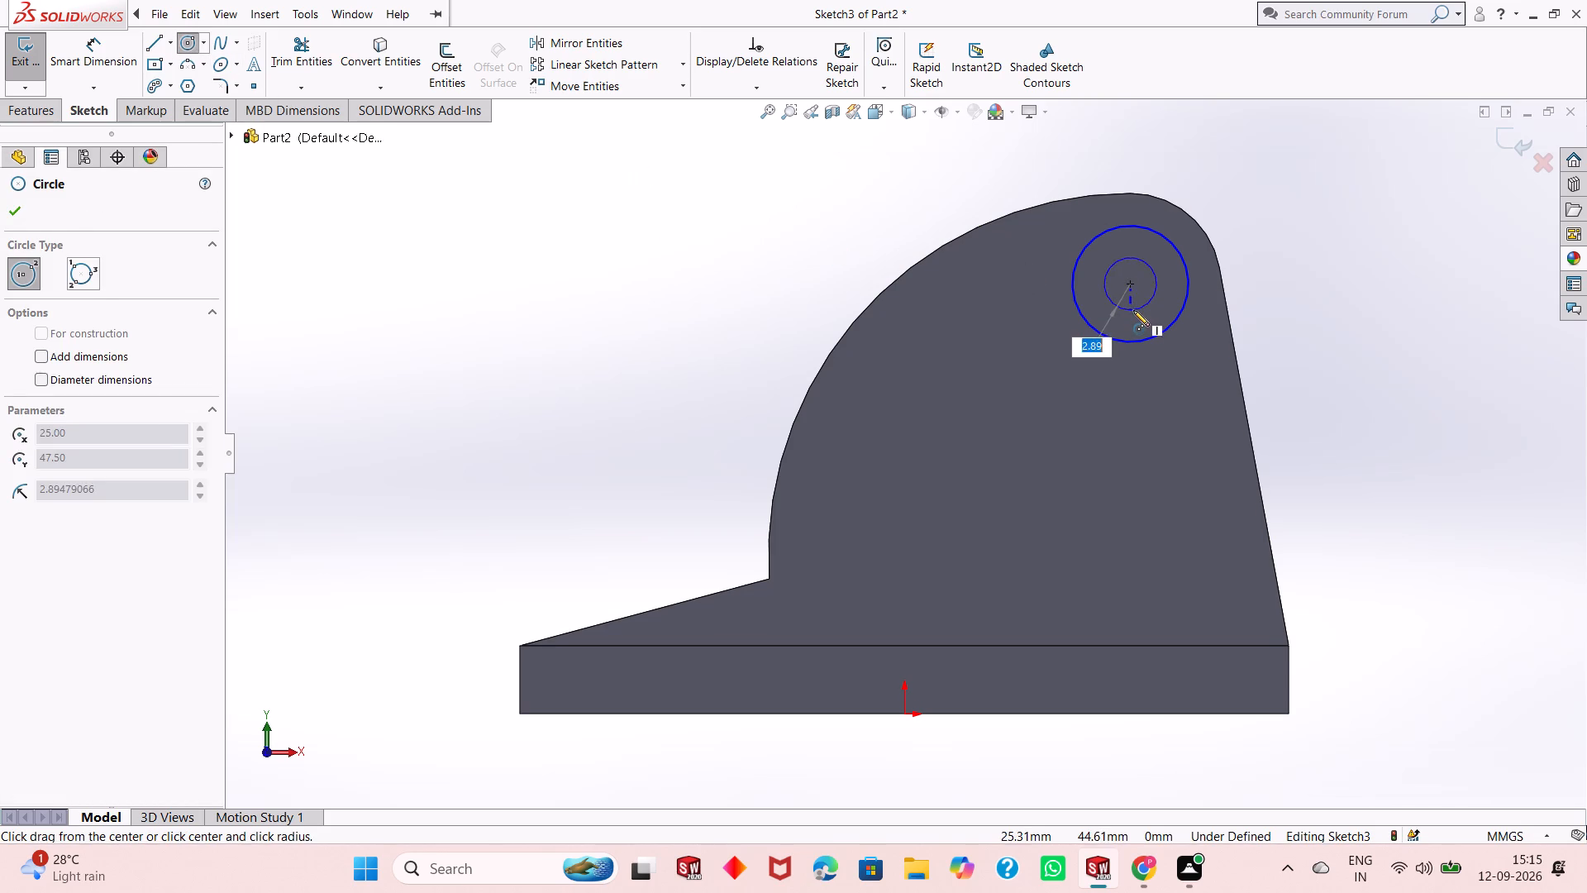
{"action": "key", "text": "Escape"}
{"action": "key", "text": "Escape"}
{"action": "key", "text": "Escape"}
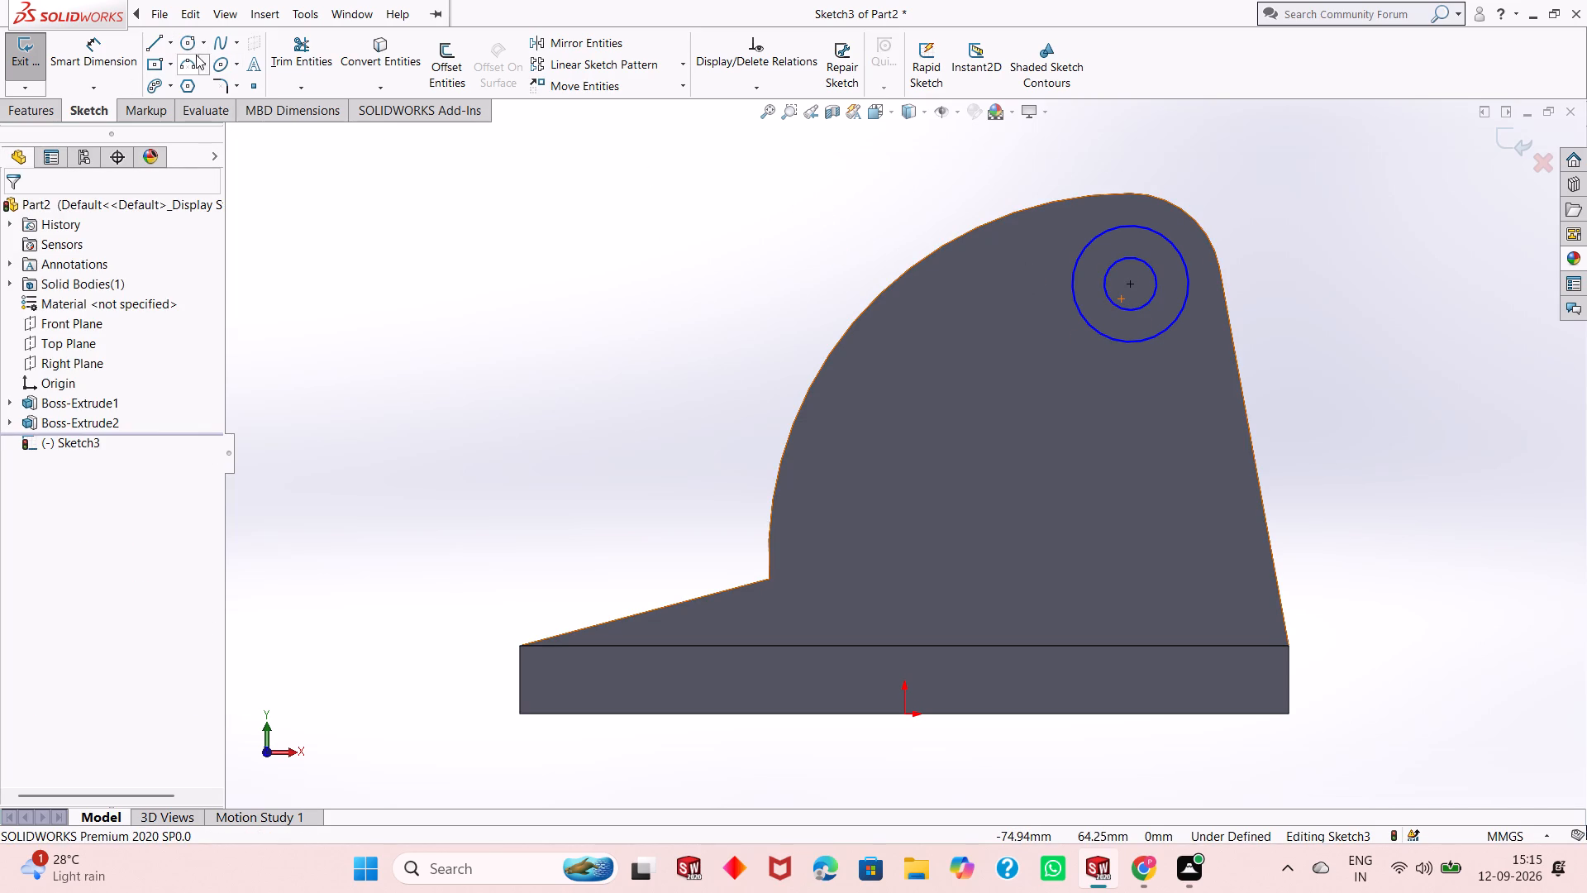
Dimension the outer circle's diameter as 12.5 mm and the inner circle's diameter as 5 mm.
{"action": "left_click", "coordinate": [78, 60]}
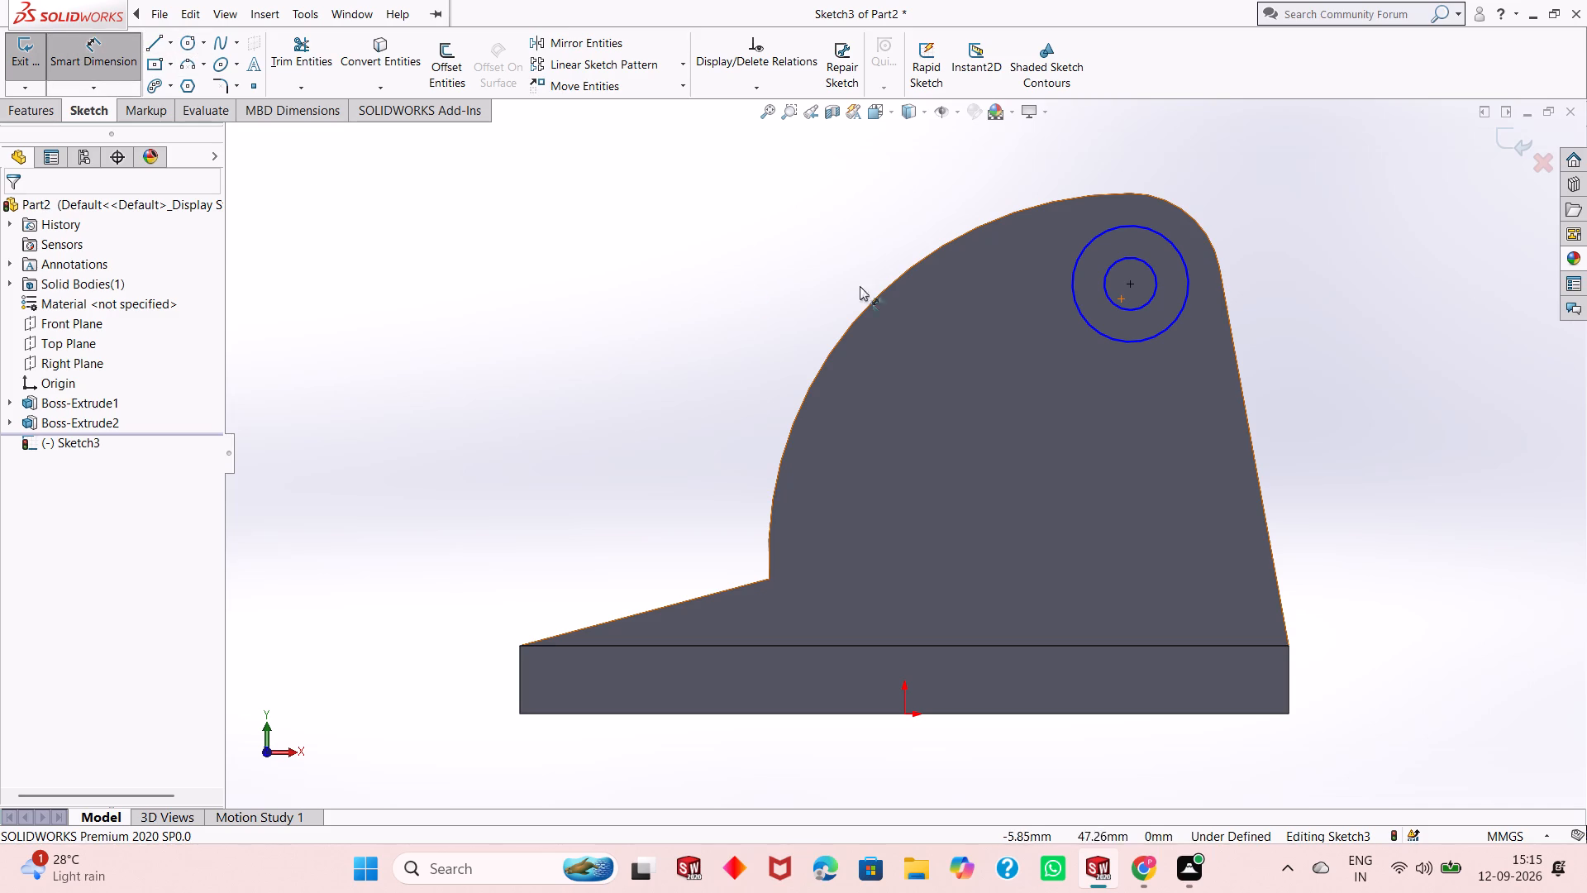
{"action": "left_click", "coordinate": [1181, 308]}
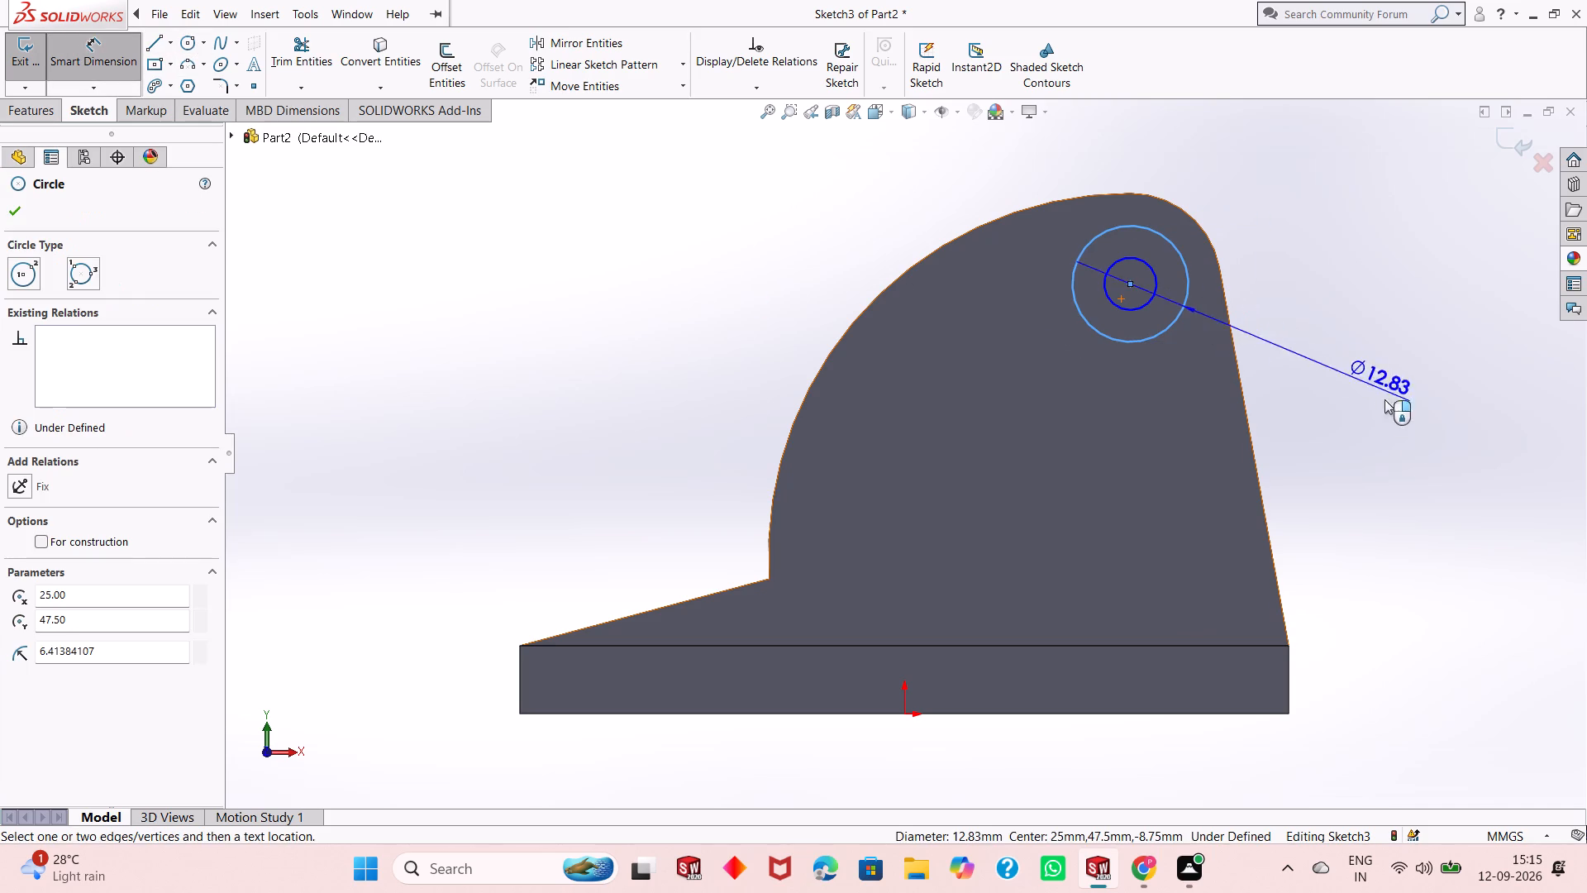
{"action": "left_click", "coordinate": [1404, 452]}
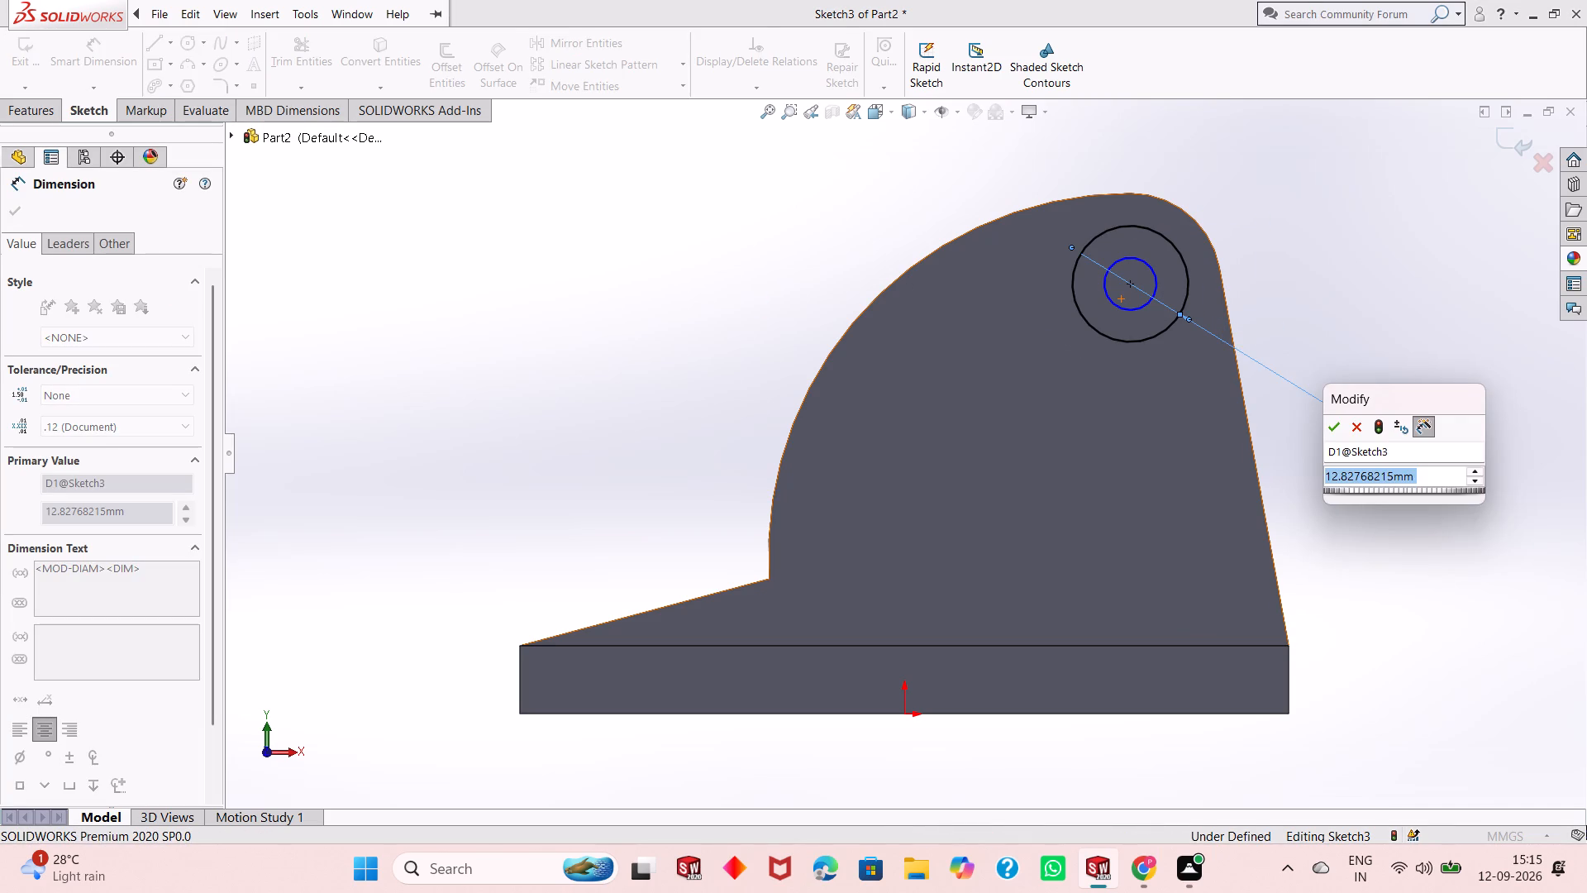
{"action": "type", "text": "12.50"}
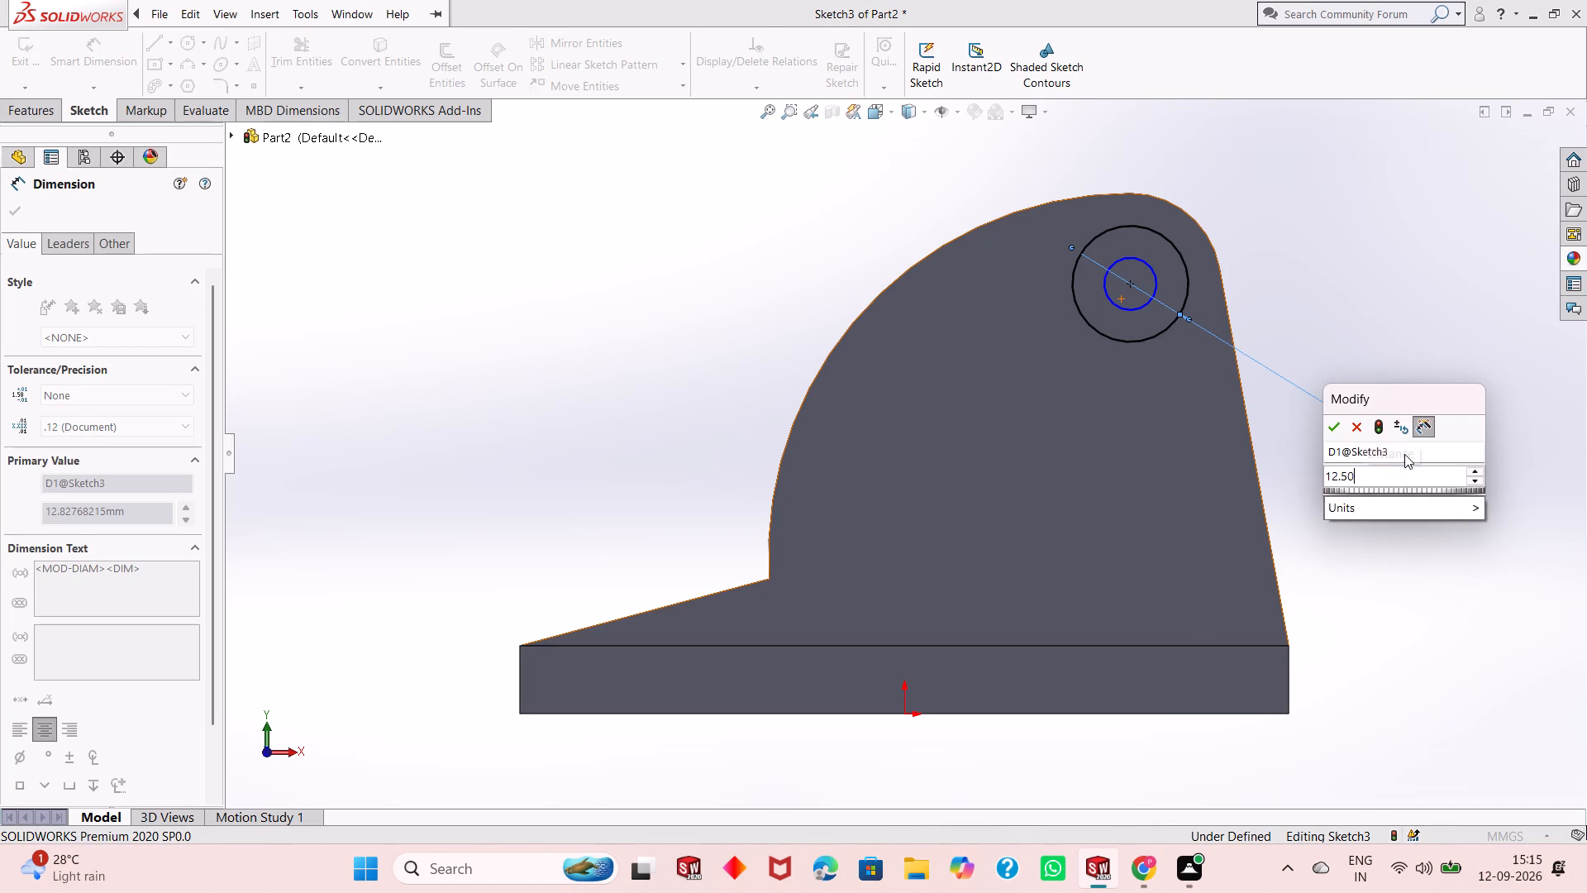
{"action": "key", "text": "Return"}
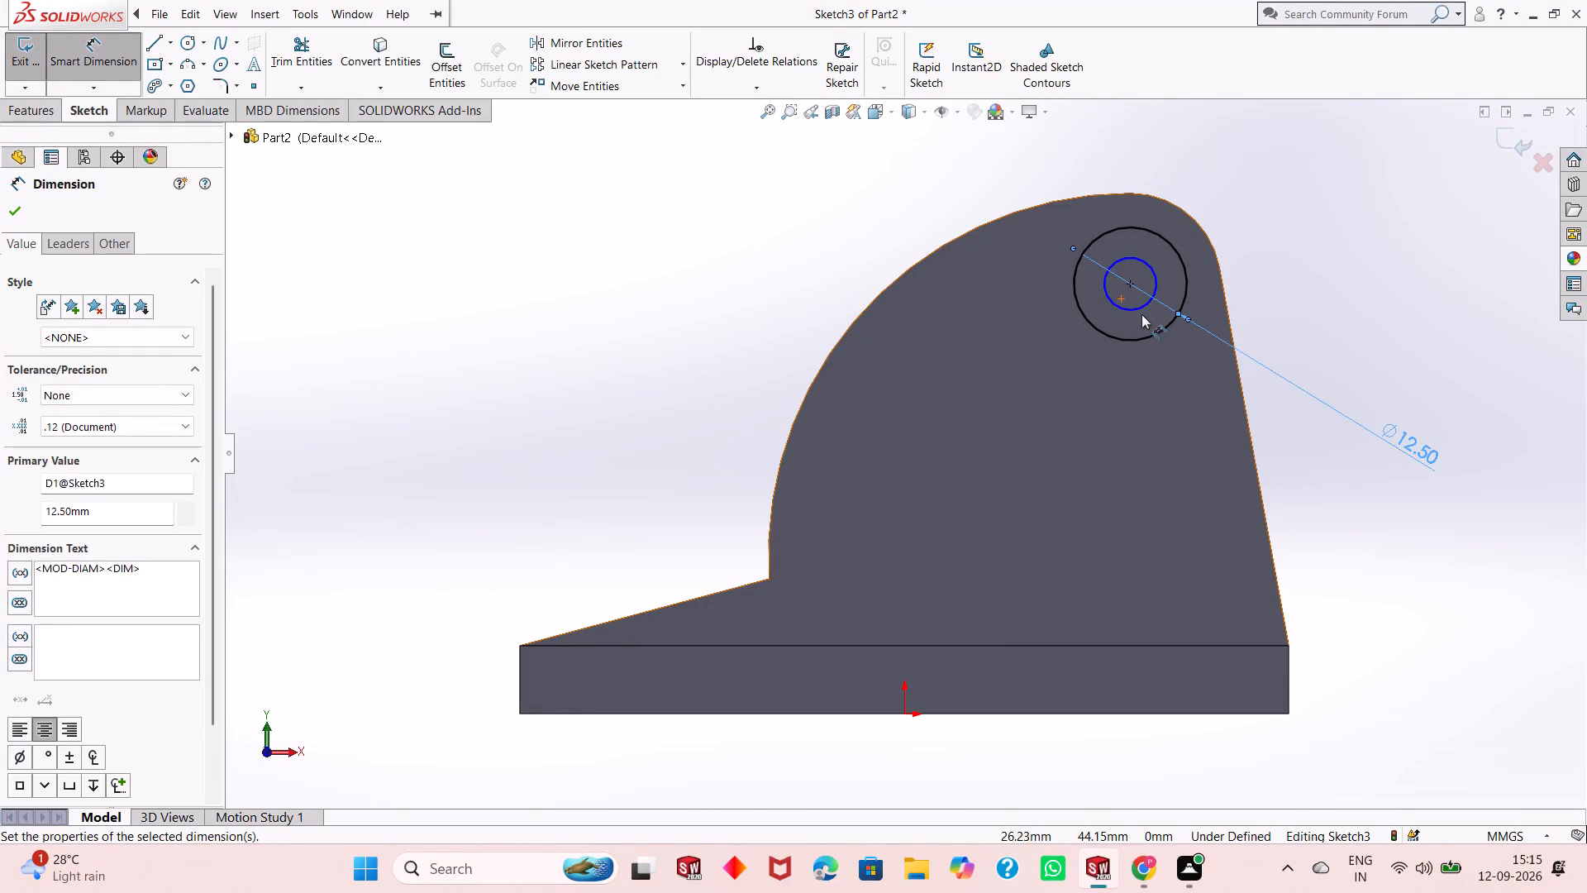
{"action": "left_click", "coordinate": [1139, 311]}
{"action": "left_click", "coordinate": [1431, 614]}
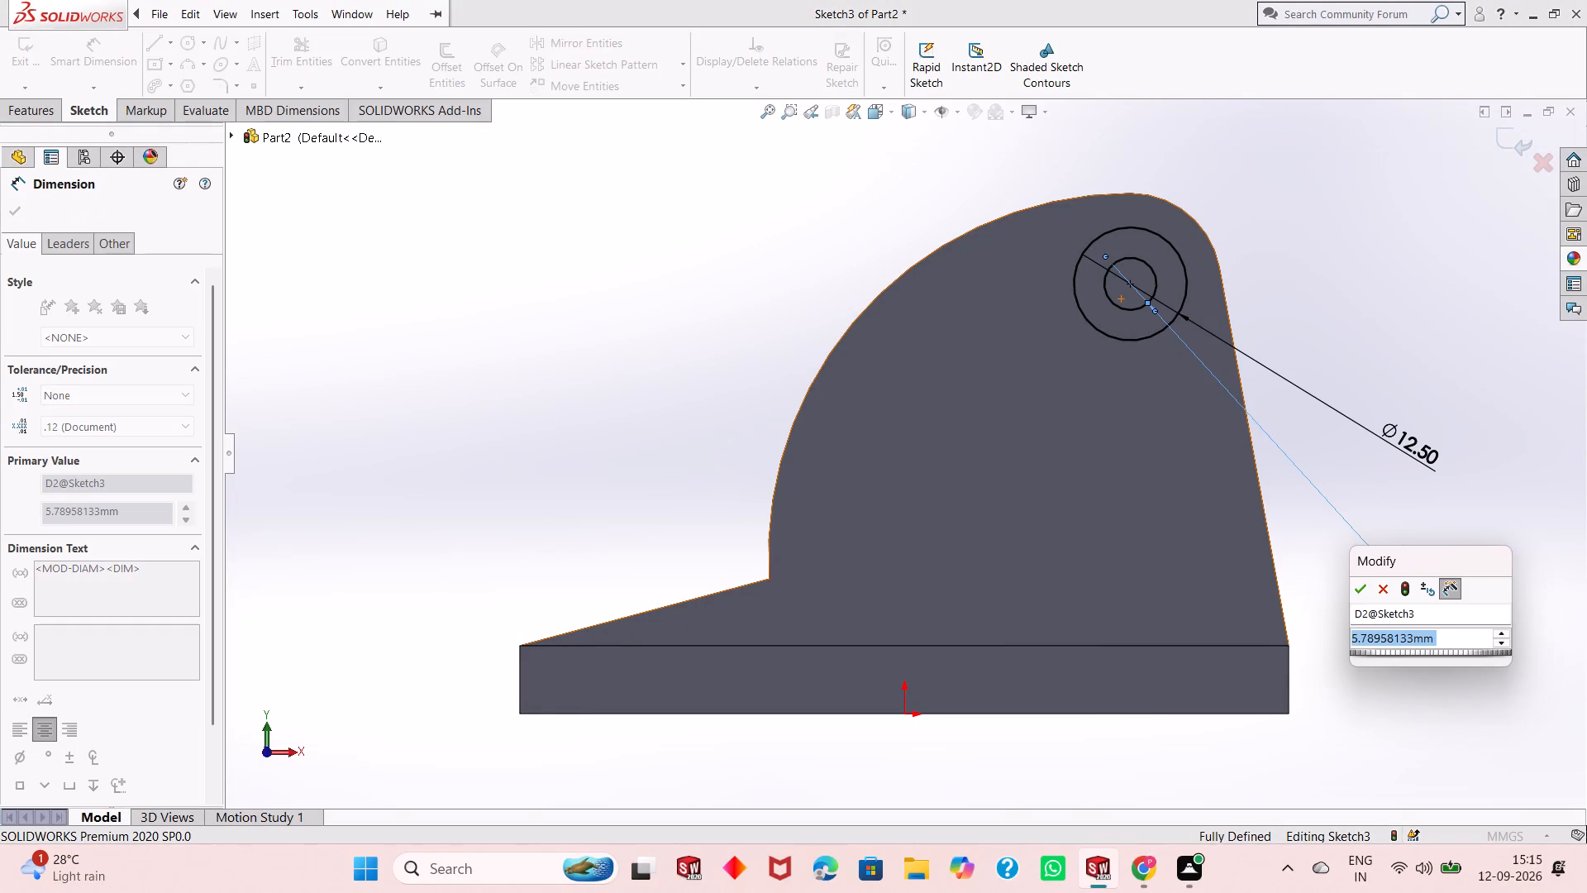
{"action": "key", "text": "5"}
{"action": "key", "text": "Return"}
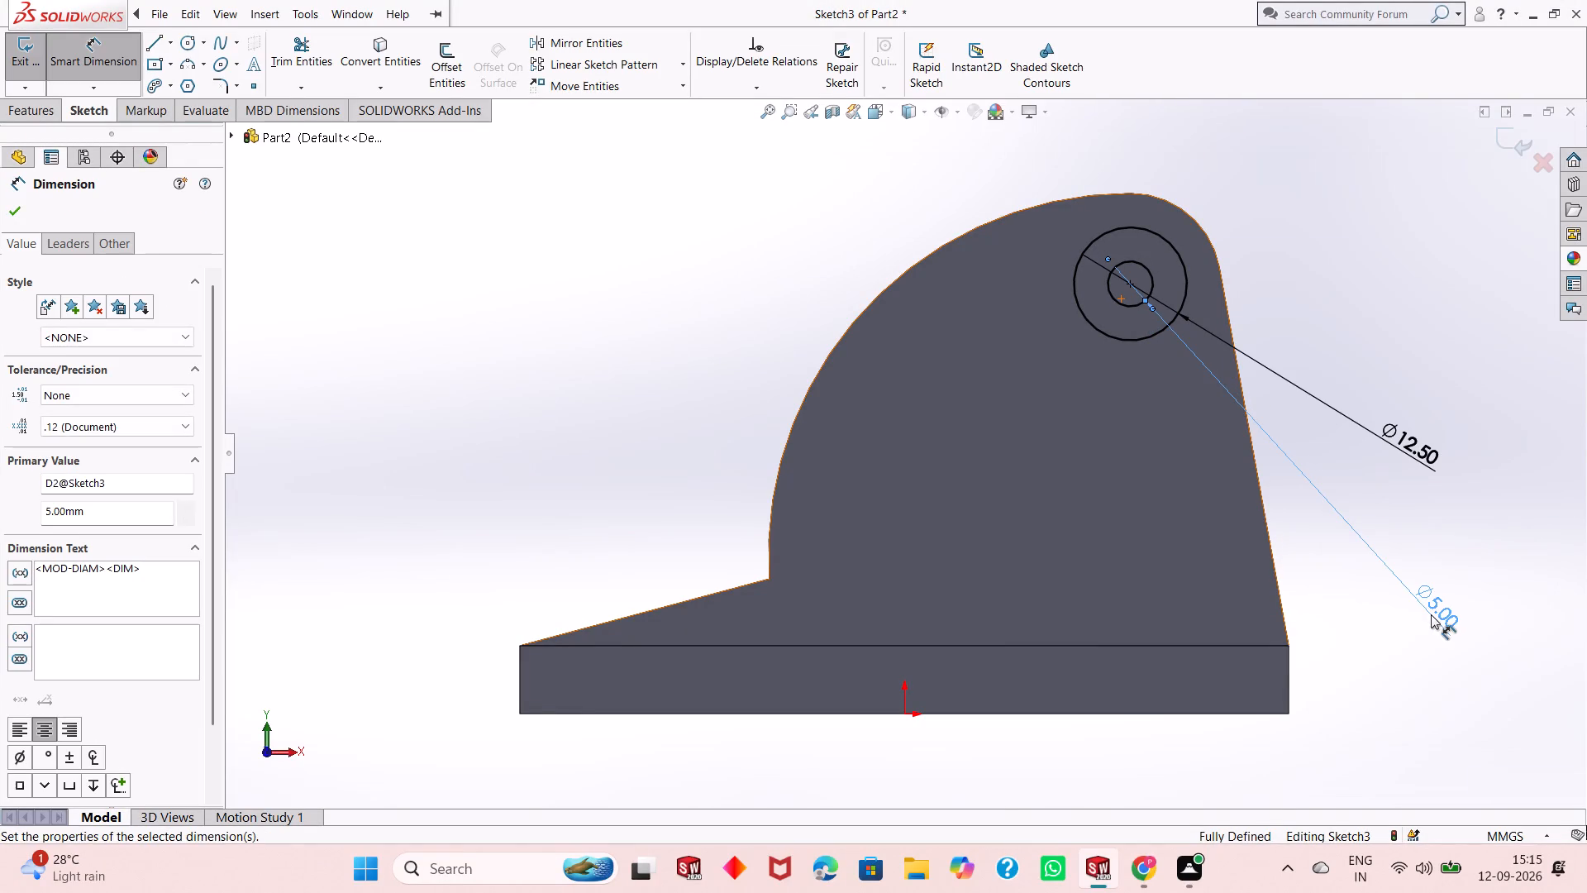
{"action": "right_click", "coordinate": [1313, 327]}
{"action": "left_click", "coordinate": [1340, 376]}
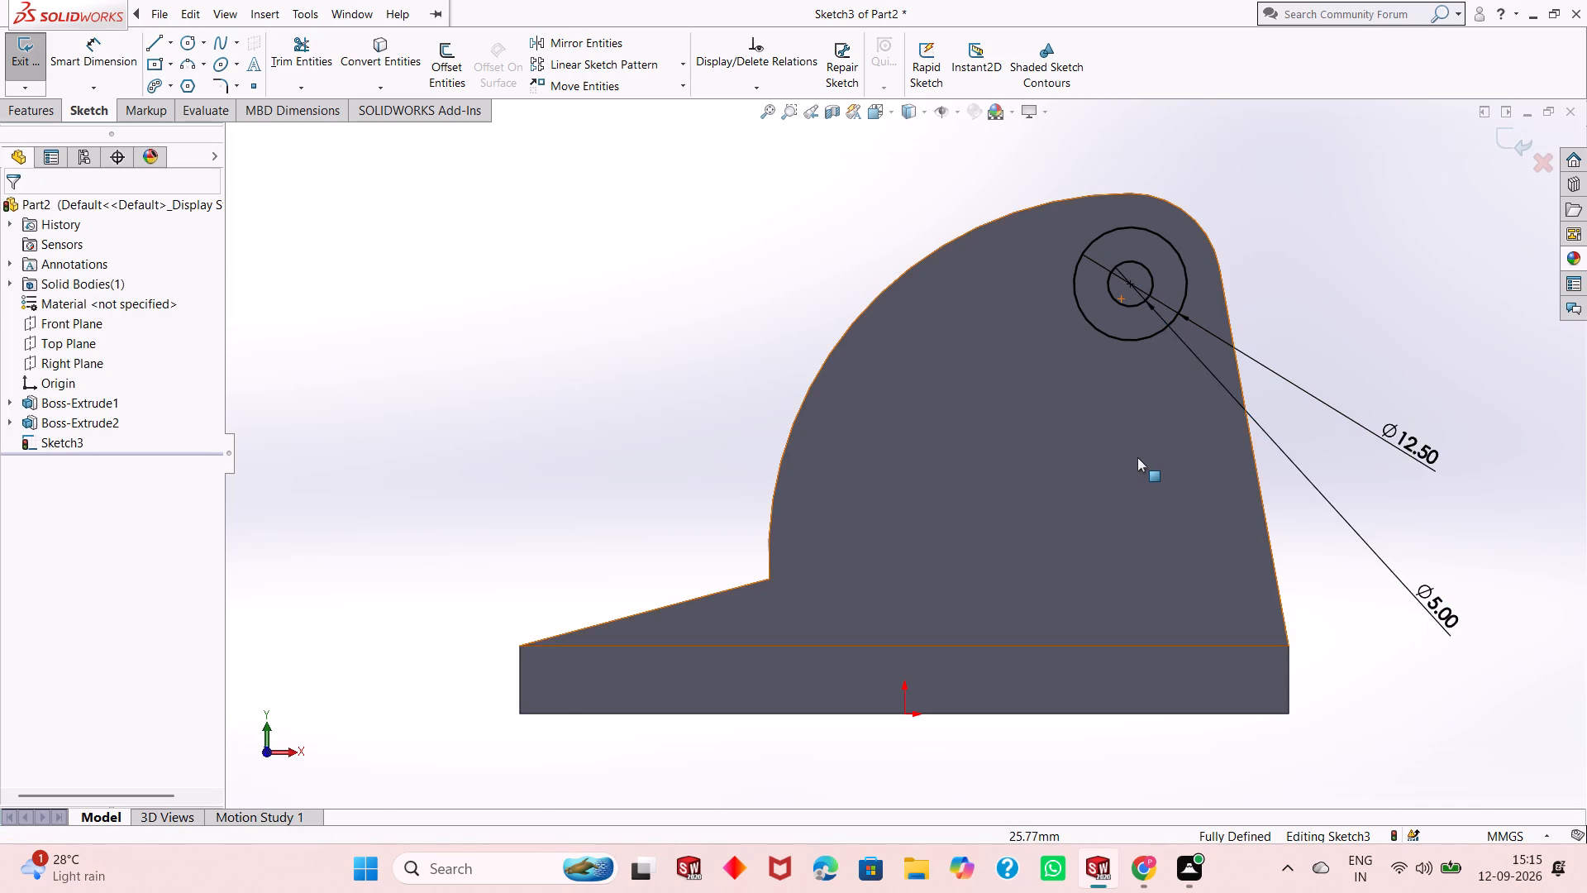
Extrude the two concentric circles 2.5 mm as a merged boss, outward from the arm's face over the base plate.
{"action": "scroll", "coordinate": [1137, 458], "scroll_direction": "up", "scroll_amount": 1}
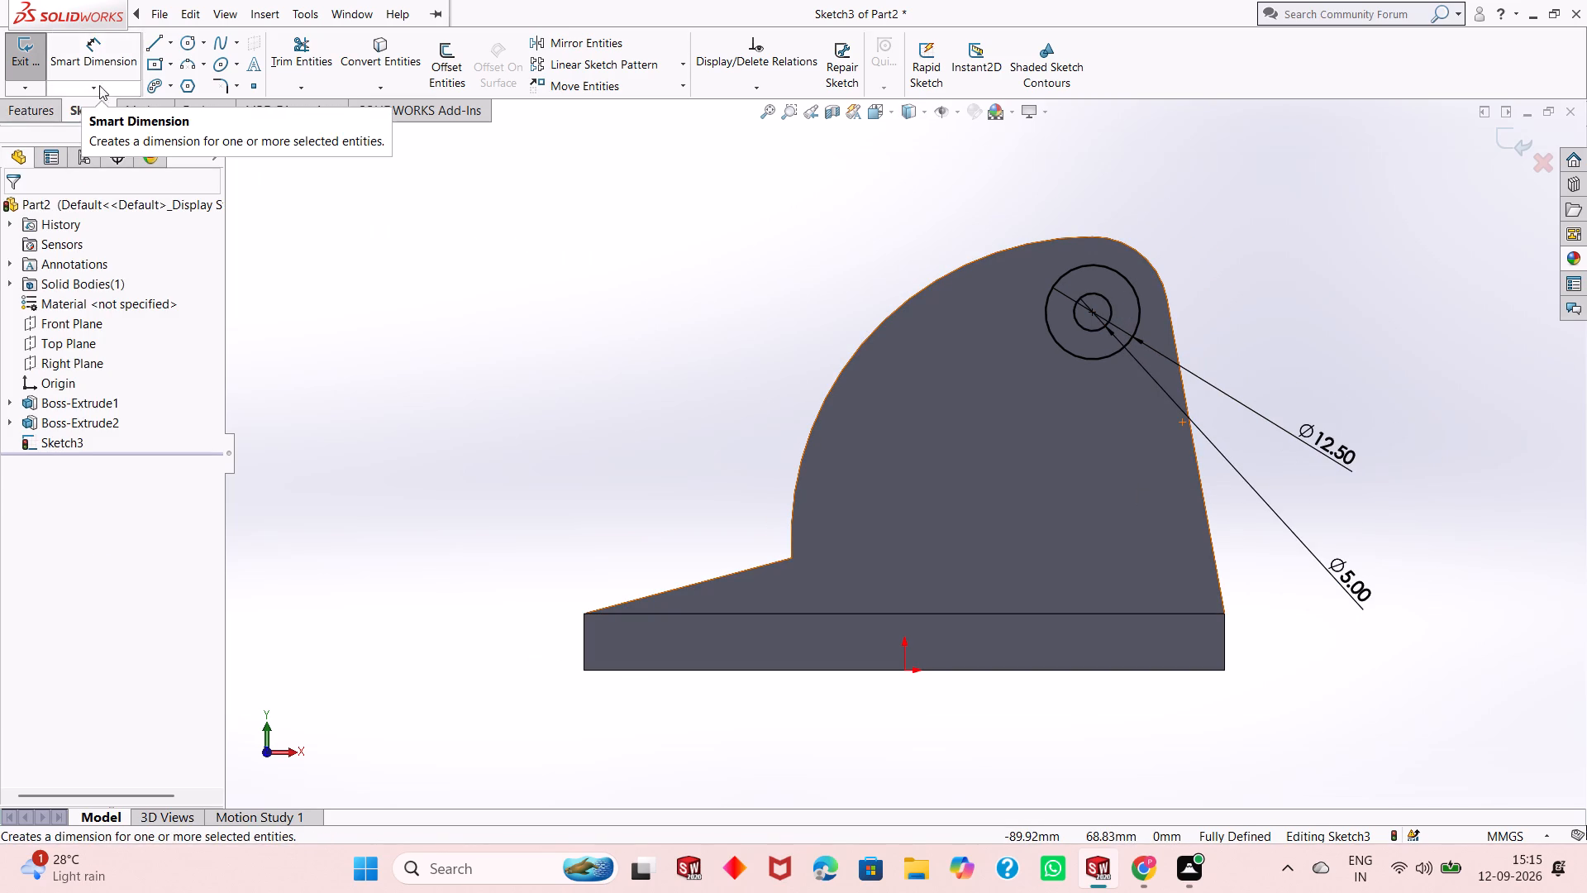
{"action": "left_click", "coordinate": [50, 112]}
{"action": "left_click", "coordinate": [49, 92]}
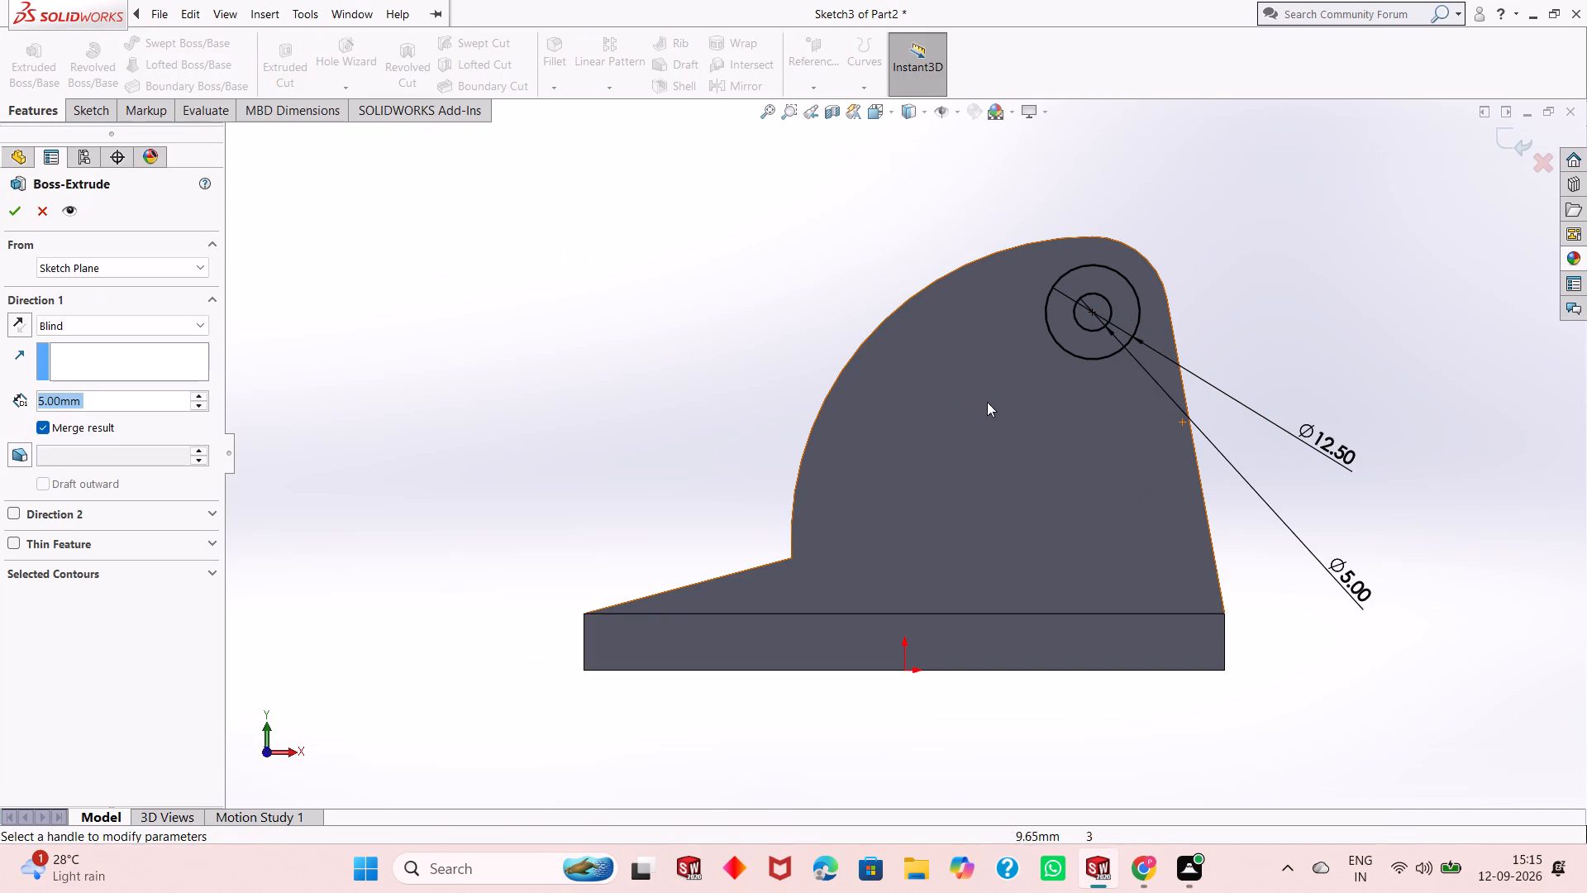
{"action": "middle_click_drag", "start_coordinate": [1305, 455], "coordinate": [1254, 481]}
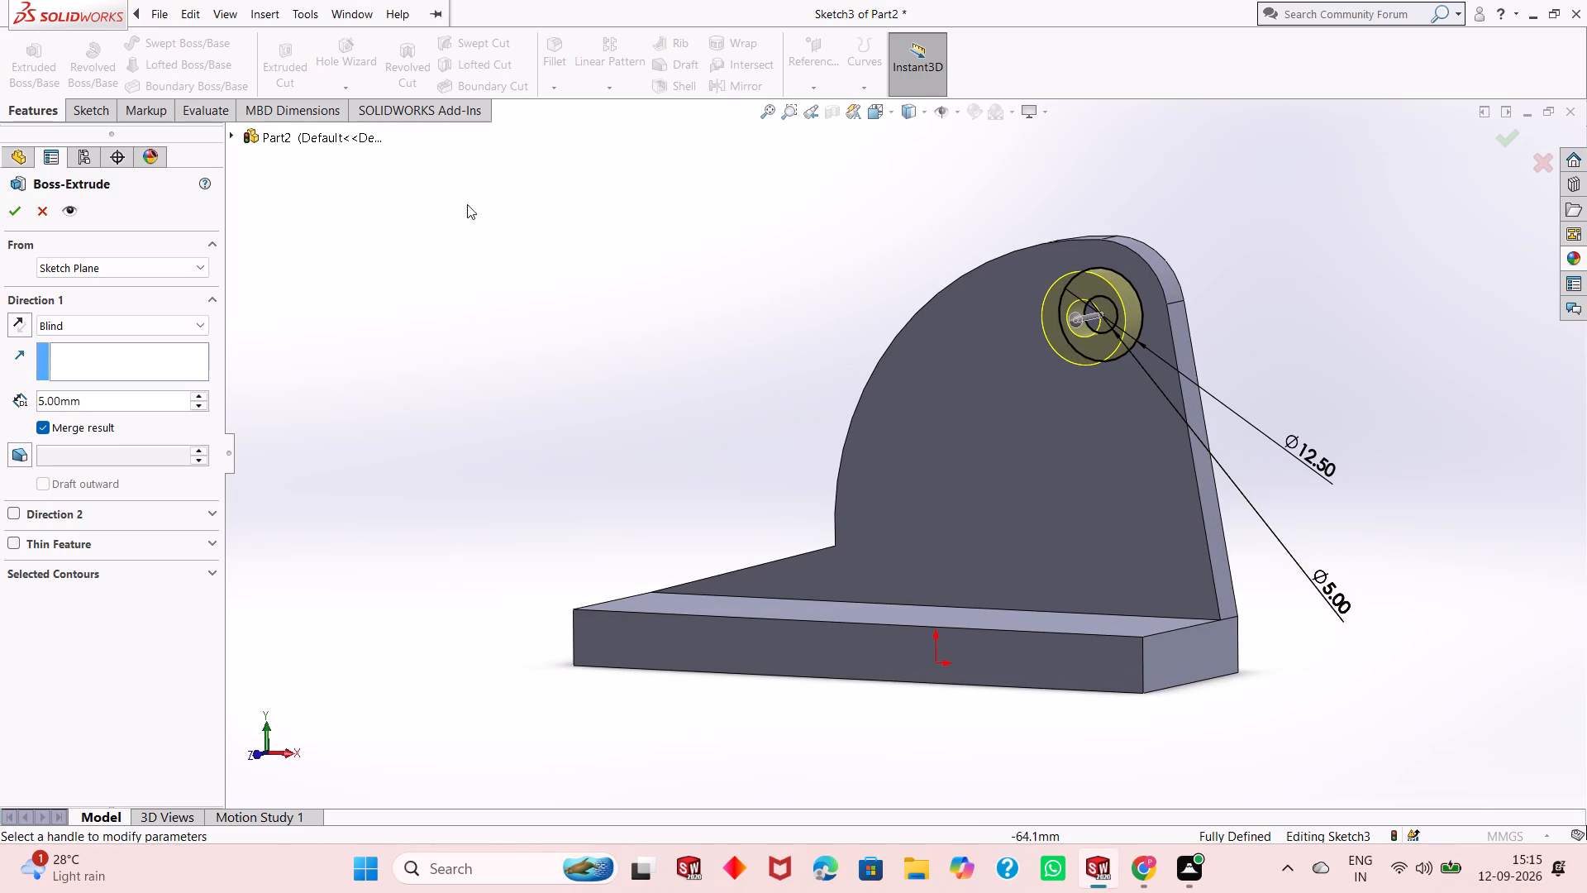
{"action": "double_click", "coordinate": [74, 396]}
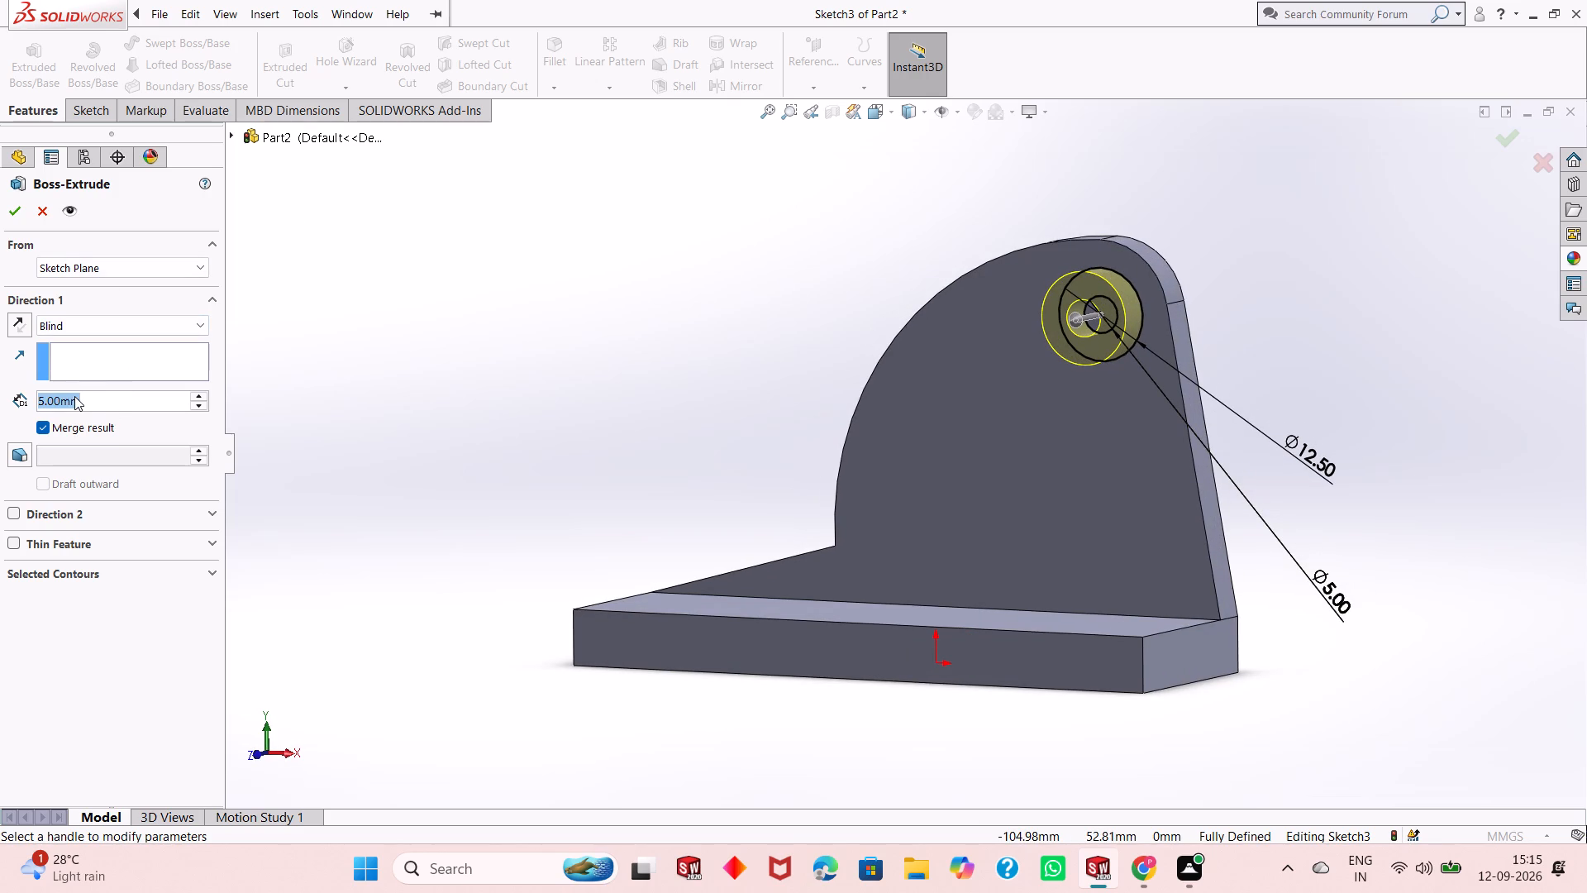
{"action": "type", "text": "2..5"}
{"action": "key", "text": "0"}
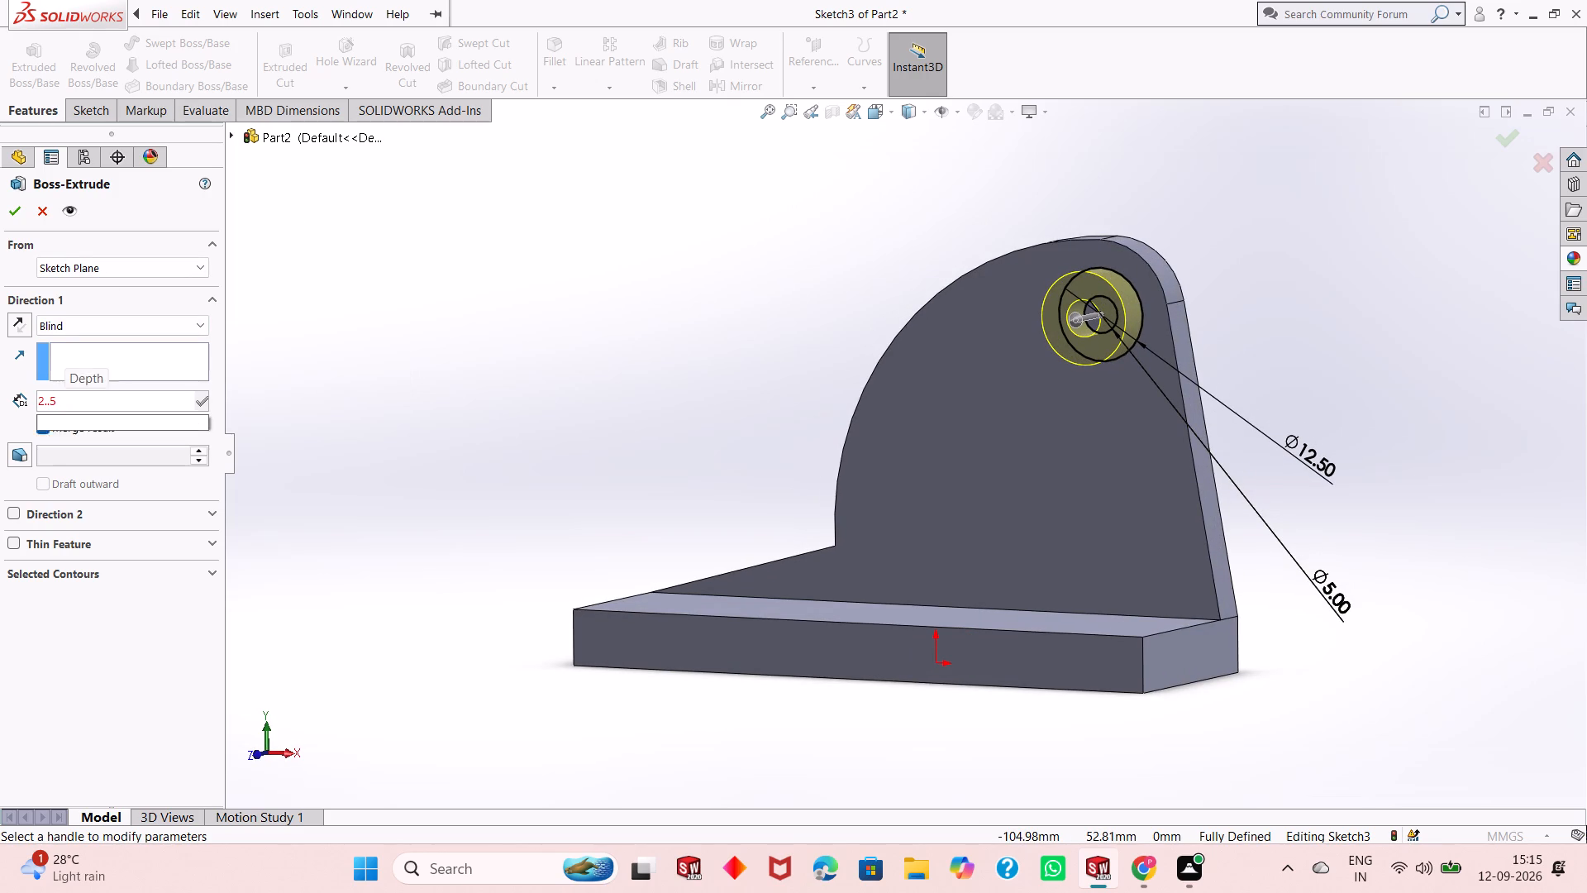
{"action": "key", "text": "BackSpace"}
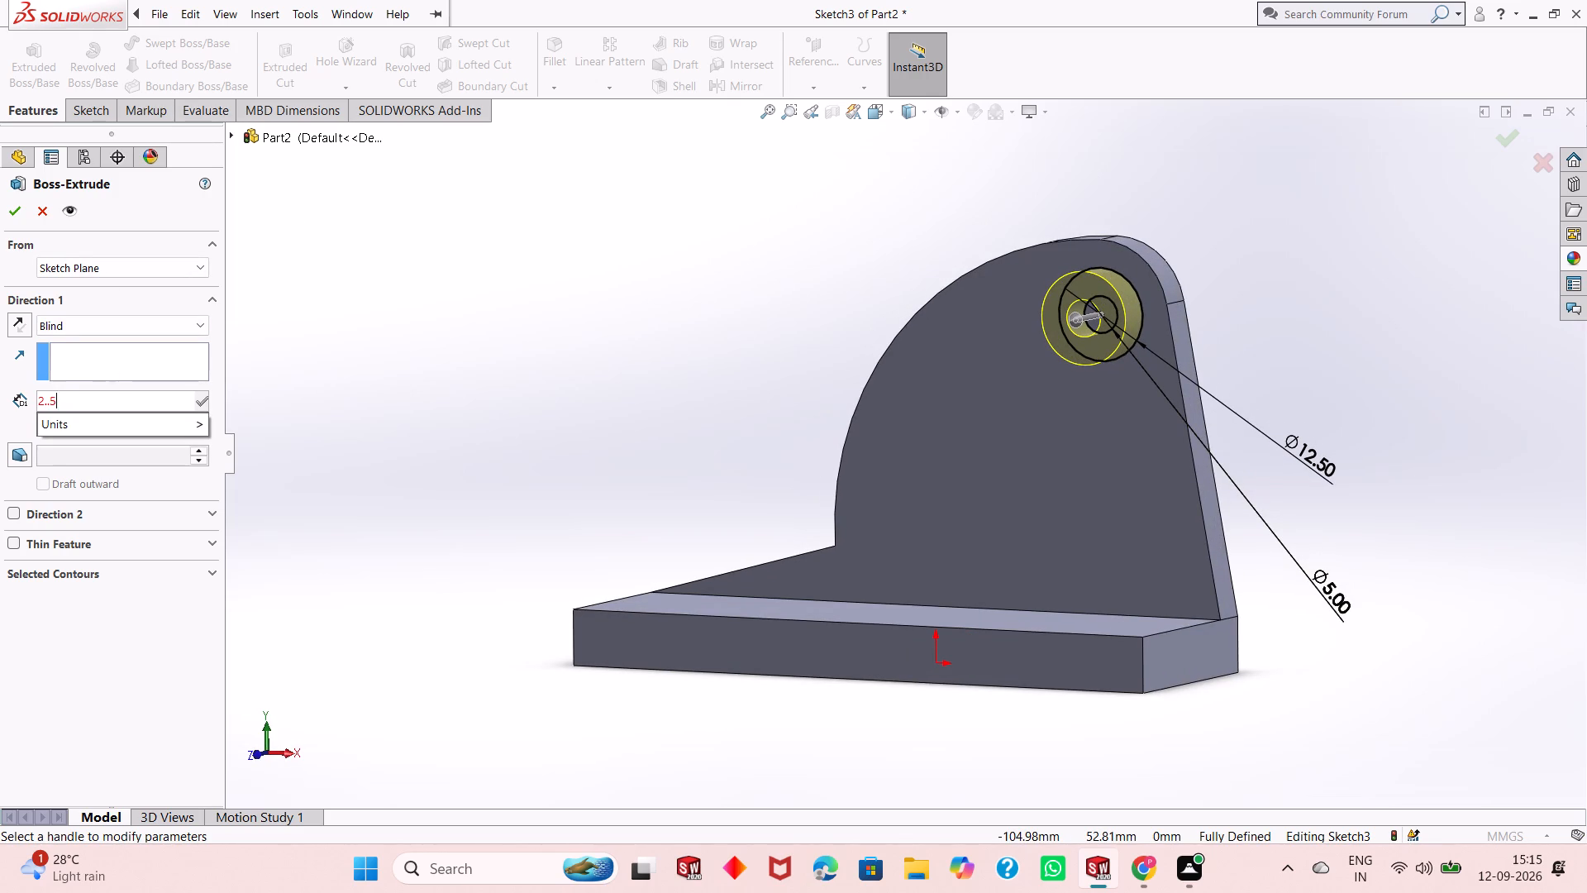
{"action": "key", "text": "BackSpace"}
{"action": "key", "text": "BackSpace"}
{"action": "key", "text": "0"}
{"action": "key", "text": "BackSpace"}
{"action": "type", "text": "50"}
{"action": "key", "text": "Return"}
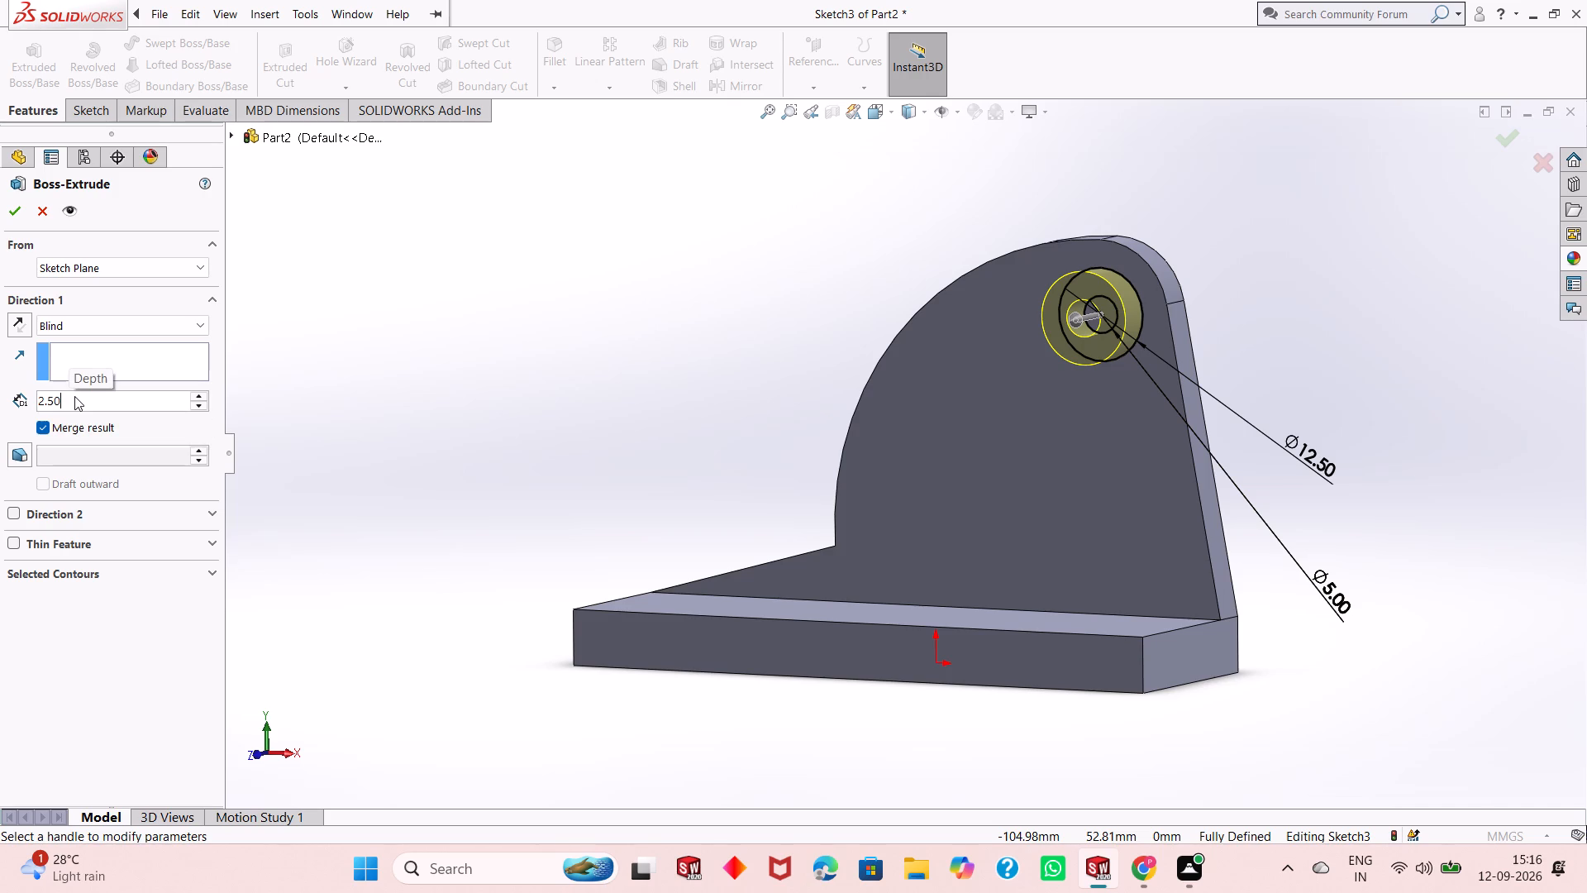
{"action": "left_click", "coordinate": [10, 208]}
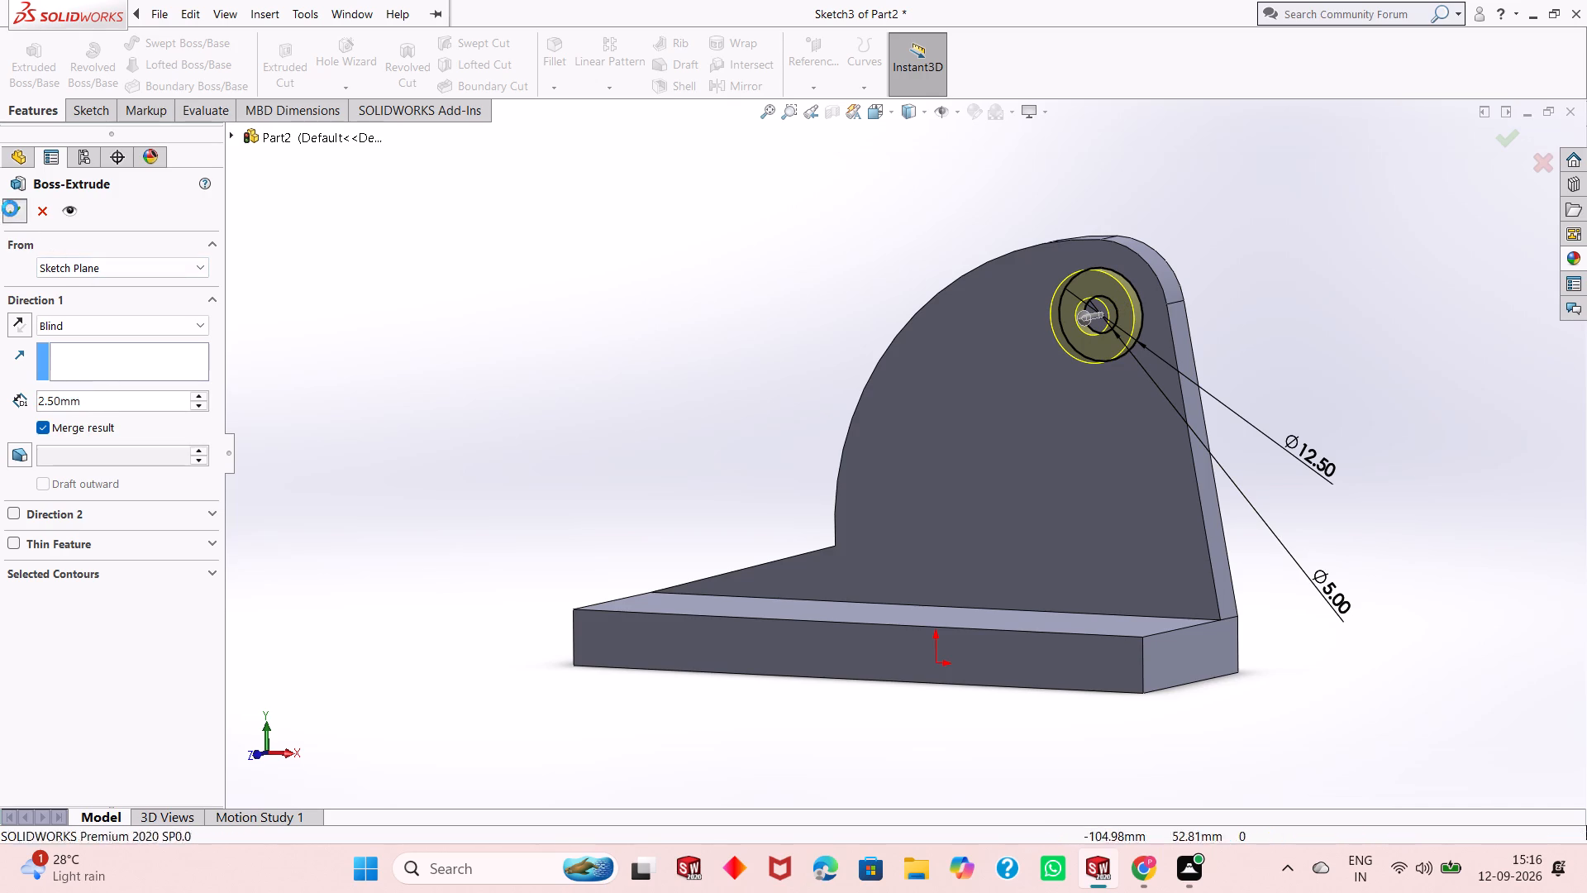
{"action": "left_click", "coordinate": [730, 355]}
{"action": "scroll", "coordinate": [1041, 447], "scroll_direction": "up", "scroll_amount": 1}
{"action": "middle_click_drag", "start_coordinate": [1041, 447], "coordinate": [1029, 466]}
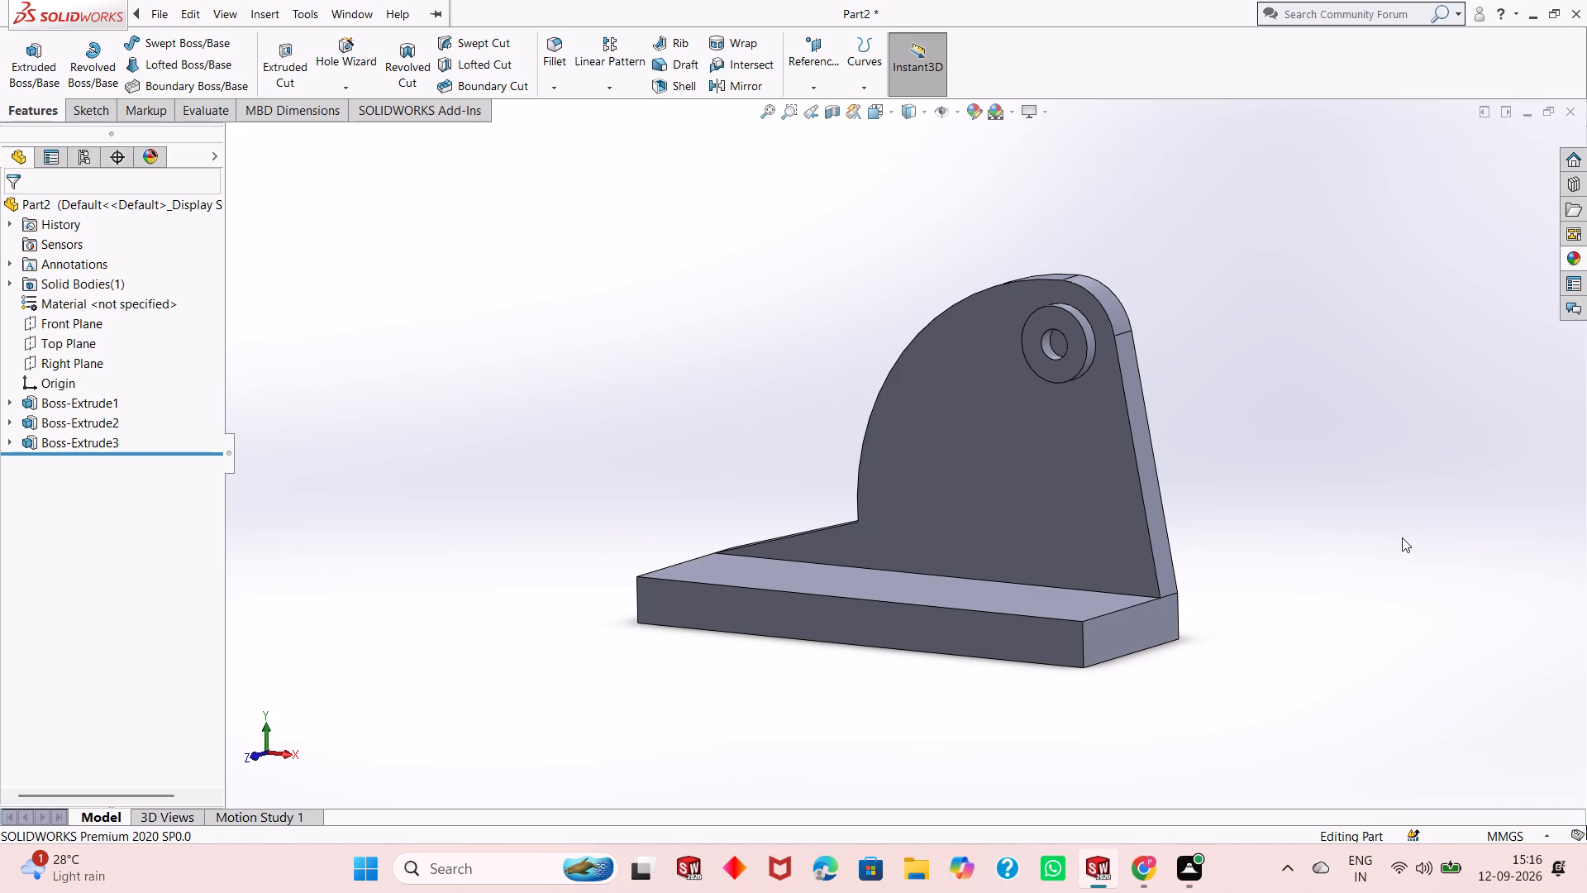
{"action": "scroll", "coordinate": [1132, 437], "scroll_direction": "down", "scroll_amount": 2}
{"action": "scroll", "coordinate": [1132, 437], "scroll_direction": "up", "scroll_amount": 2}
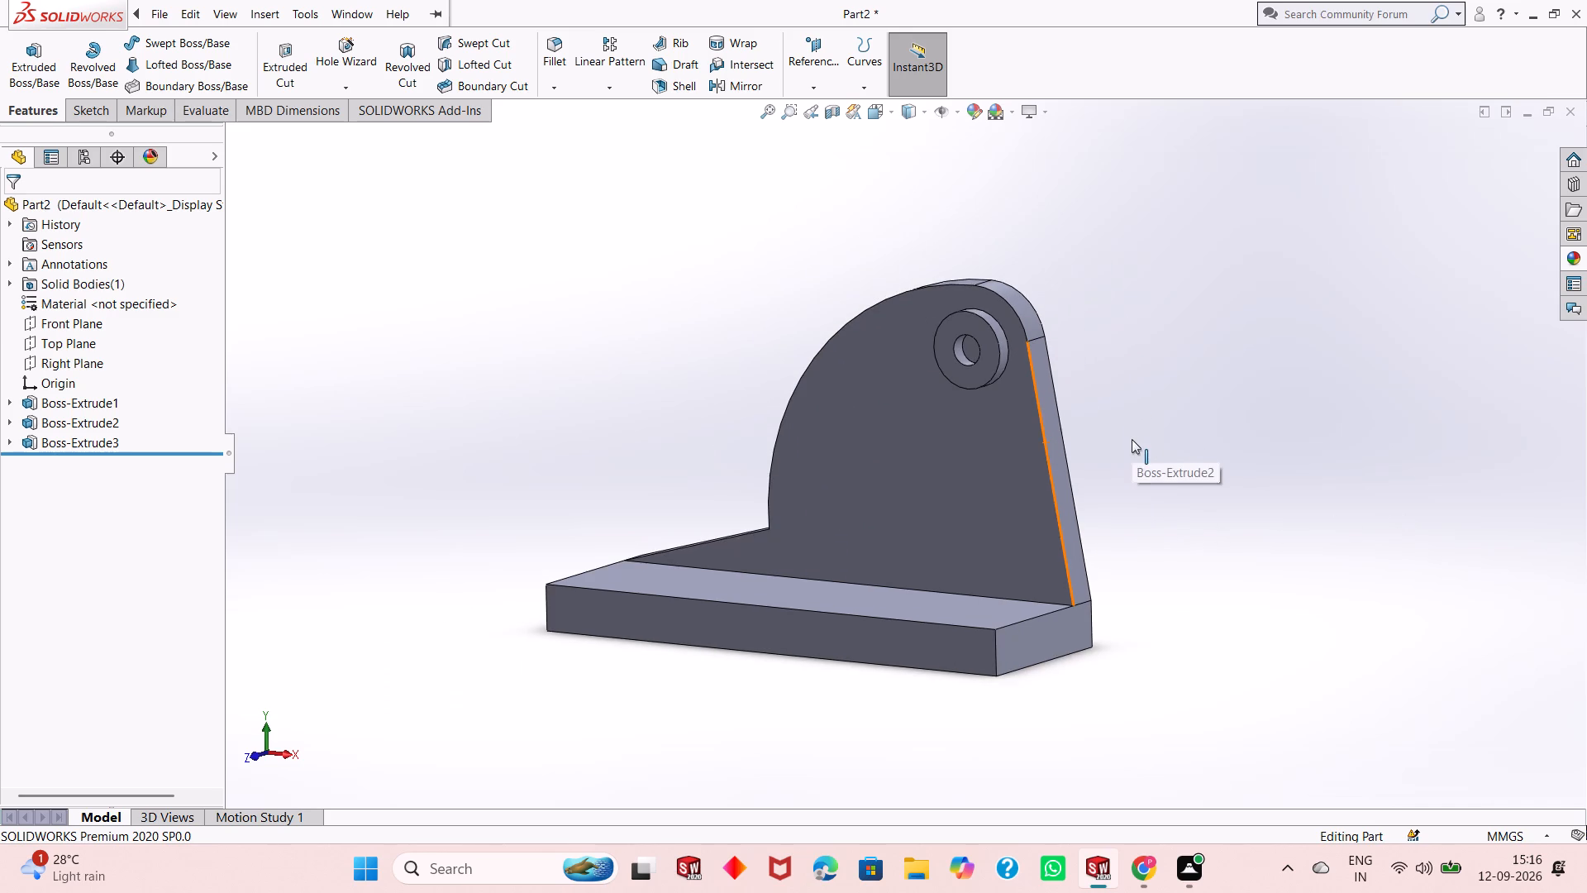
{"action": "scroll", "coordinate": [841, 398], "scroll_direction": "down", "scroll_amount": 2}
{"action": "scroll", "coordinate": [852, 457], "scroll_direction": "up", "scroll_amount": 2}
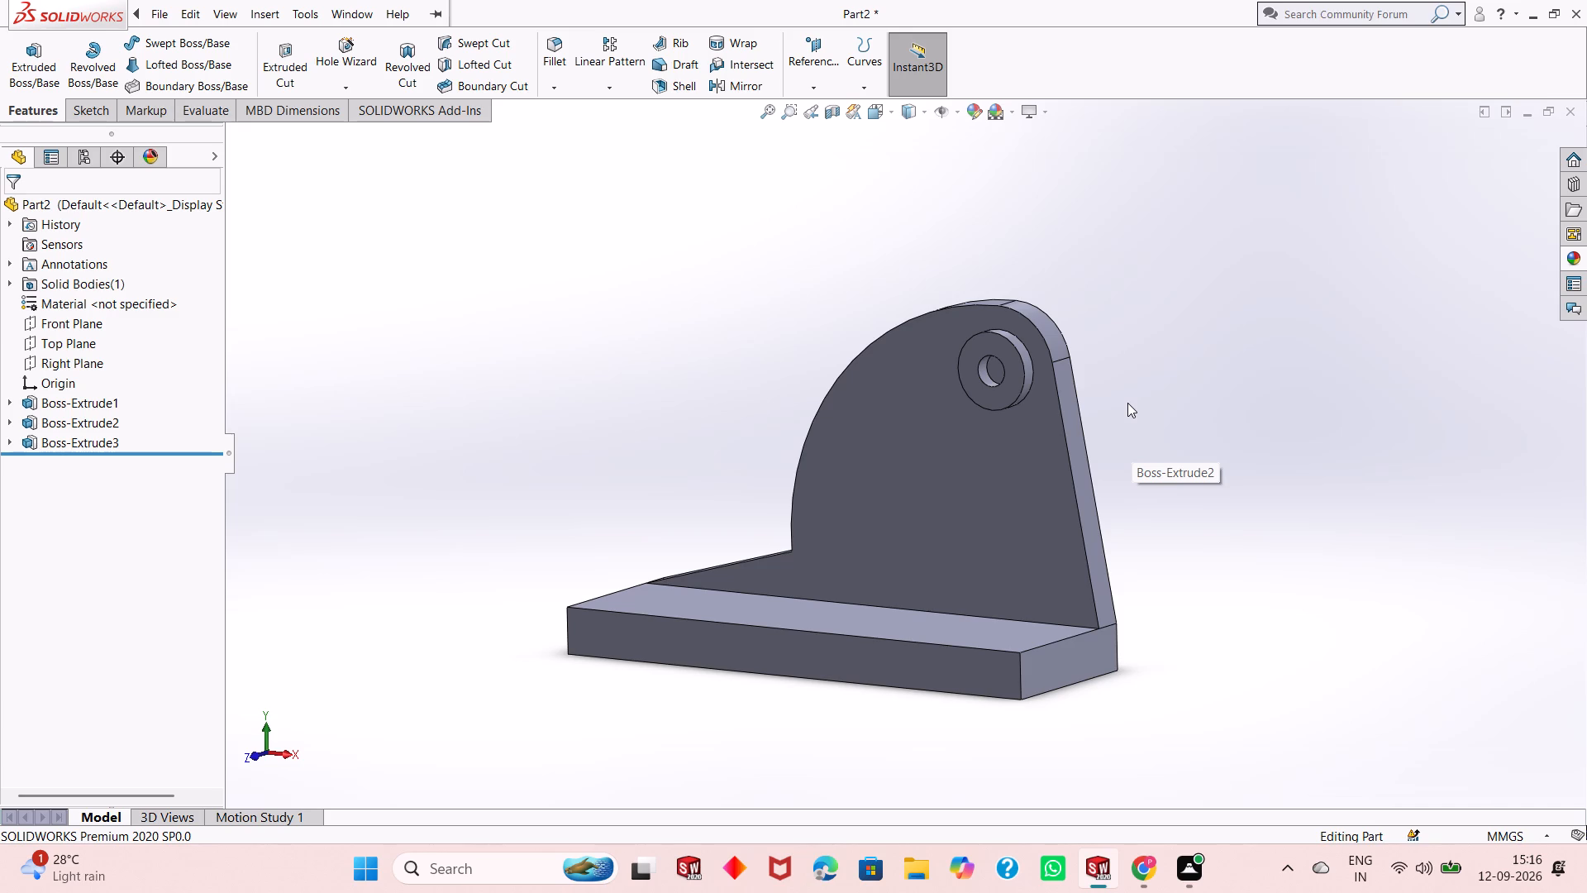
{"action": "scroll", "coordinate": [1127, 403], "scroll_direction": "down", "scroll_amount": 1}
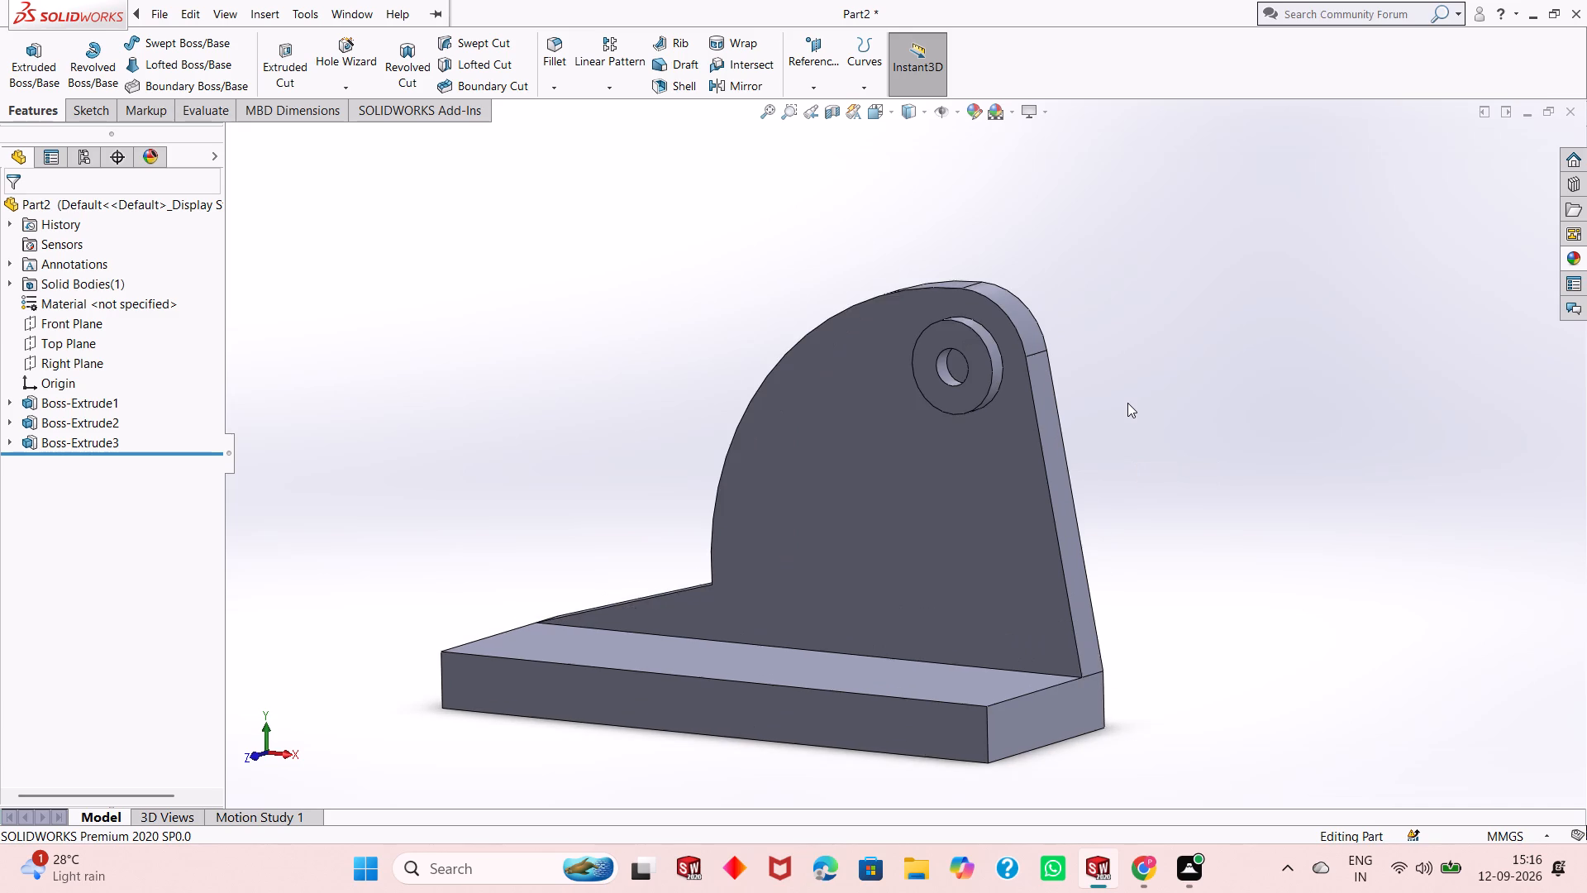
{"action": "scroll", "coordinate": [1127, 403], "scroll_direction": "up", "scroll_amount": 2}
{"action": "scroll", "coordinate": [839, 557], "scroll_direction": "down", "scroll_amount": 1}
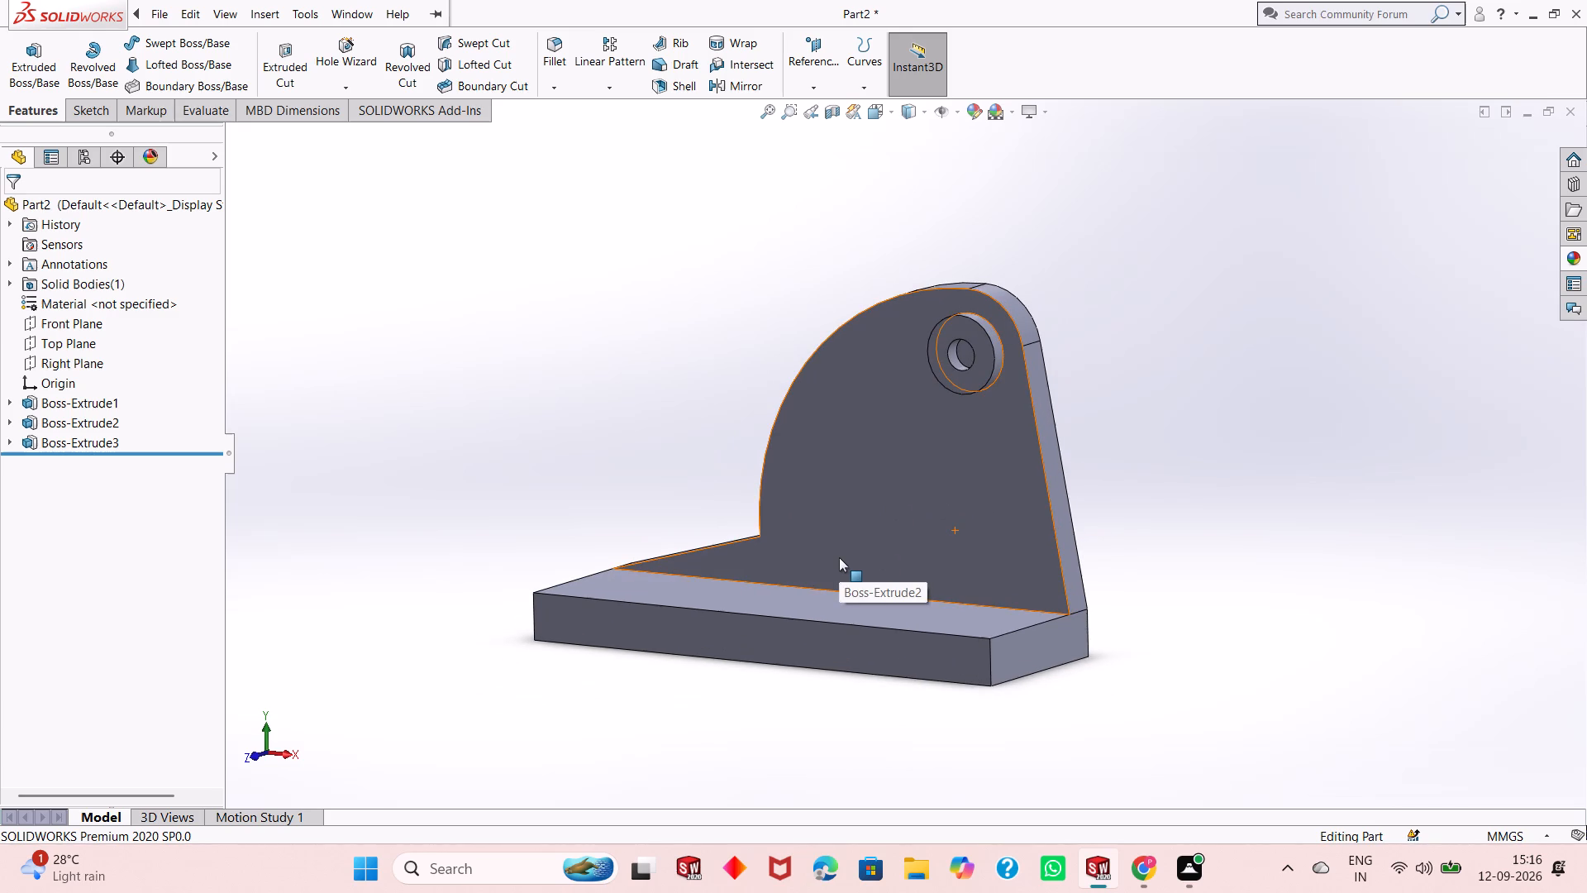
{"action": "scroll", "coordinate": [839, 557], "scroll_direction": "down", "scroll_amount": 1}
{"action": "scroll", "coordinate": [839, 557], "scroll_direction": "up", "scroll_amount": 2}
Open a new sketch on the arm's broad face around the raised boss and view it face-on.
{"action": "left_click", "coordinate": [1009, 472]}
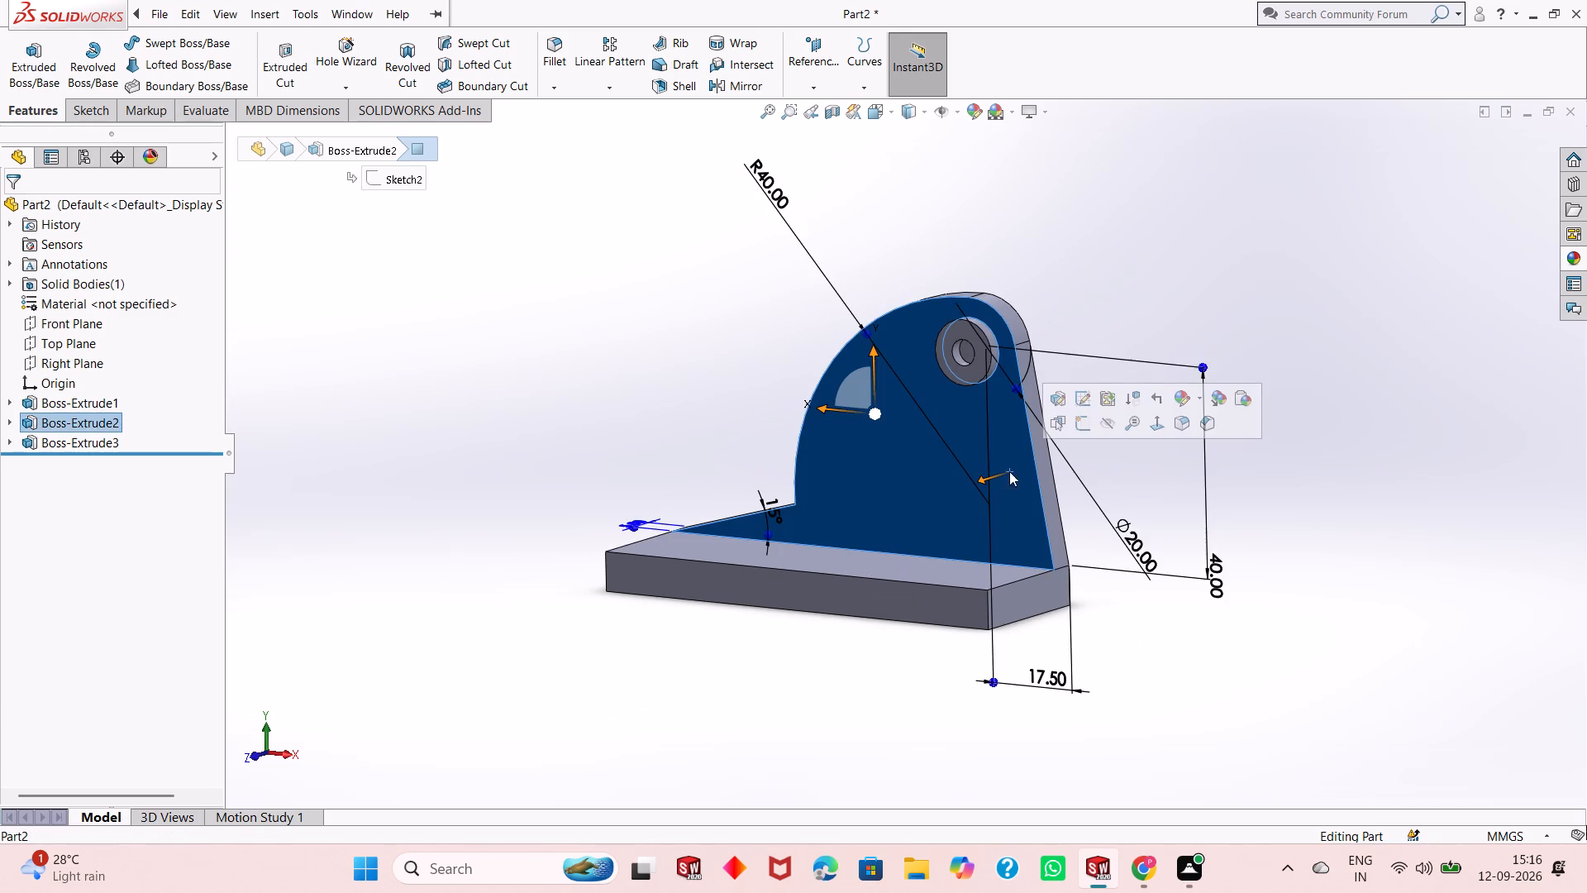
{"action": "left_click", "coordinate": [1084, 428]}
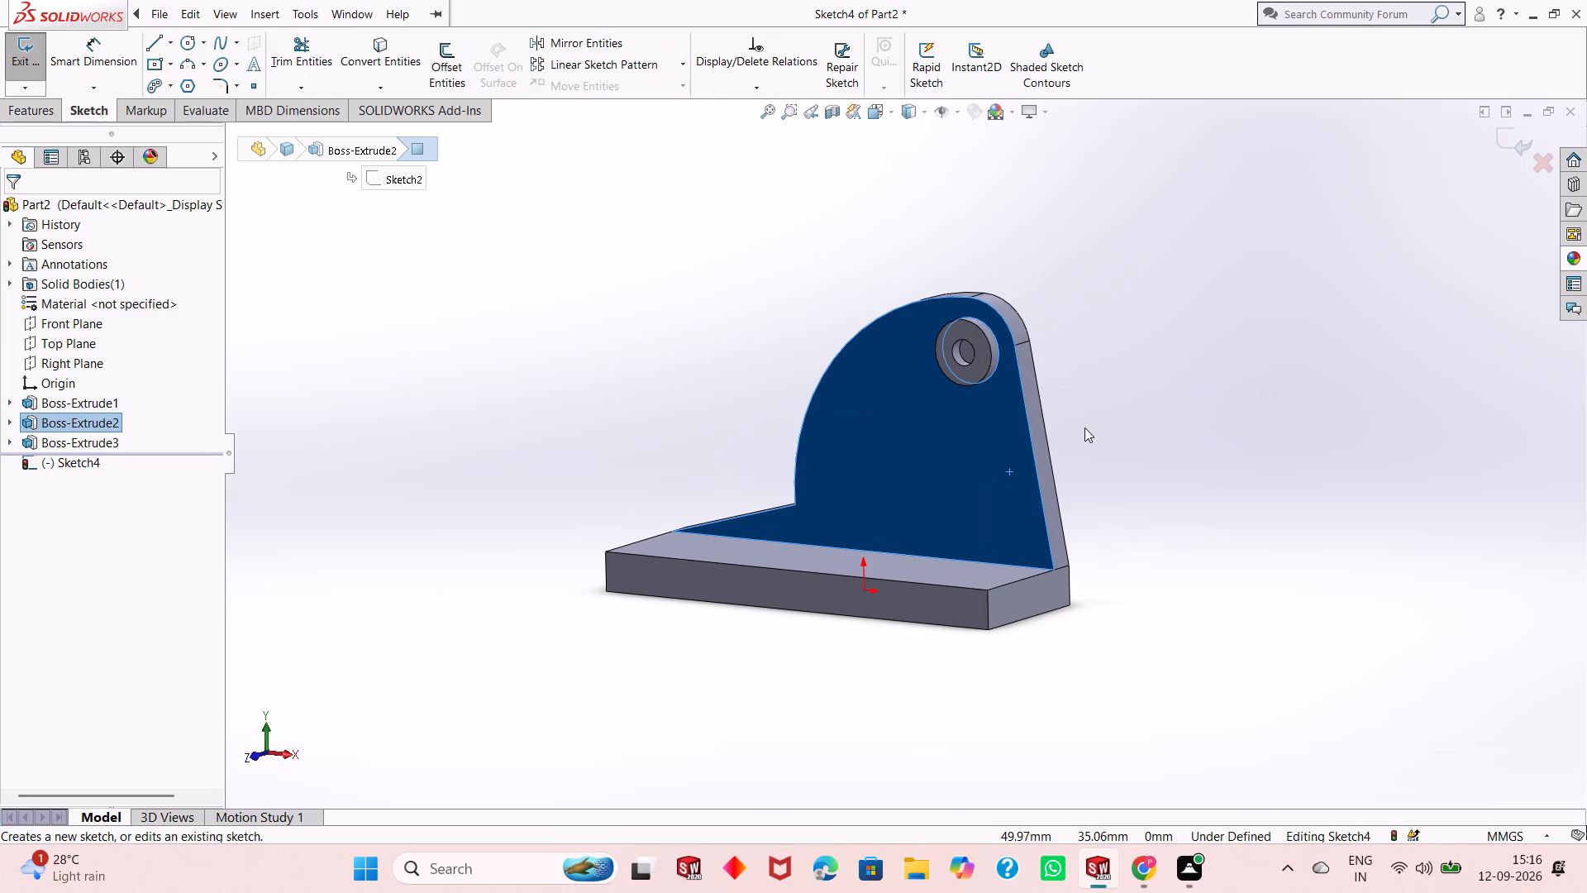
{"action": "key", "text": "ctrl+8"}
{"action": "key", "text": "Escape"}
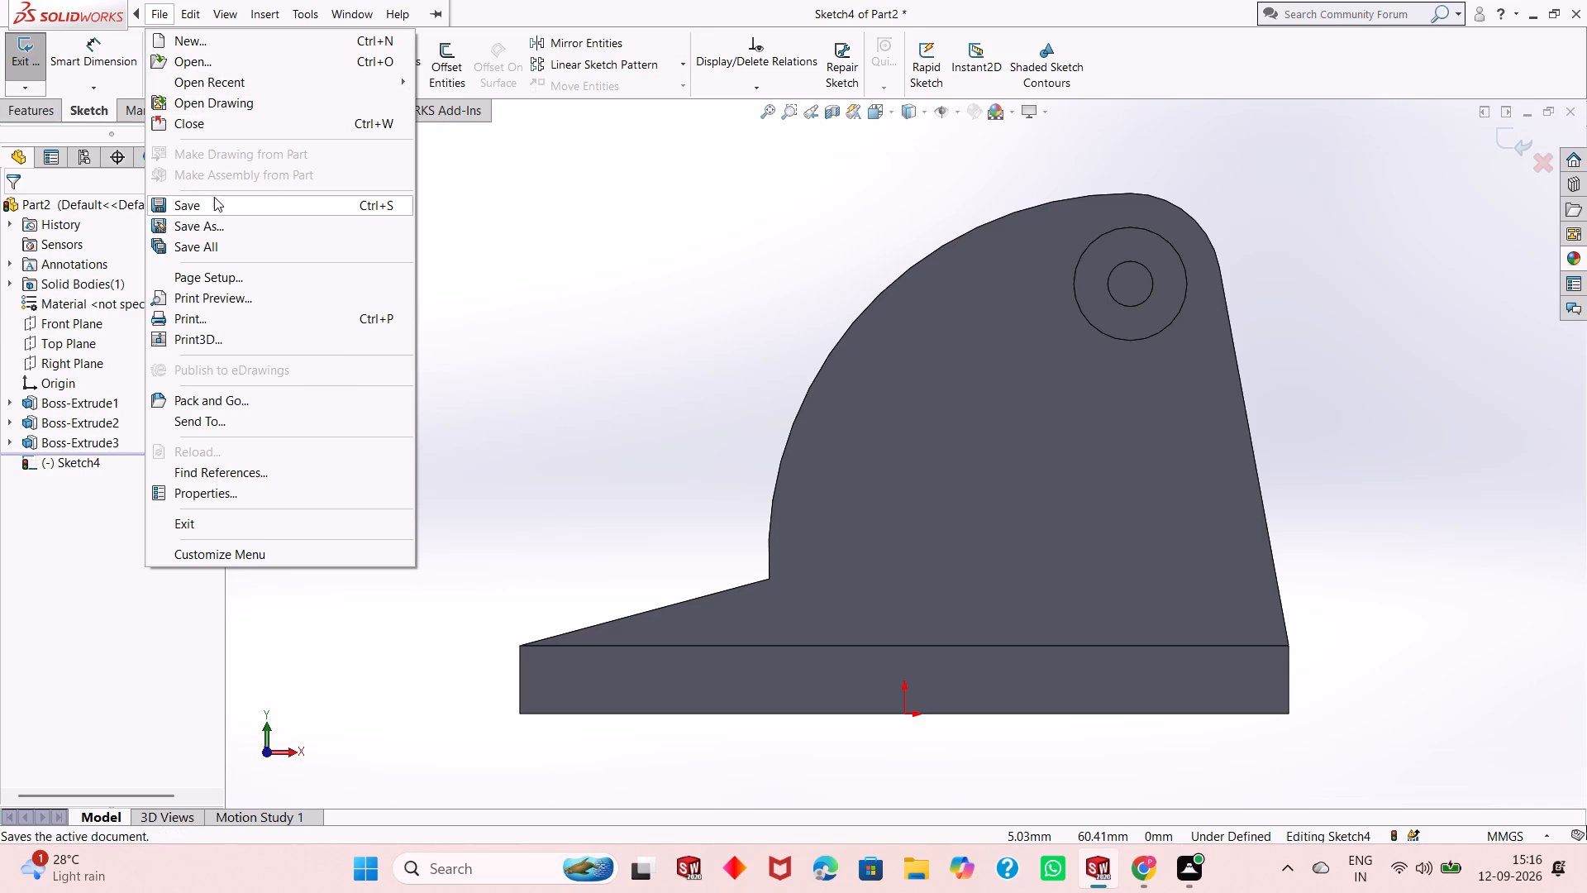
{"action": "left_click", "coordinate": [542, 222]}
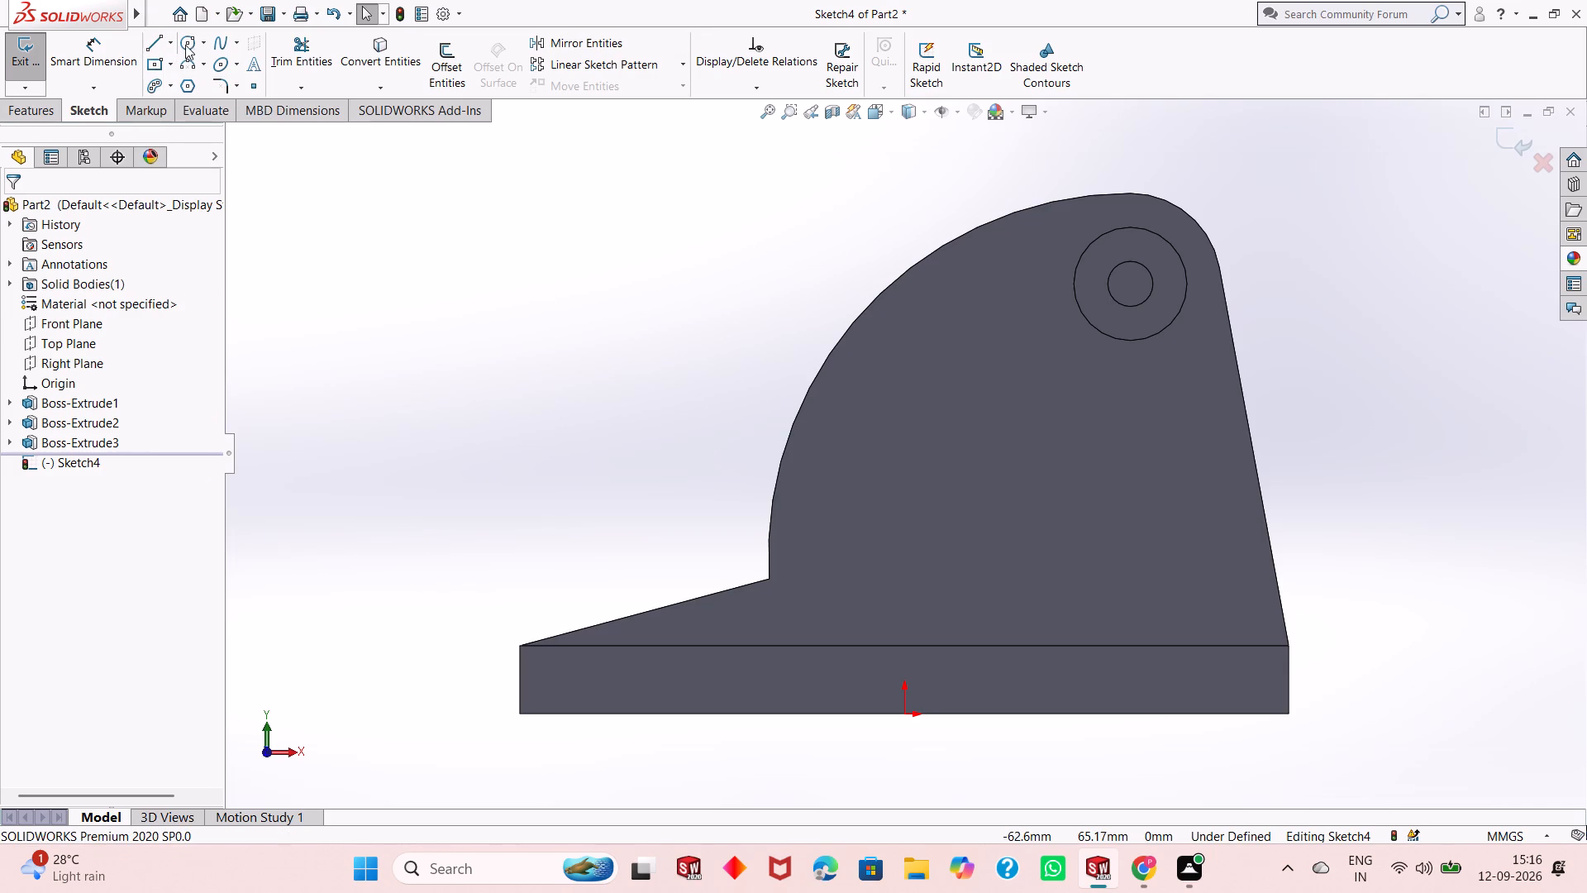
Sketch two concentric circles, about 18 mm and 8.8 mm in diameter, vertically below the boss and about 24.3 mm above the plate's underside.
{"action": "left_click", "coordinate": [187, 45]}
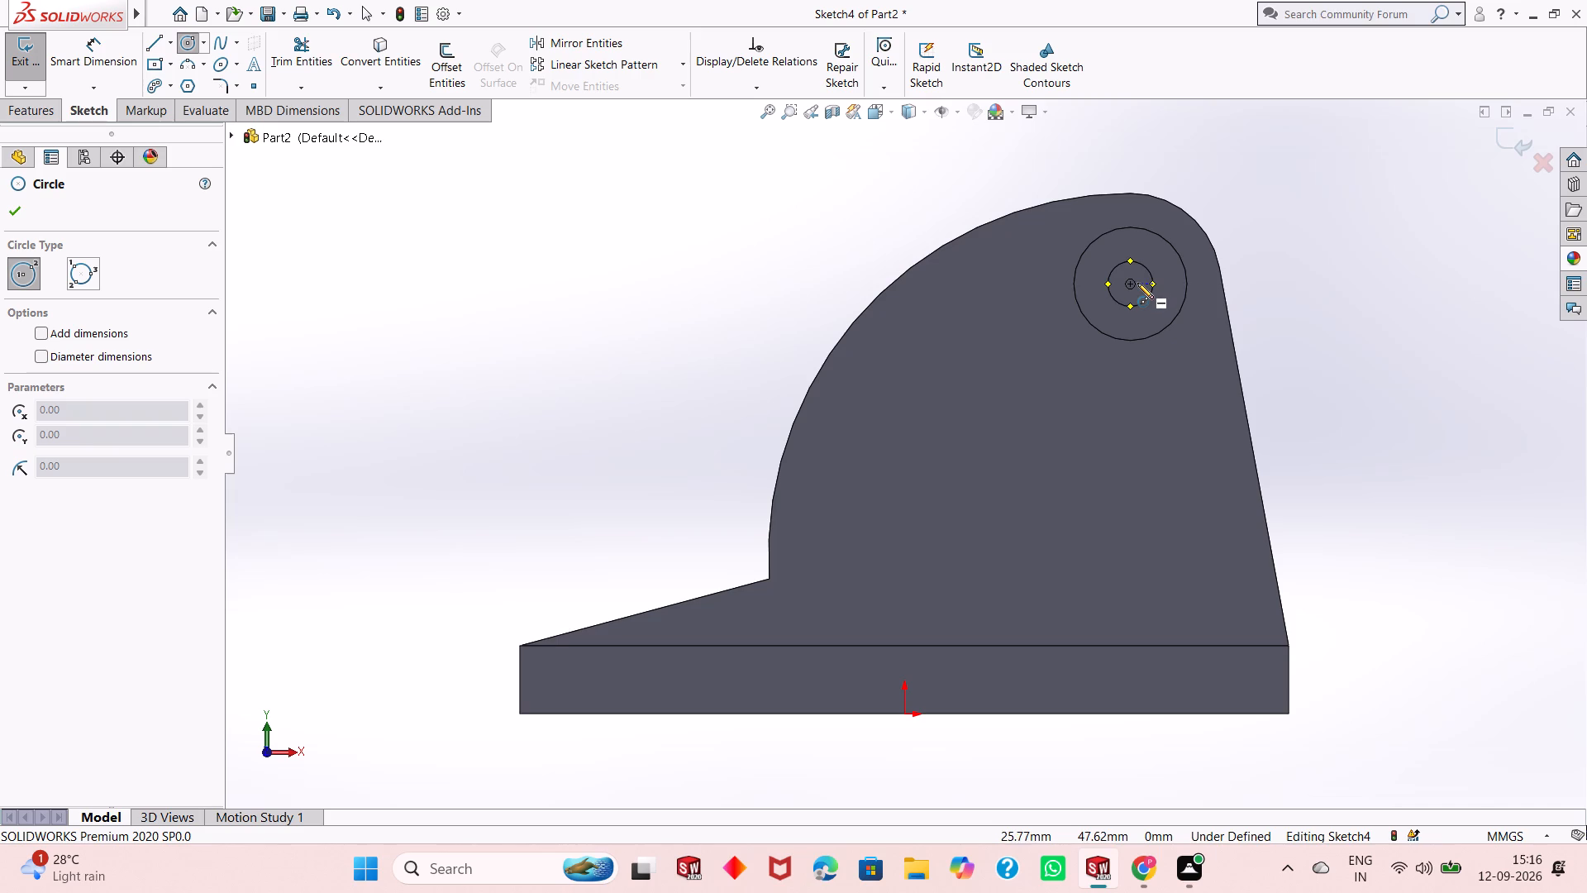
{"action": "left_click", "coordinate": [1128, 494]}
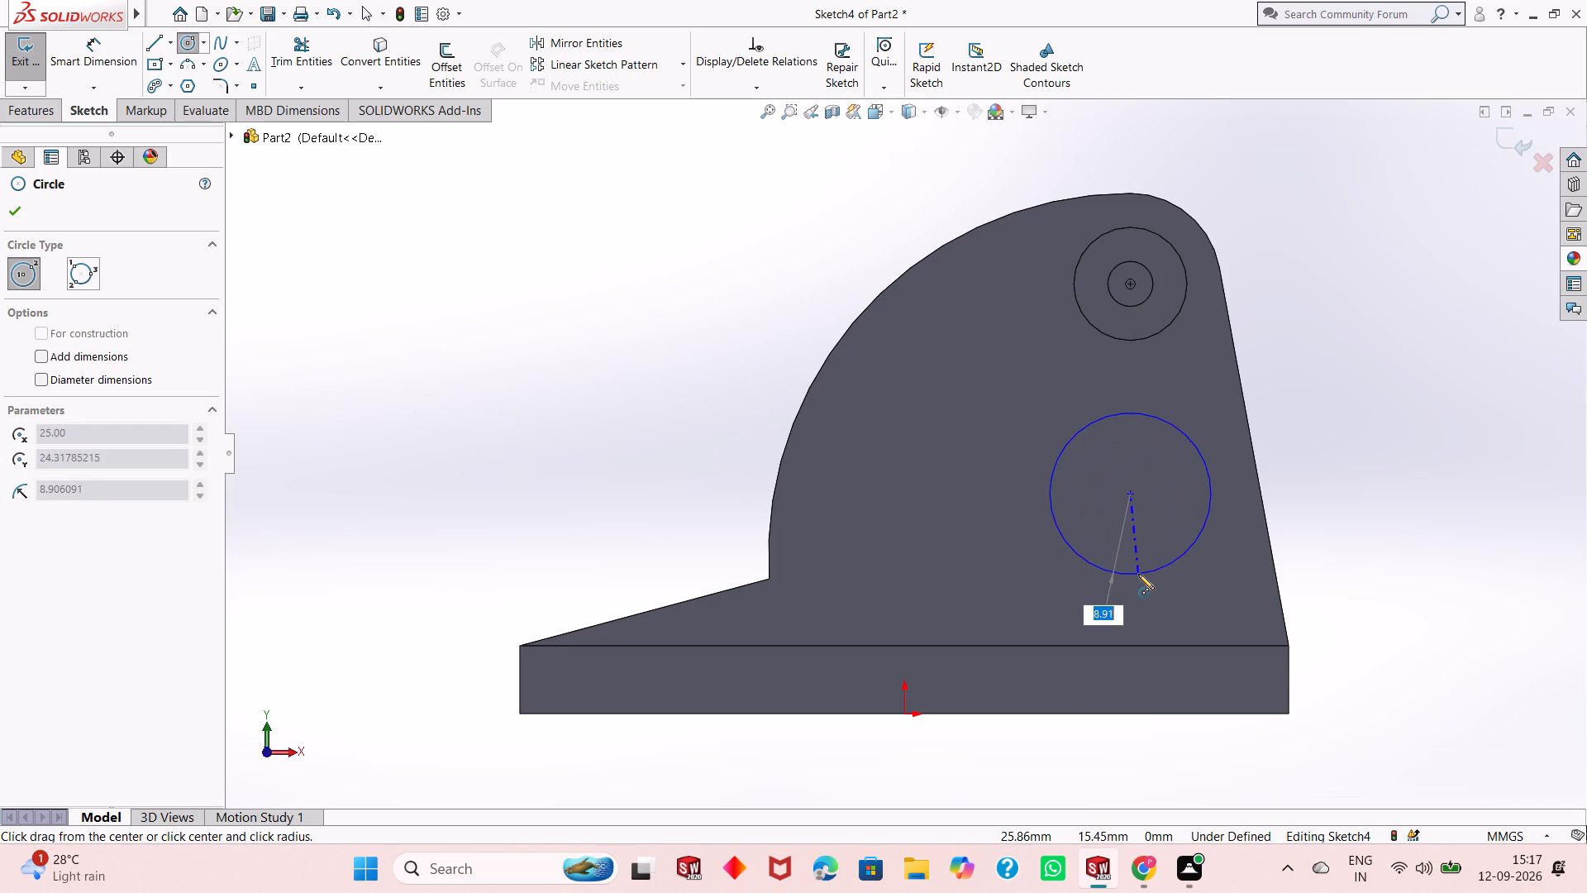
{"action": "left_click", "coordinate": [1139, 575]}
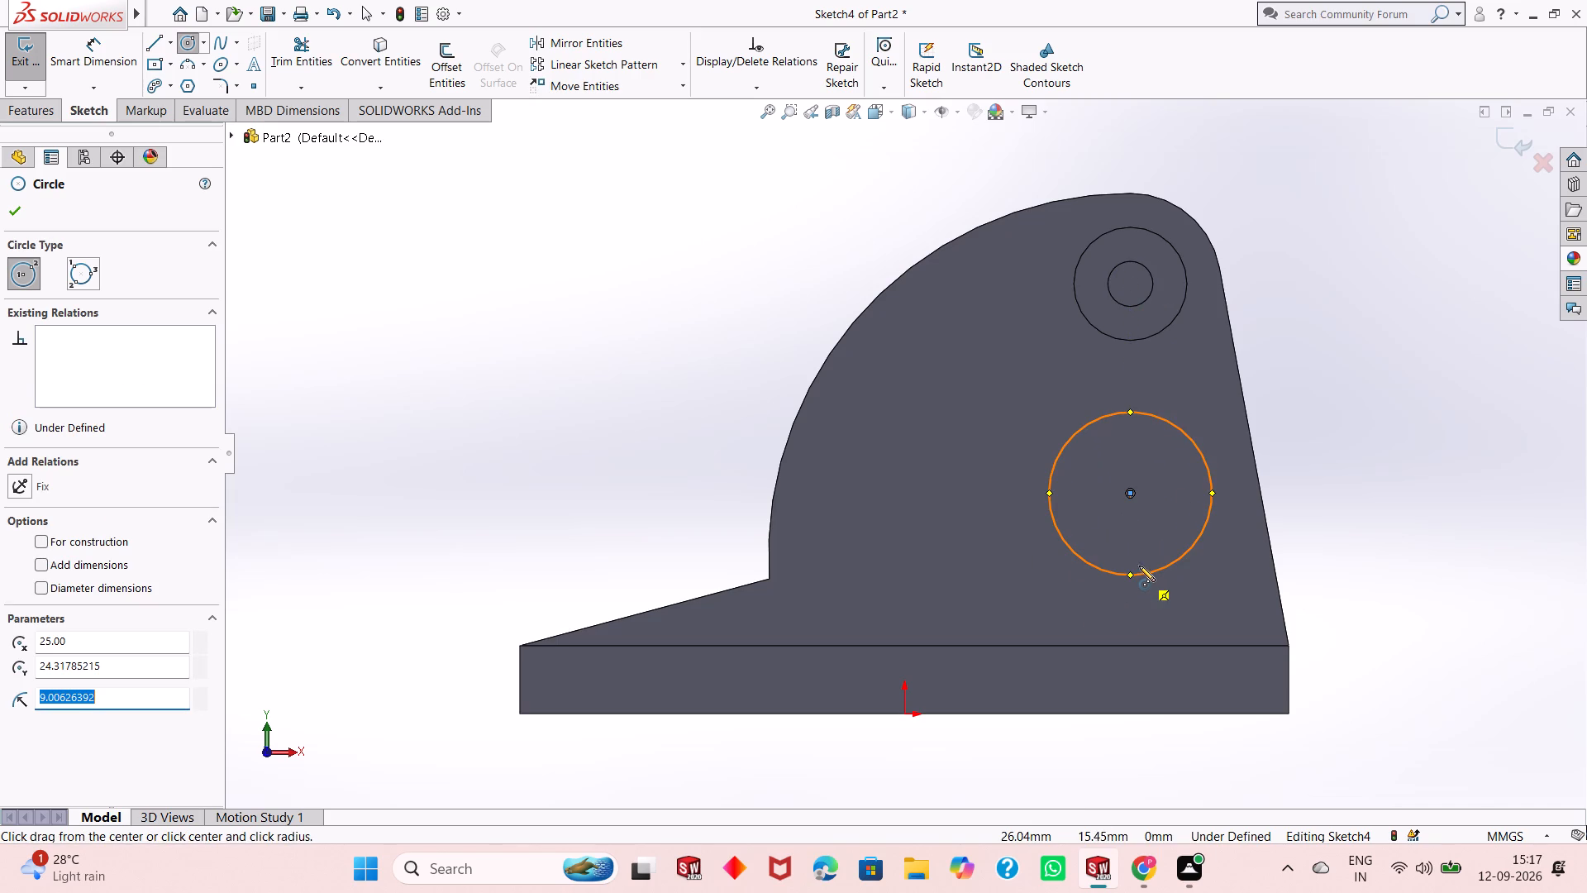
{"action": "left_click", "coordinate": [1130, 491]}
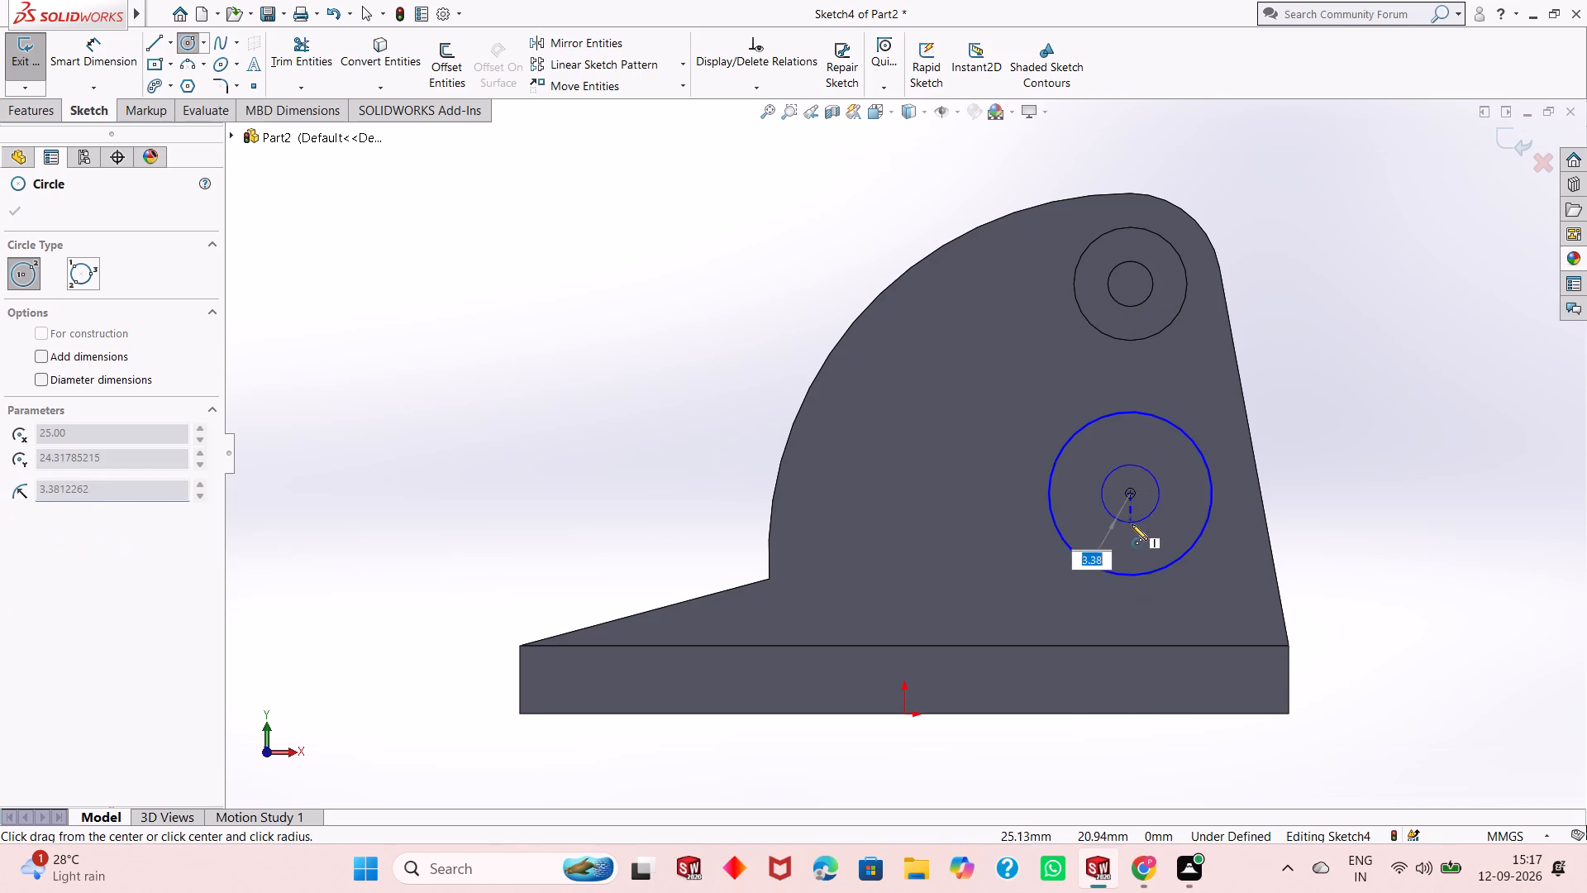
{"action": "left_click", "coordinate": [1134, 533]}
{"action": "right_click", "coordinate": [1135, 535]}
{"action": "left_click", "coordinate": [1144, 544]}
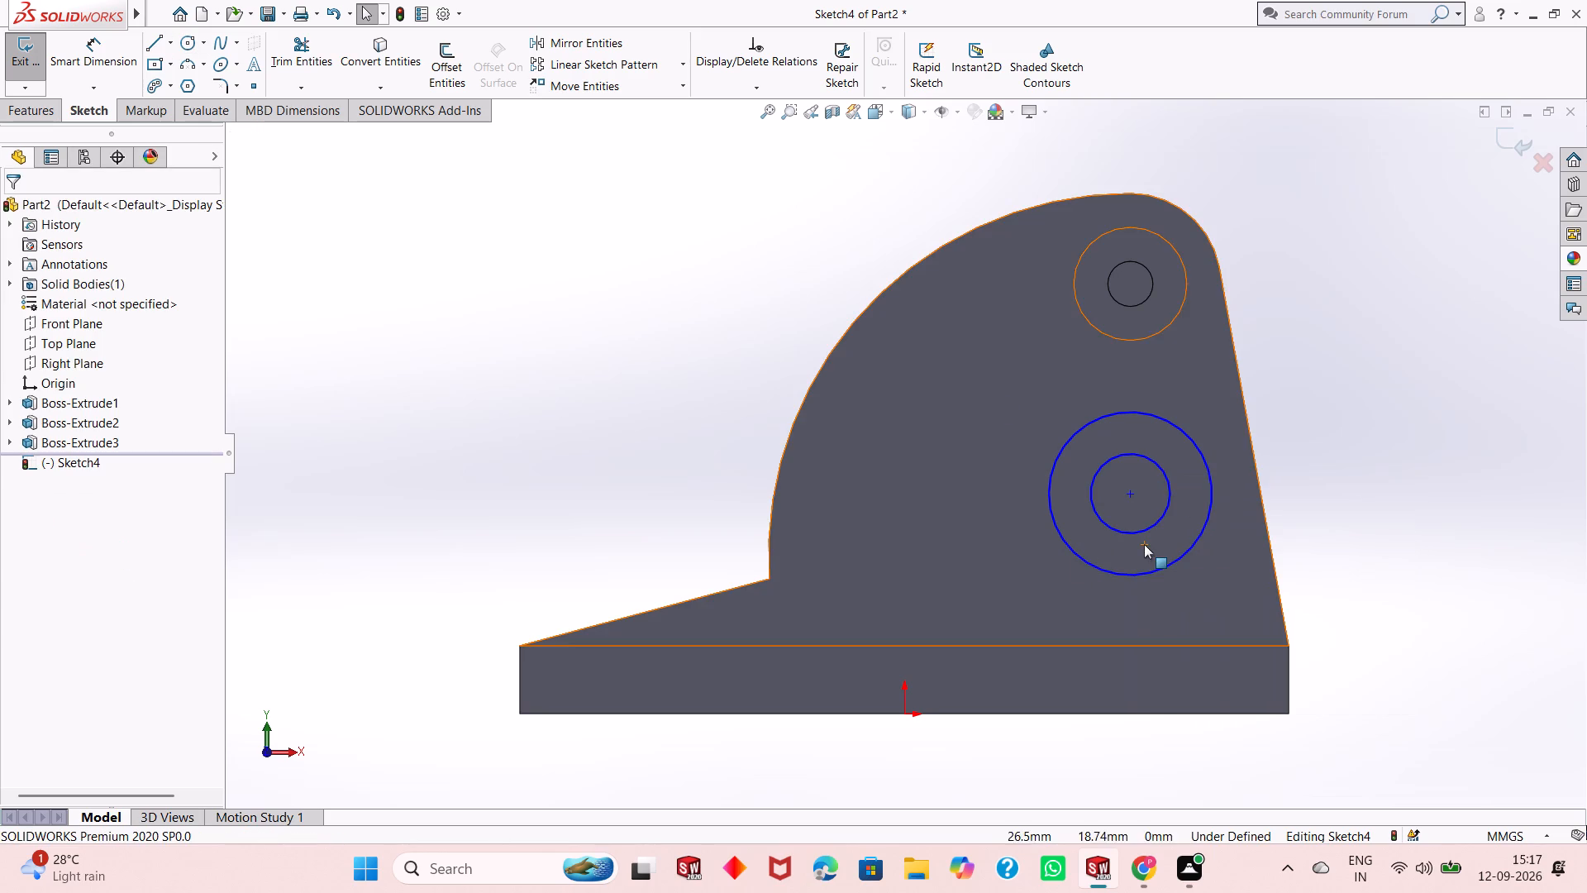
Dimension the new outer circle's diameter as 20 mm and the inner circle's diameter as 10 mm.
{"action": "left_click", "coordinate": [93, 60]}
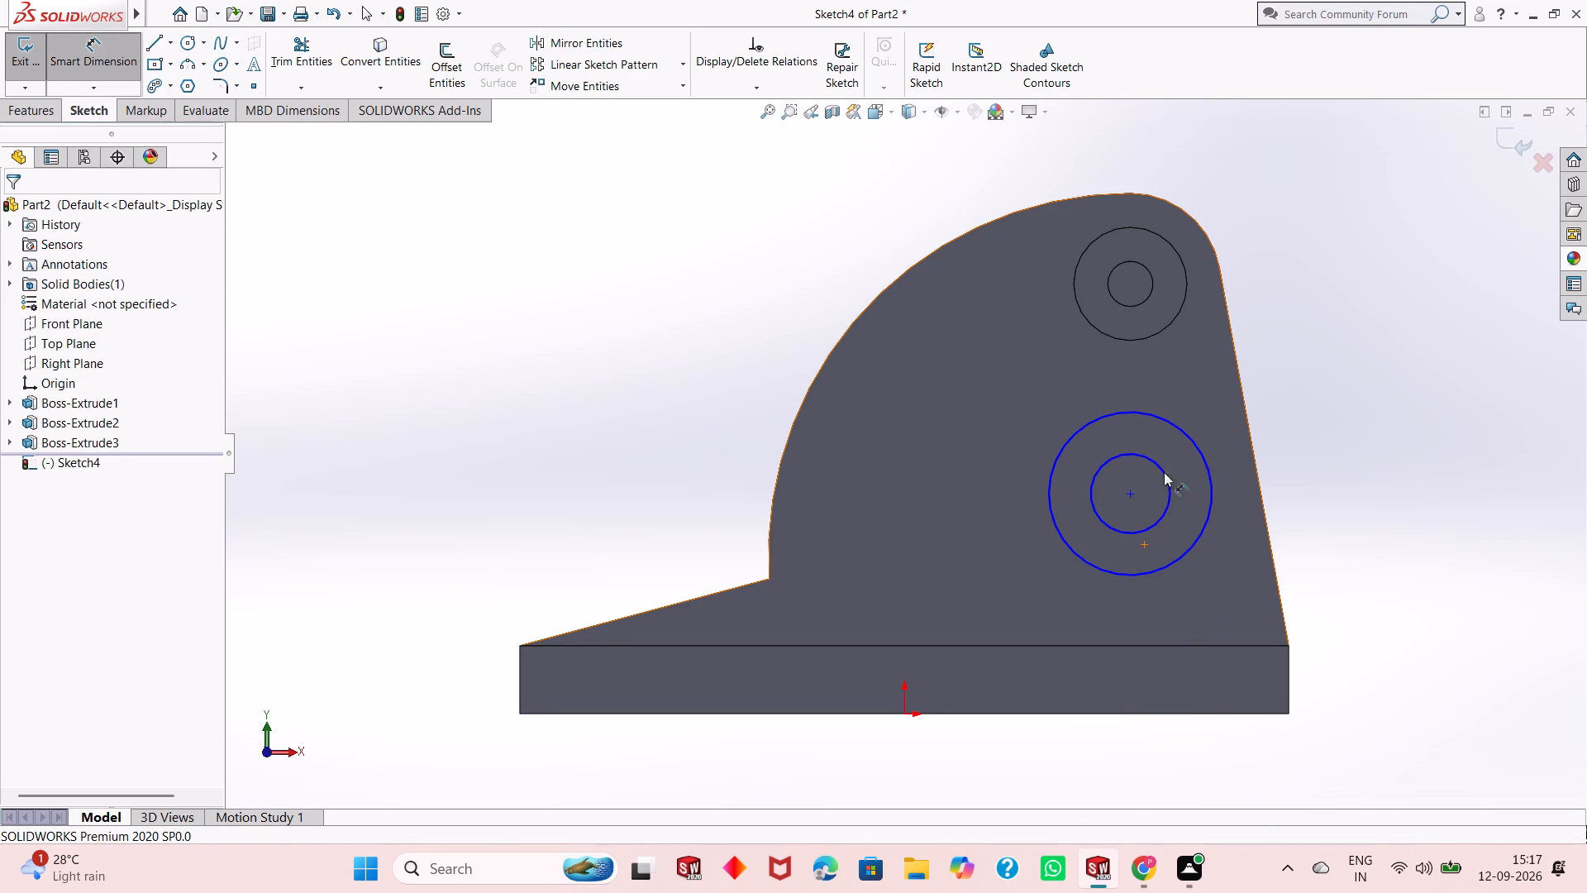
{"action": "left_click", "coordinate": [1200, 456]}
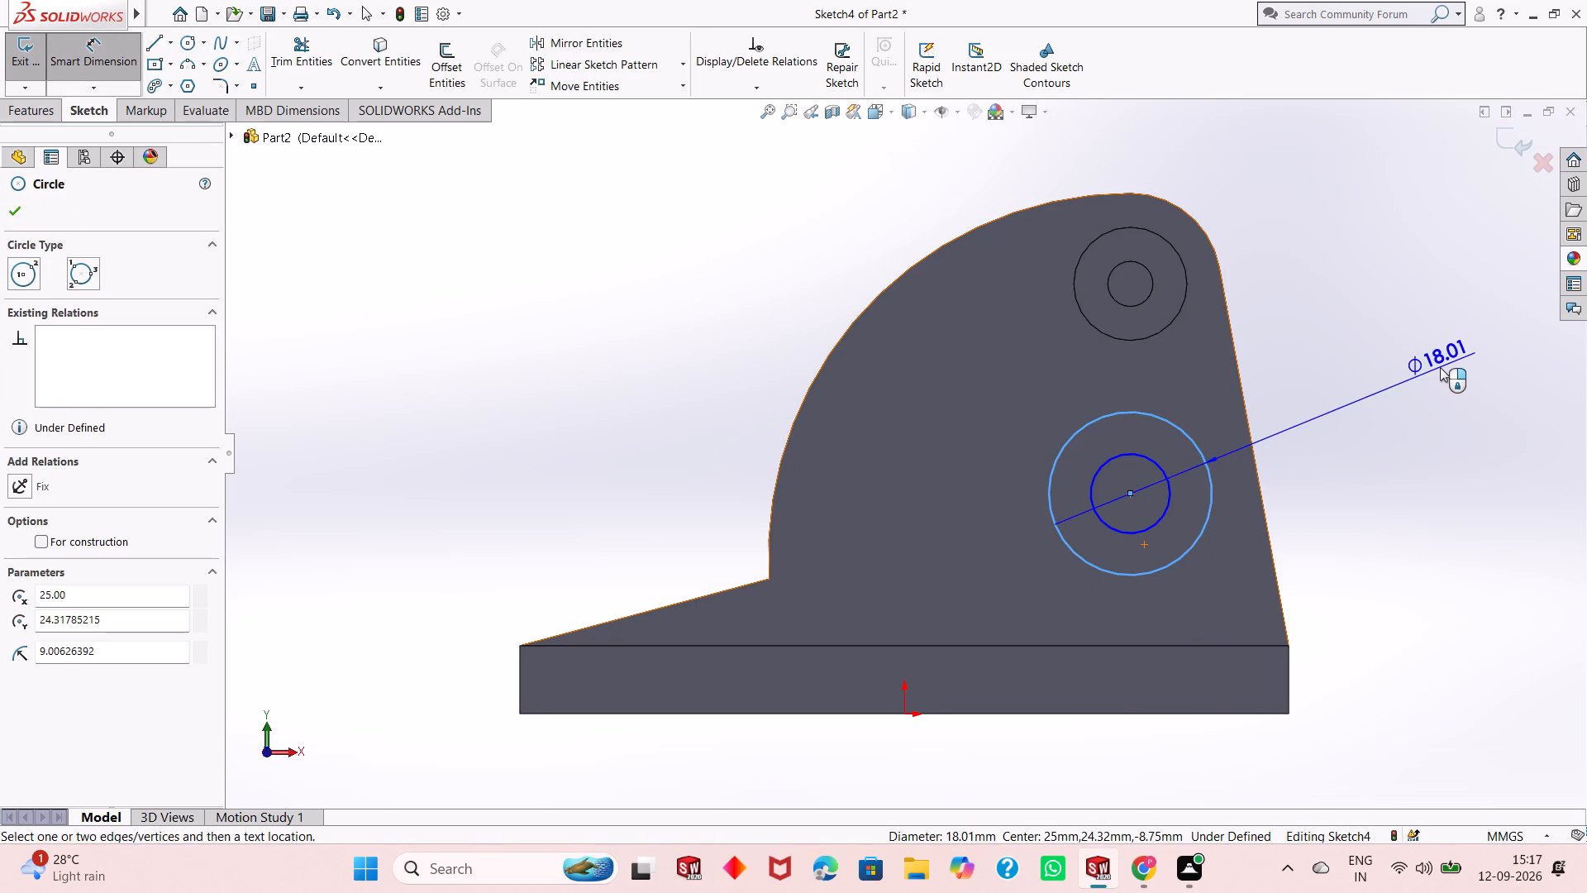
{"action": "left_click", "coordinate": [1398, 385]}
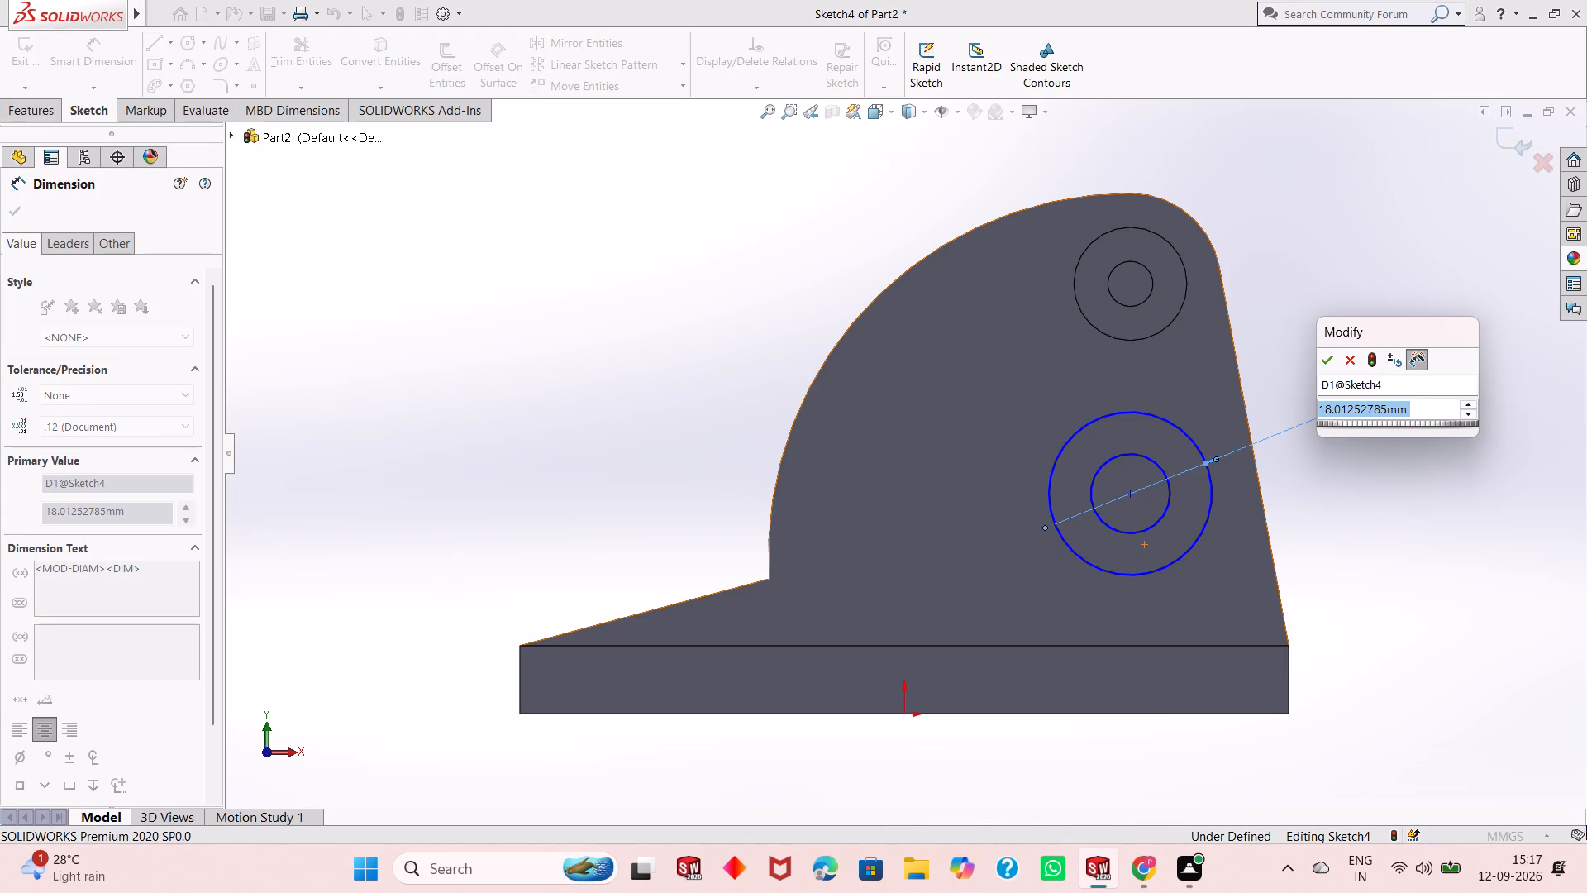
{"action": "type", "text": "20"}
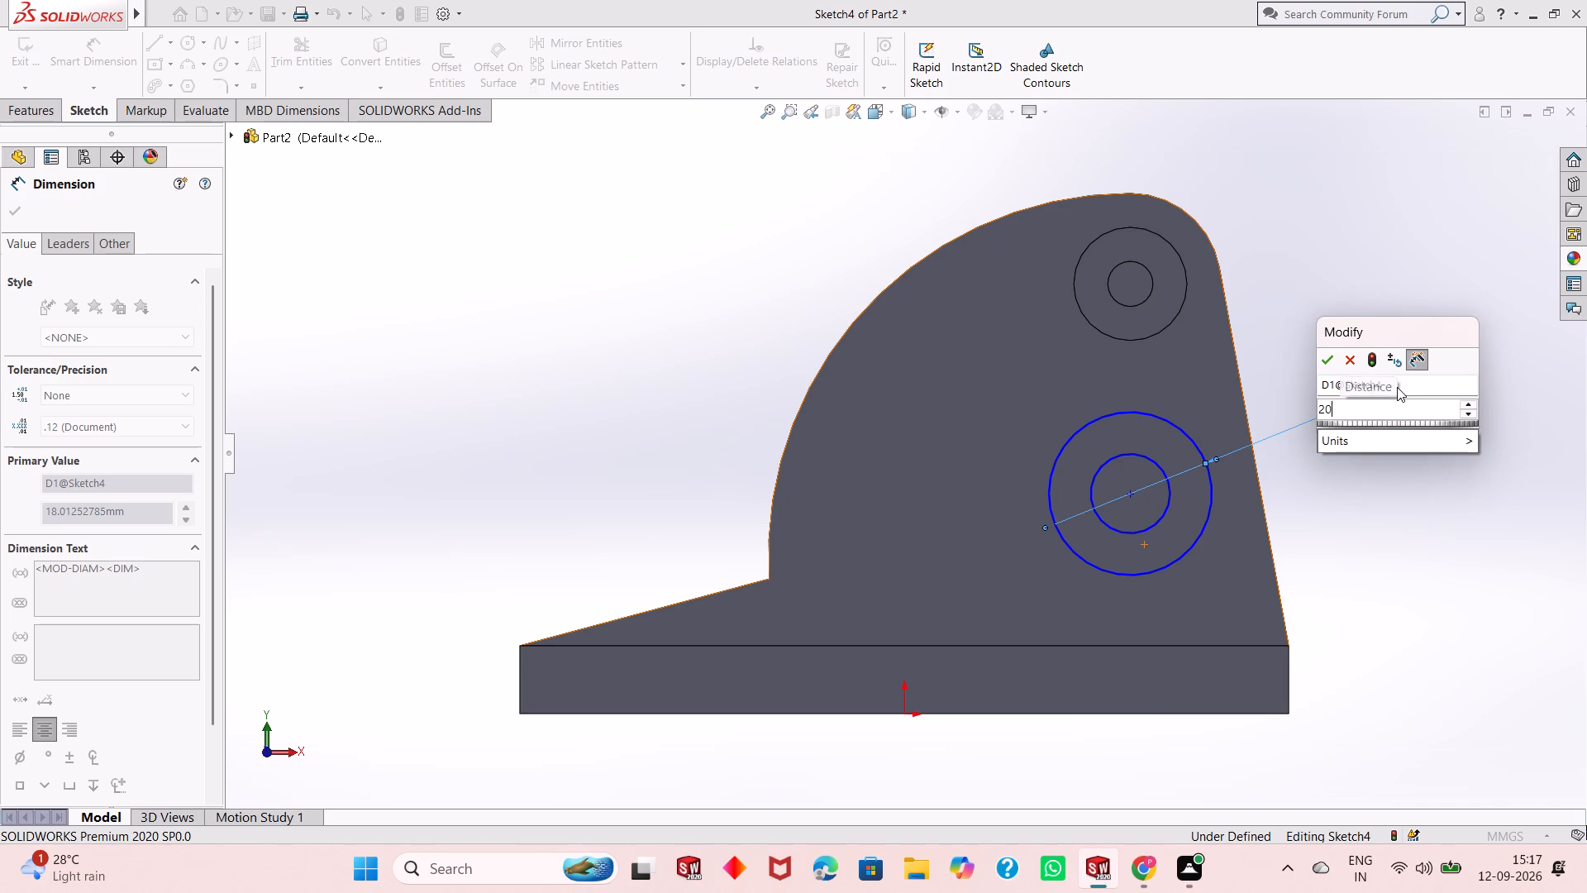
{"action": "key", "text": "Return"}
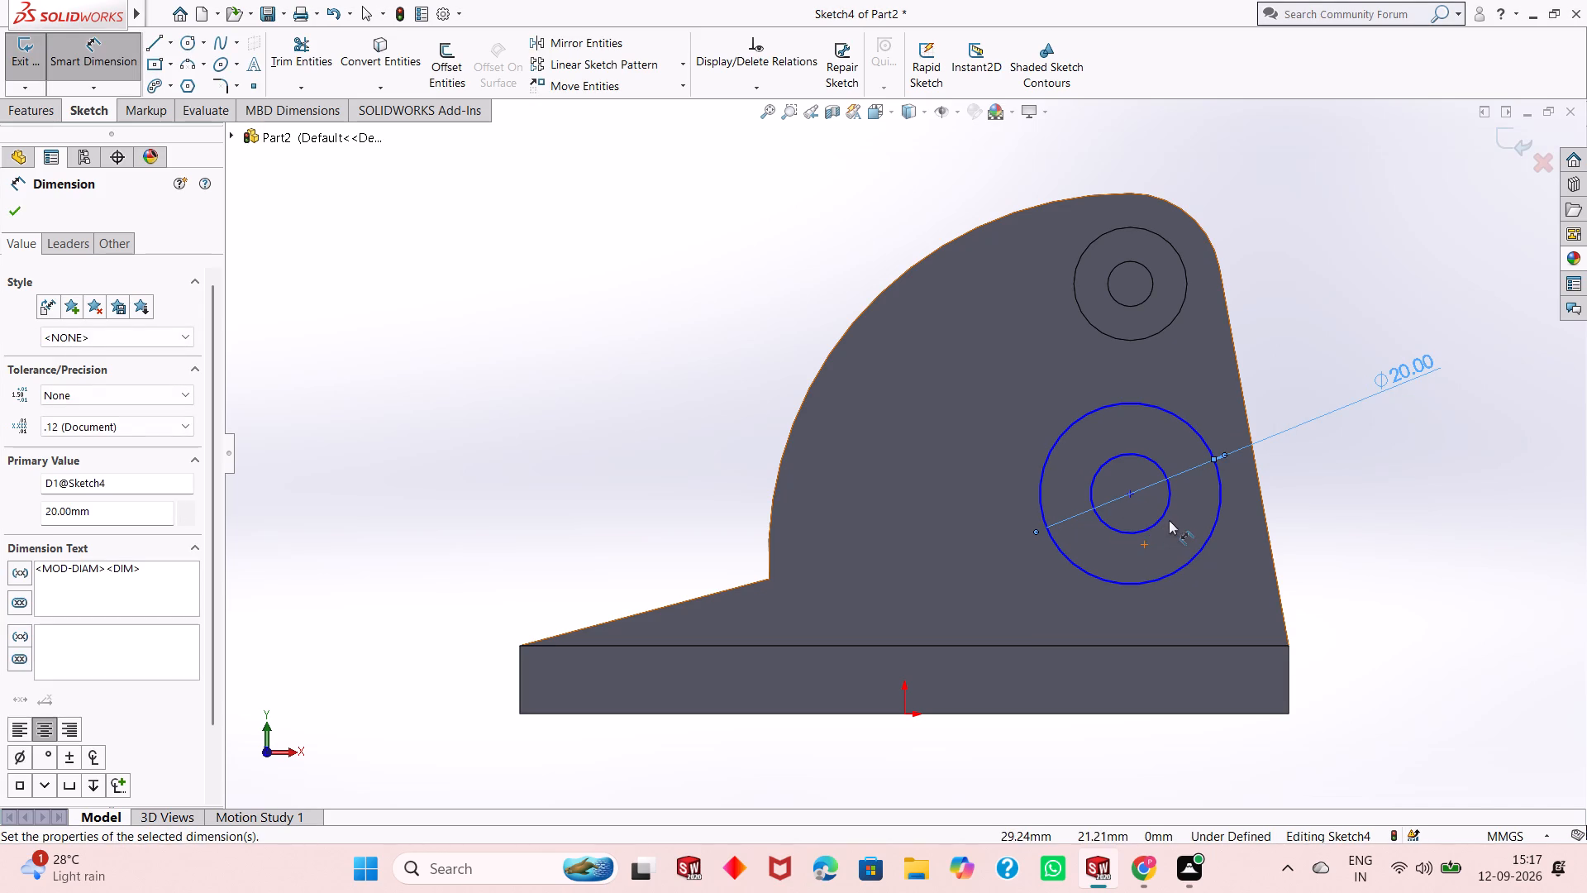
{"action": "left_click", "coordinate": [1165, 511]}
{"action": "left_click", "coordinate": [1423, 617]}
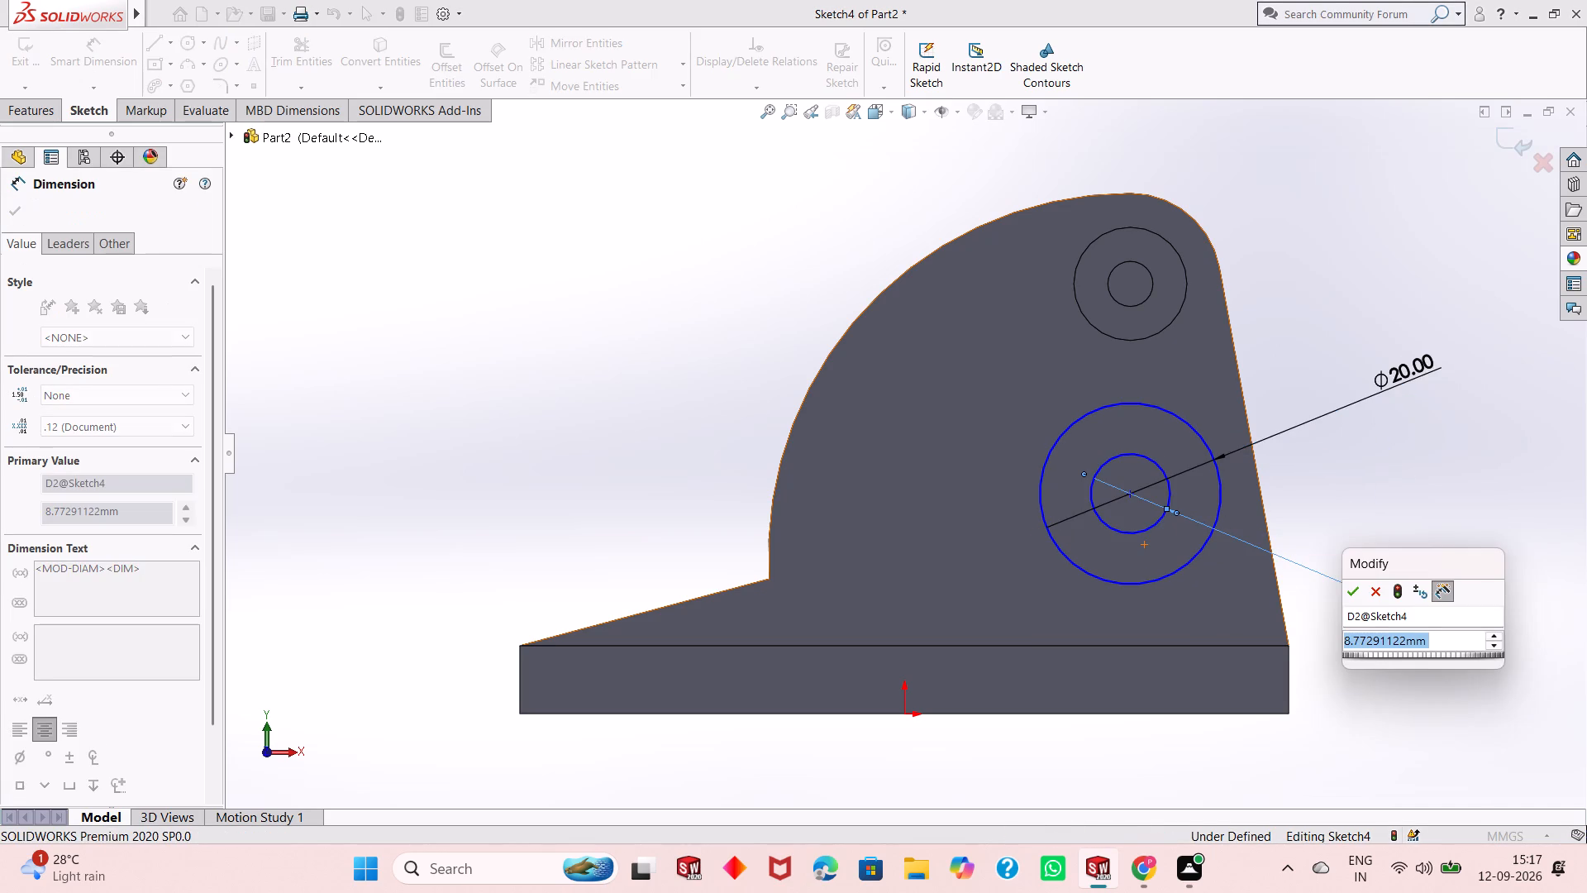
{"action": "type", "text": "10"}
{"action": "key", "text": "Return"}
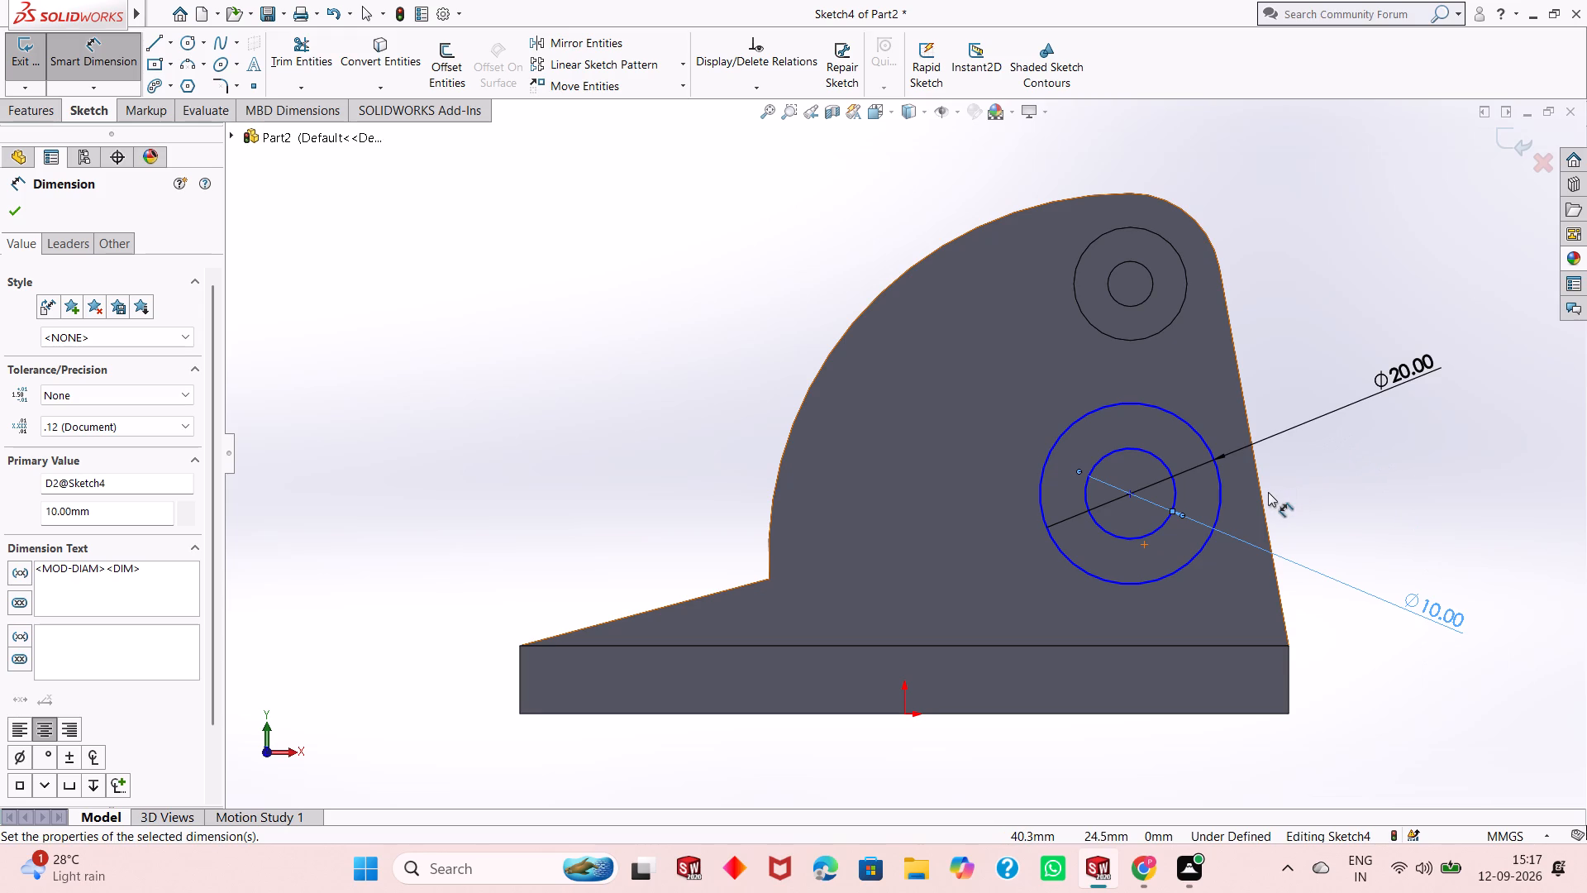
{"action": "right_click", "coordinate": [1281, 465]}
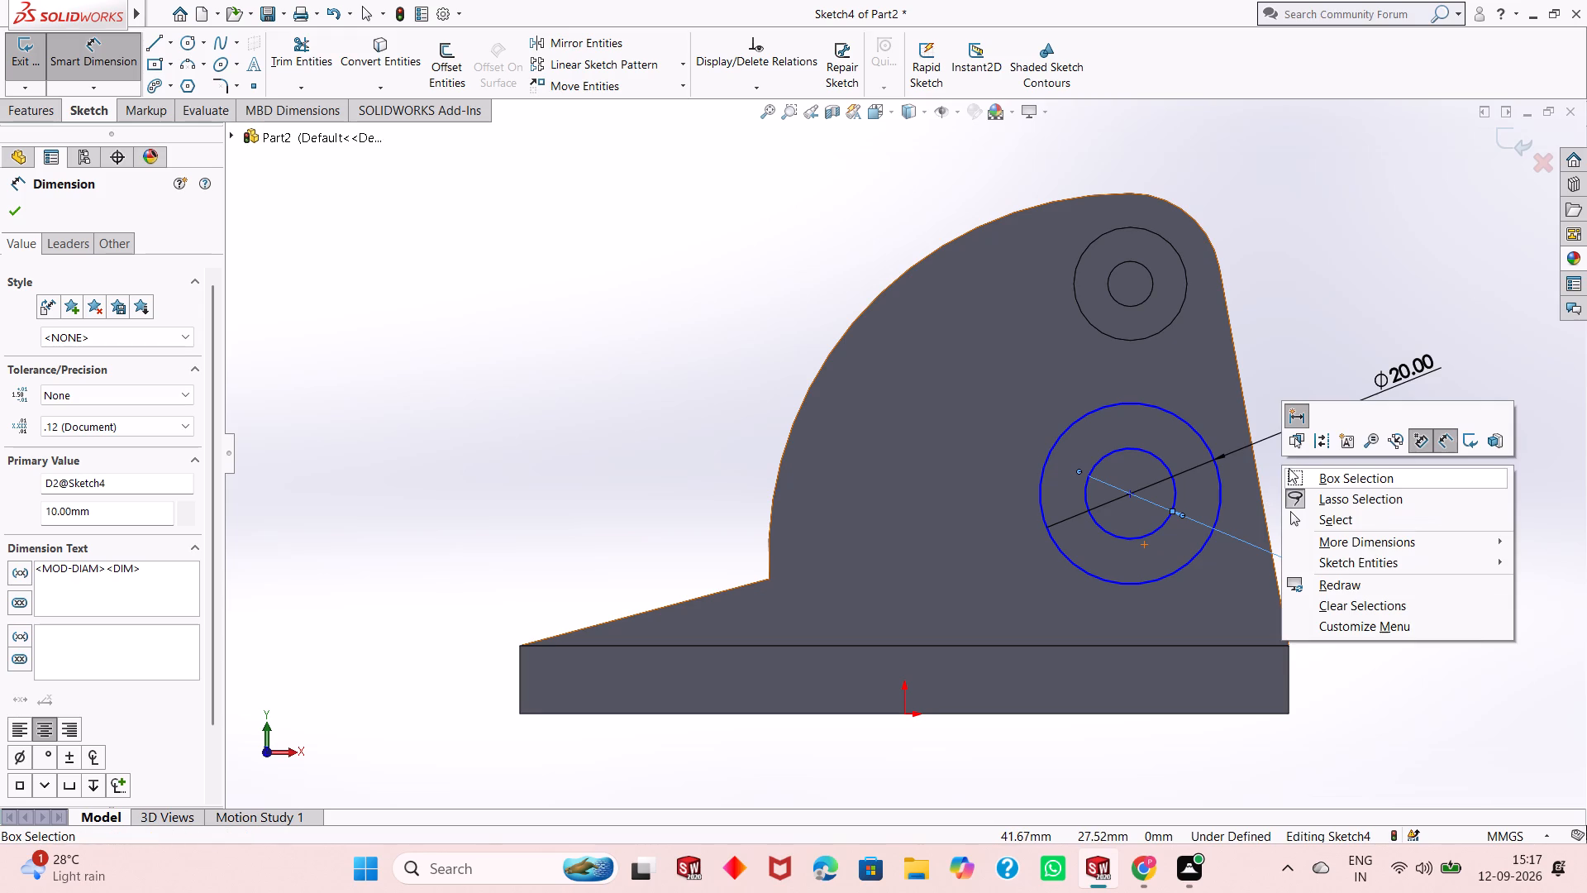
{"action": "left_click", "coordinate": [1275, 364]}
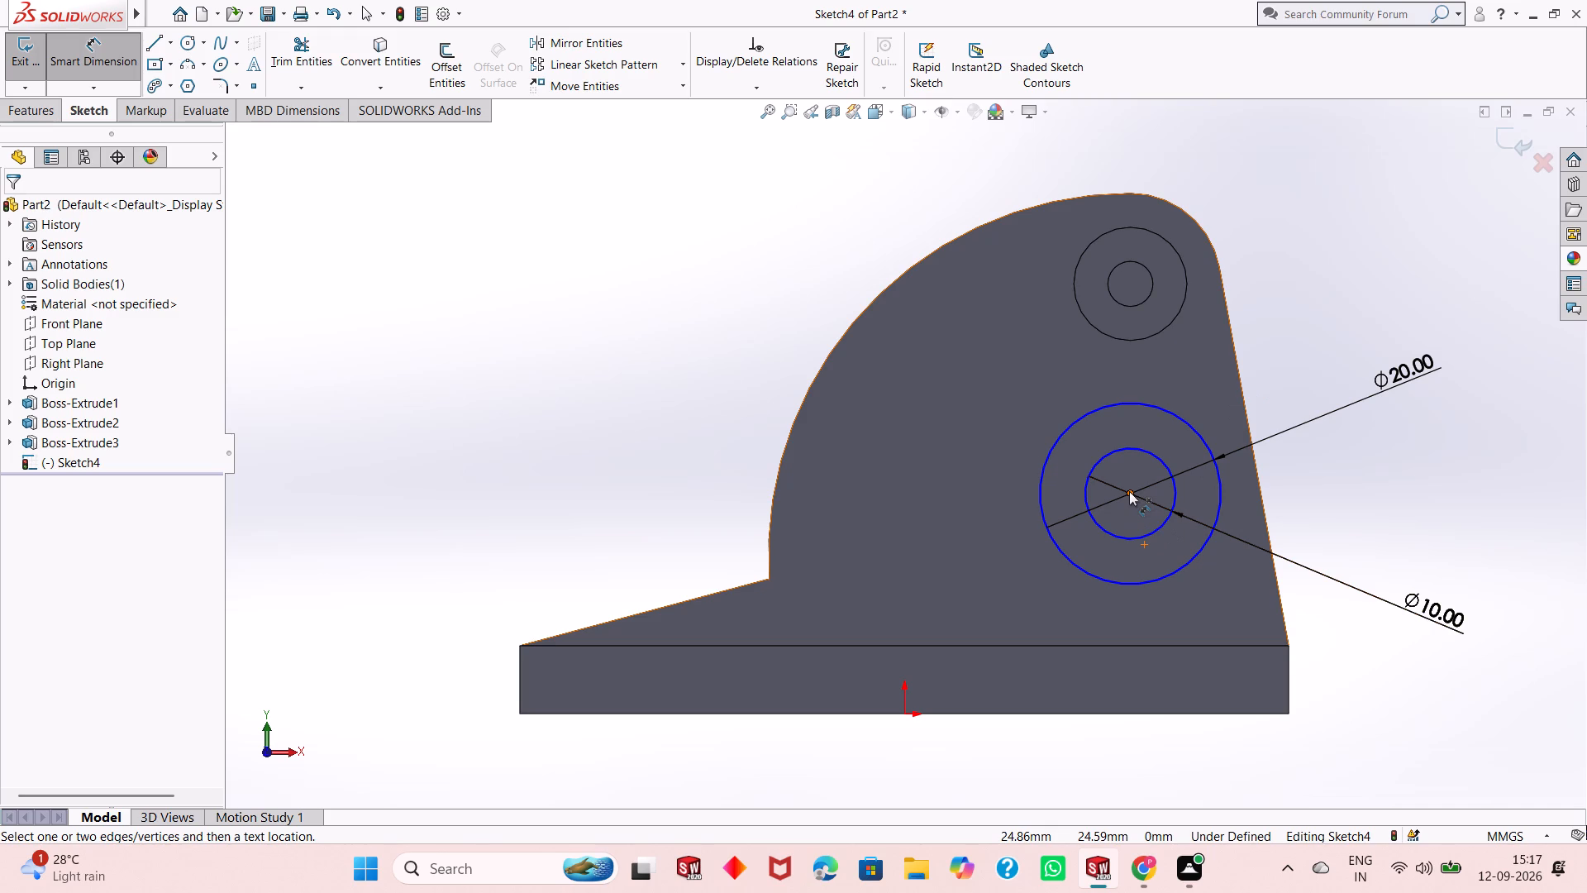
Dimension the horizontal distance between the circles' centre and the base plate's lower corner at the sloped-edge end.
{"action": "left_click", "coordinate": [1129, 491]}
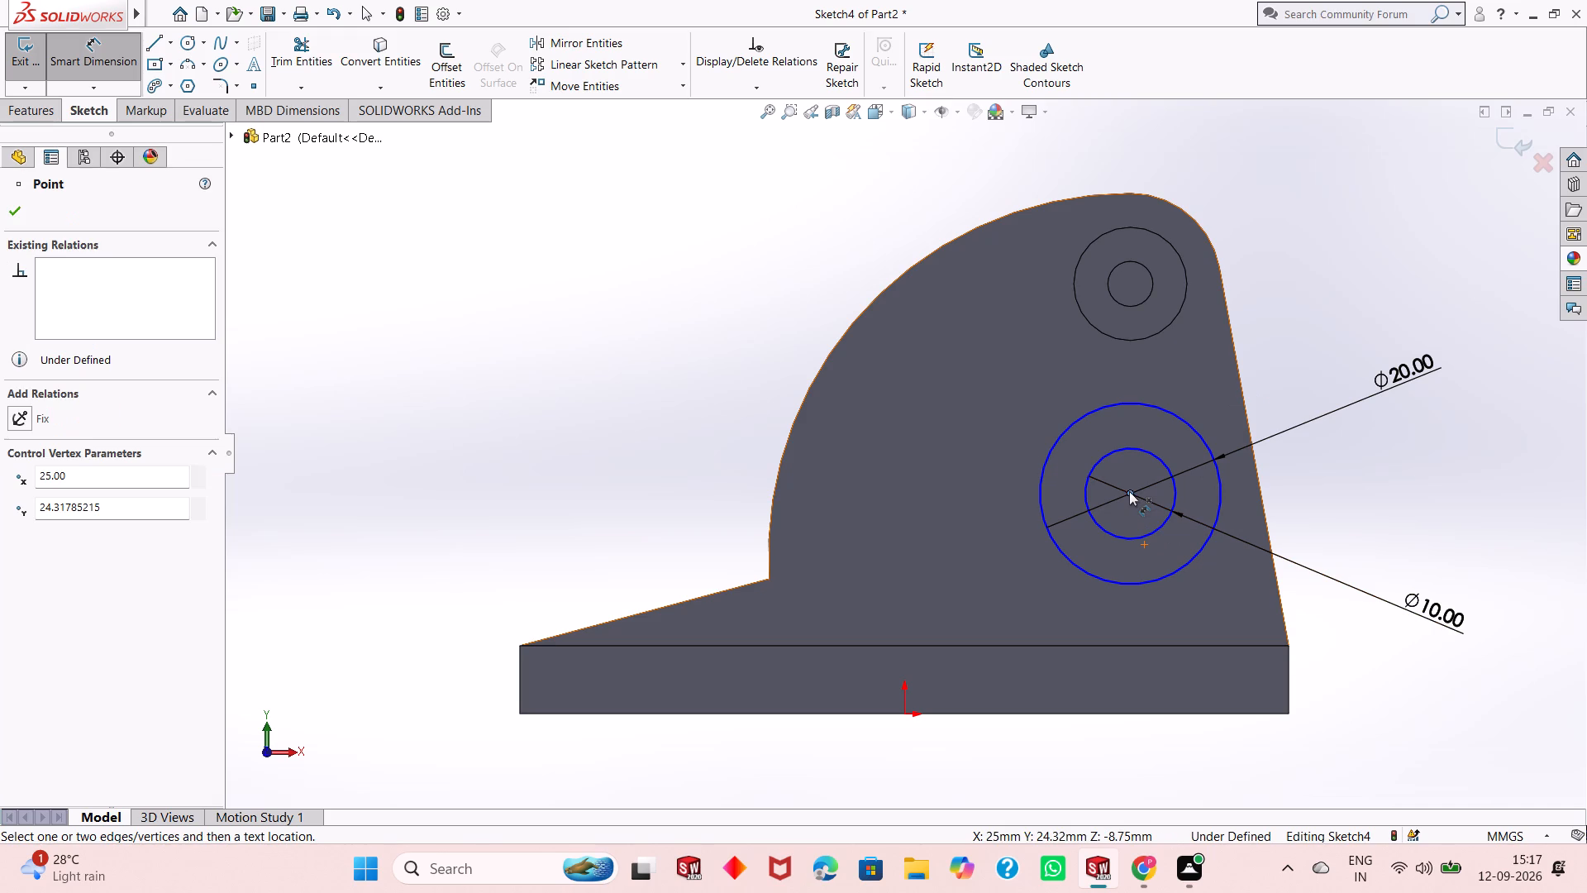
{"action": "left_click", "coordinate": [1290, 715]}
{"action": "left_click", "coordinate": [1224, 757]}
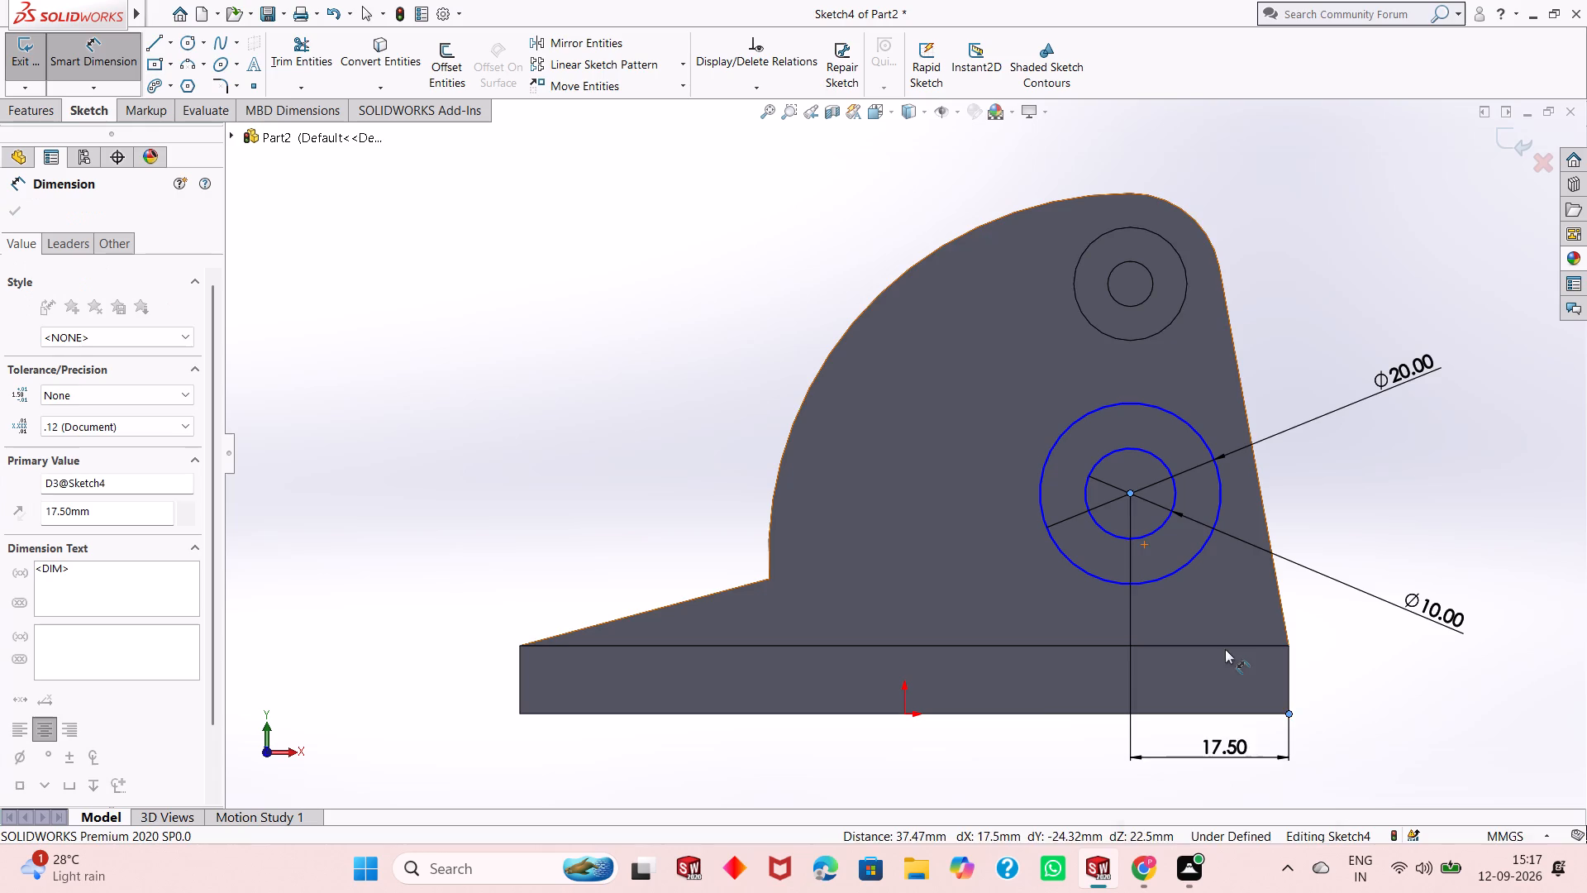
{"action": "left_click", "coordinate": [1152, 733]}
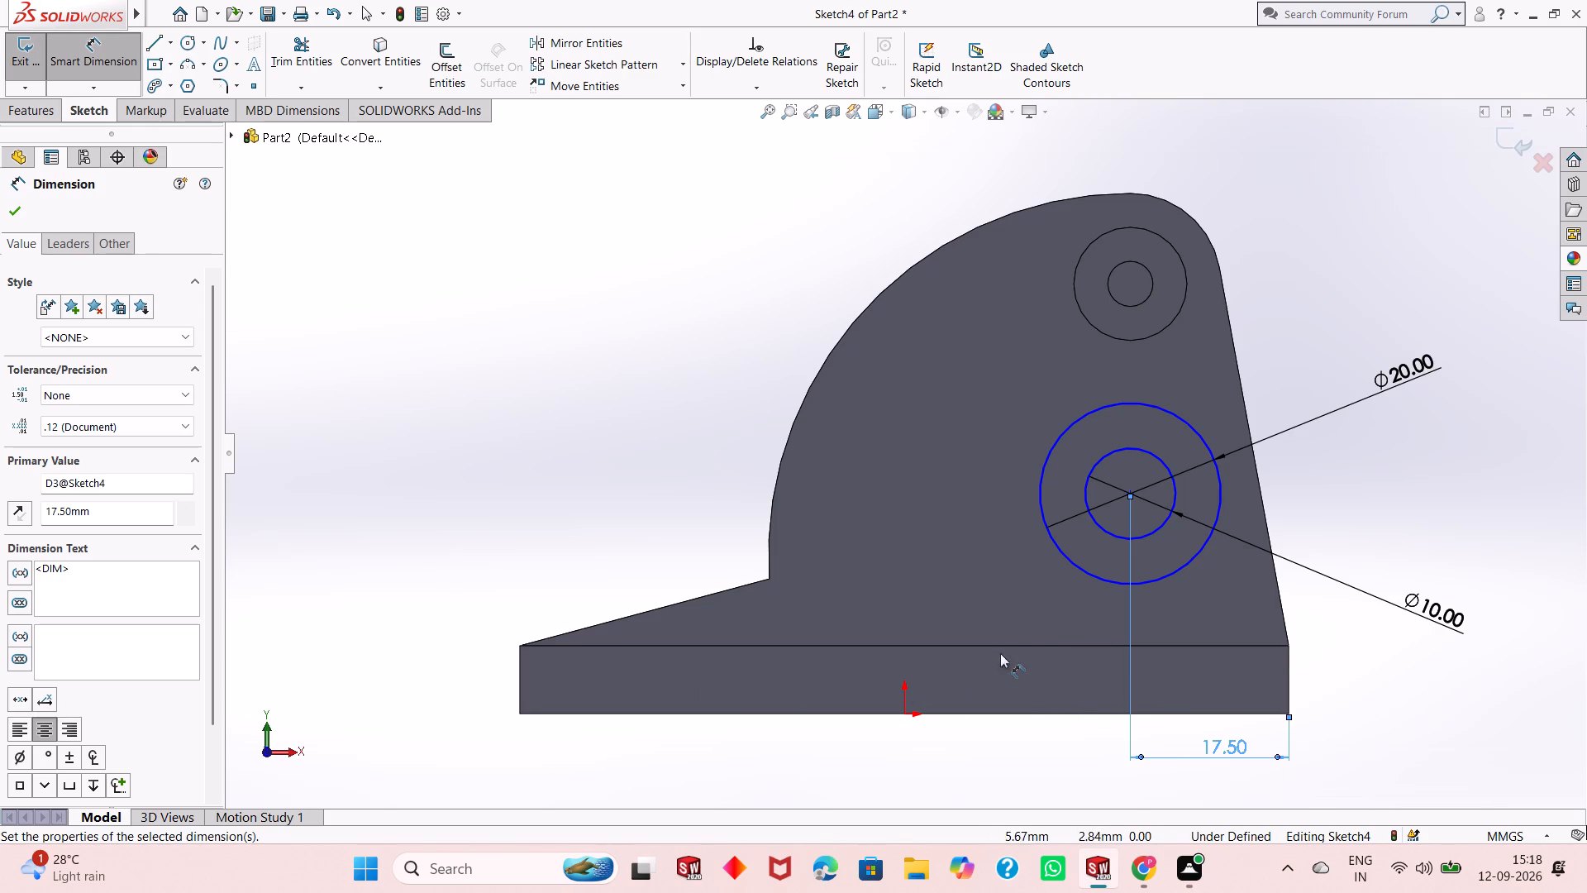
Dimension the vertical distance from the two circles' centre to the base plate's upper edge as 10 mm.
{"action": "scroll", "coordinate": [989, 566], "scroll_direction": "up", "scroll_amount": 1}
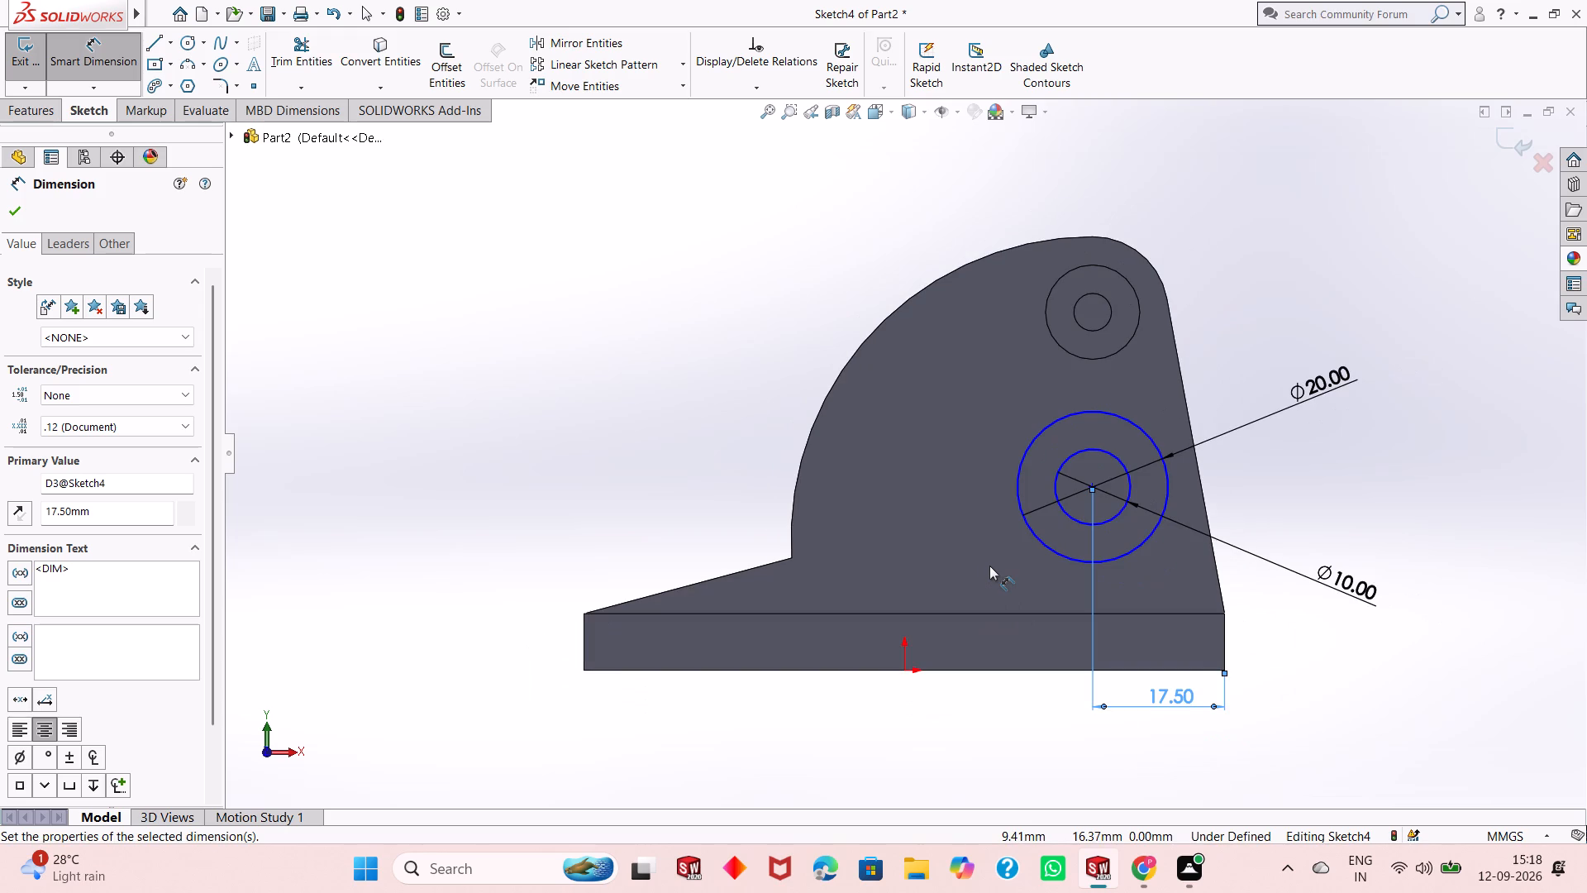
{"action": "scroll", "coordinate": [1066, 501], "scroll_direction": "up", "scroll_amount": 1}
{"action": "scroll", "coordinate": [1132, 442], "scroll_direction": "down", "scroll_amount": 2}
{"action": "middle_click_drag", "start_coordinate": [1055, 575], "coordinate": [1045, 560]}
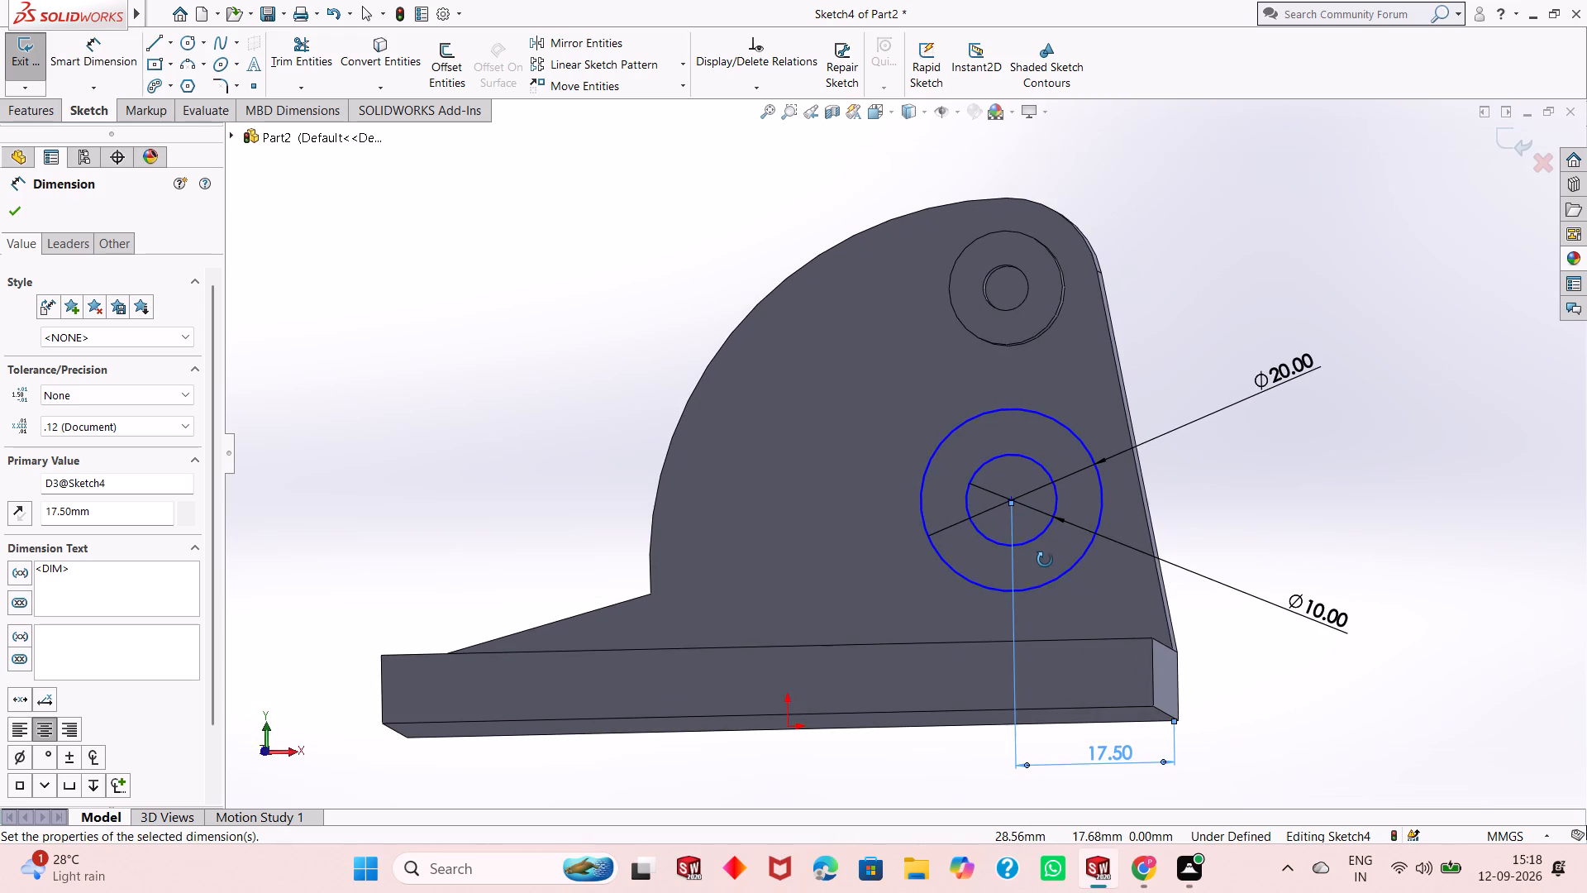
{"action": "middle_click_drag", "start_coordinate": [1045, 560], "coordinate": [1051, 604]}
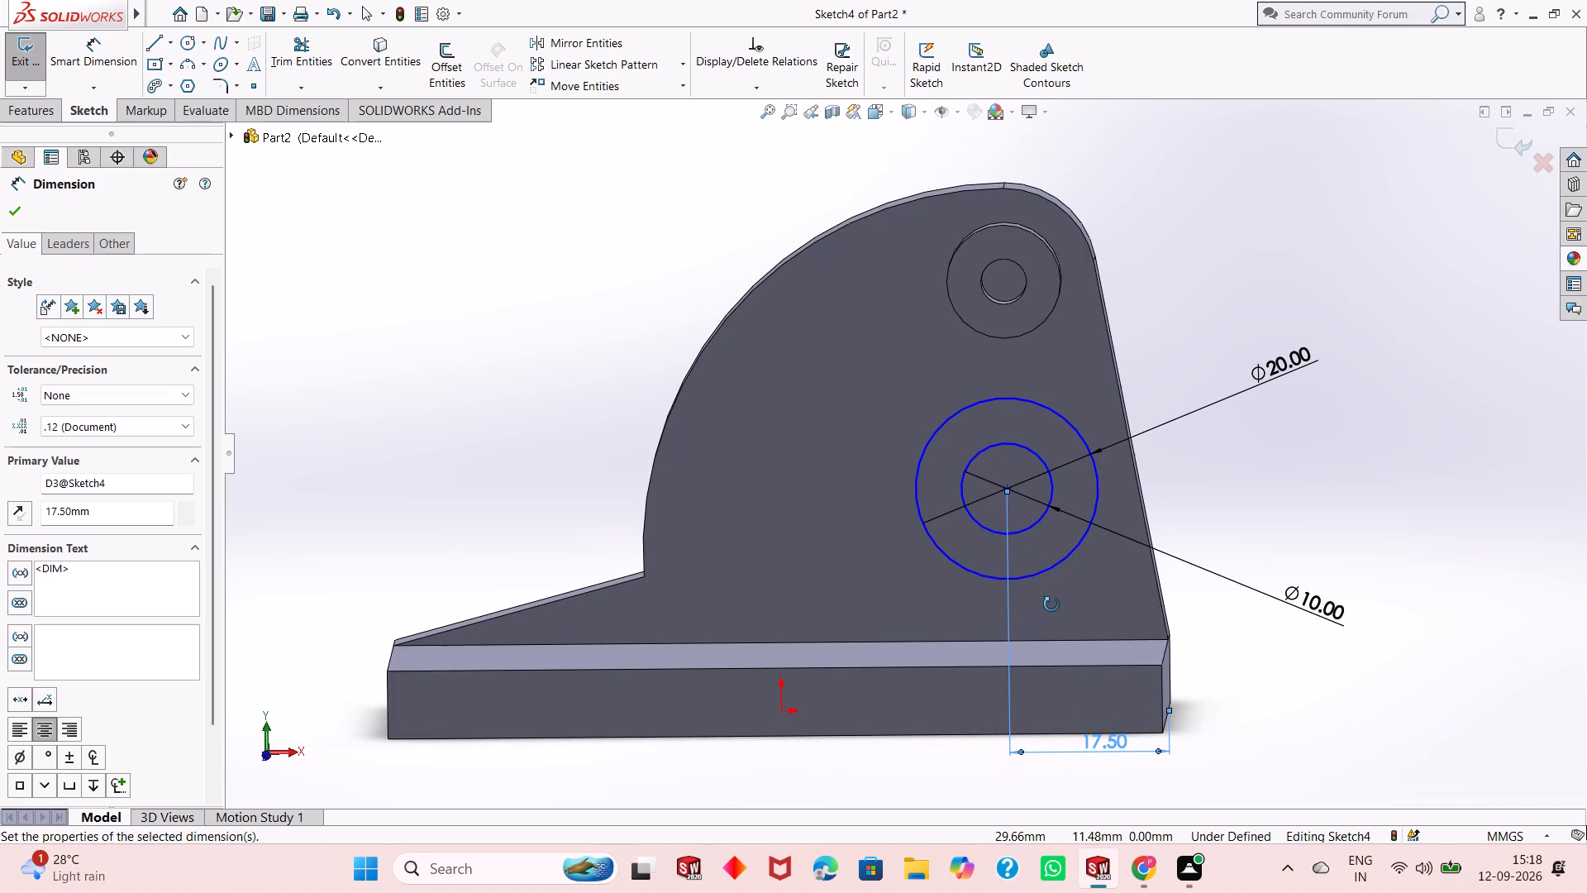
{"action": "middle_click_drag", "start_coordinate": [1051, 604], "coordinate": [1064, 565]}
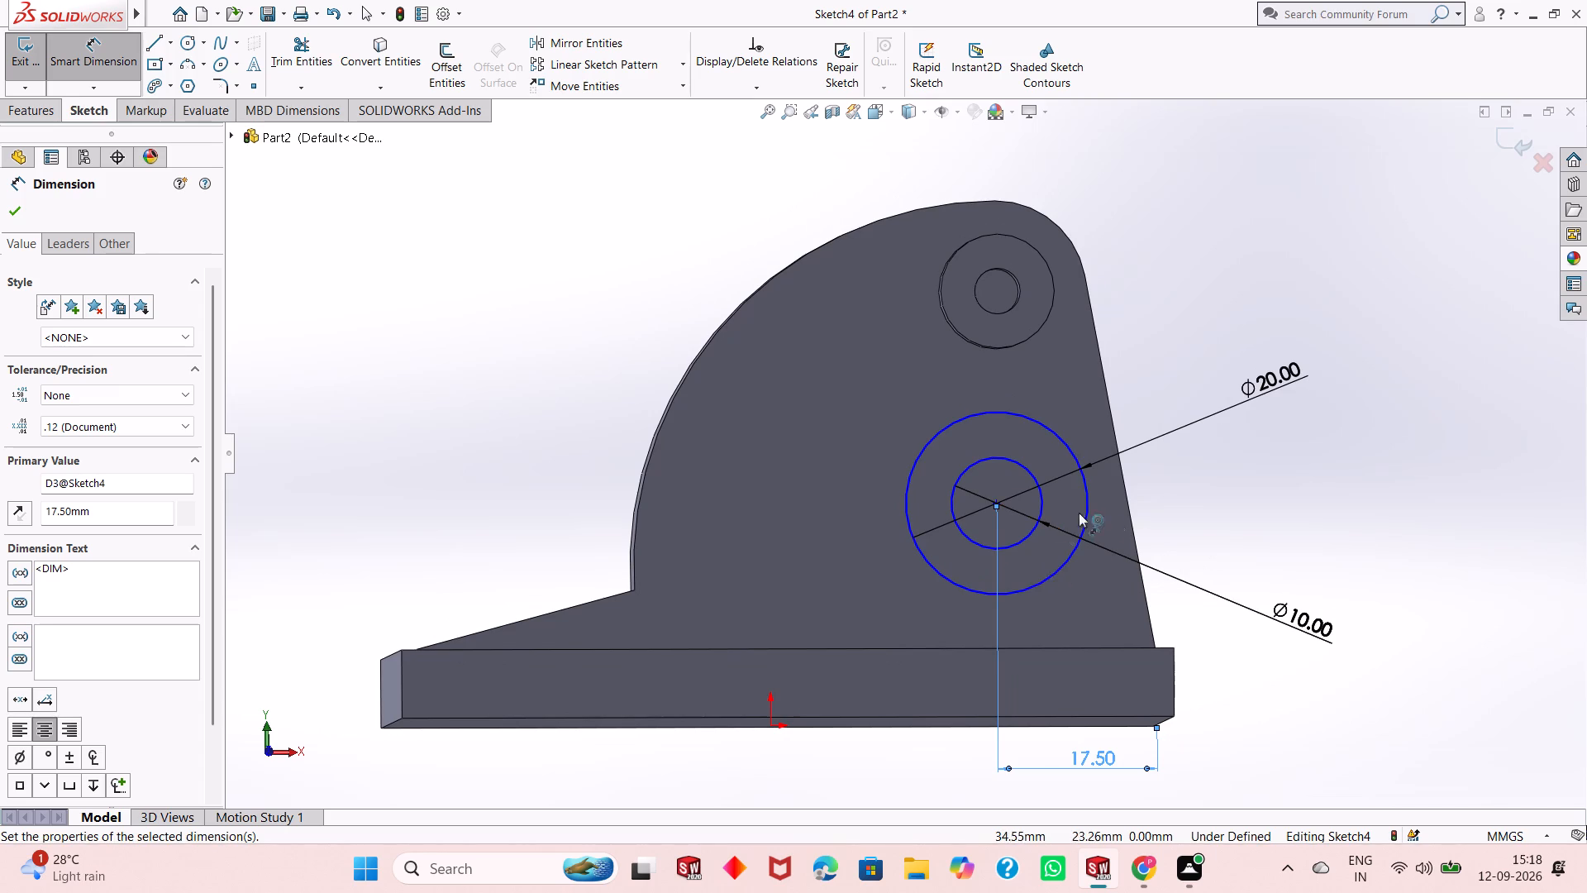
{"action": "scroll", "coordinate": [856, 592], "scroll_direction": "up", "scroll_amount": 2}
{"action": "scroll", "coordinate": [964, 534], "scroll_direction": "down", "scroll_amount": 1}
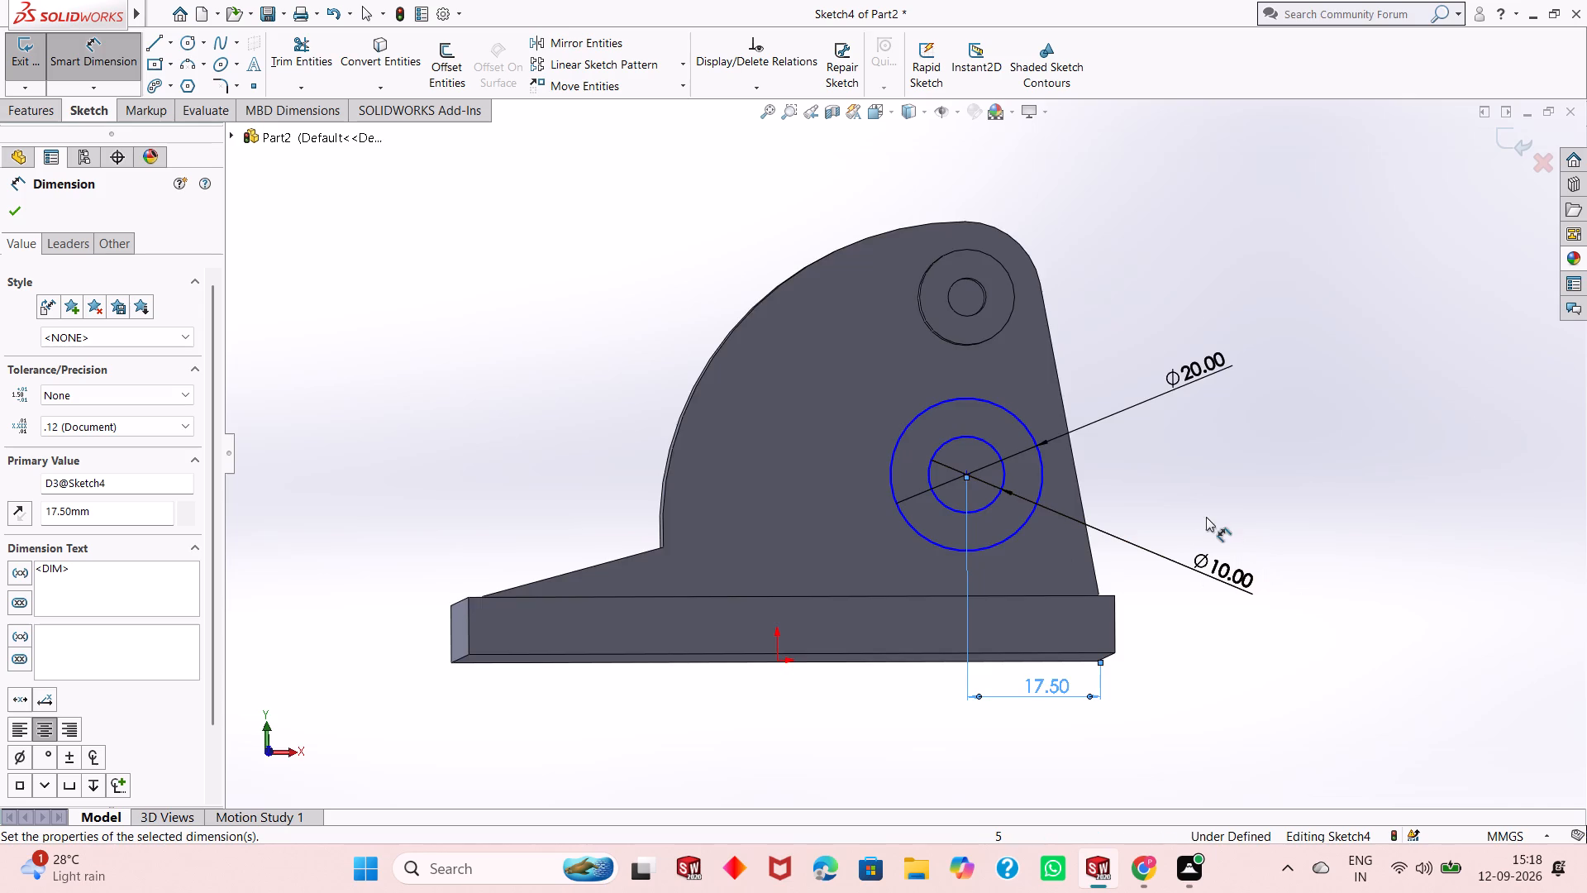
{"action": "middle_click_drag", "start_coordinate": [1205, 517], "coordinate": [1197, 538]}
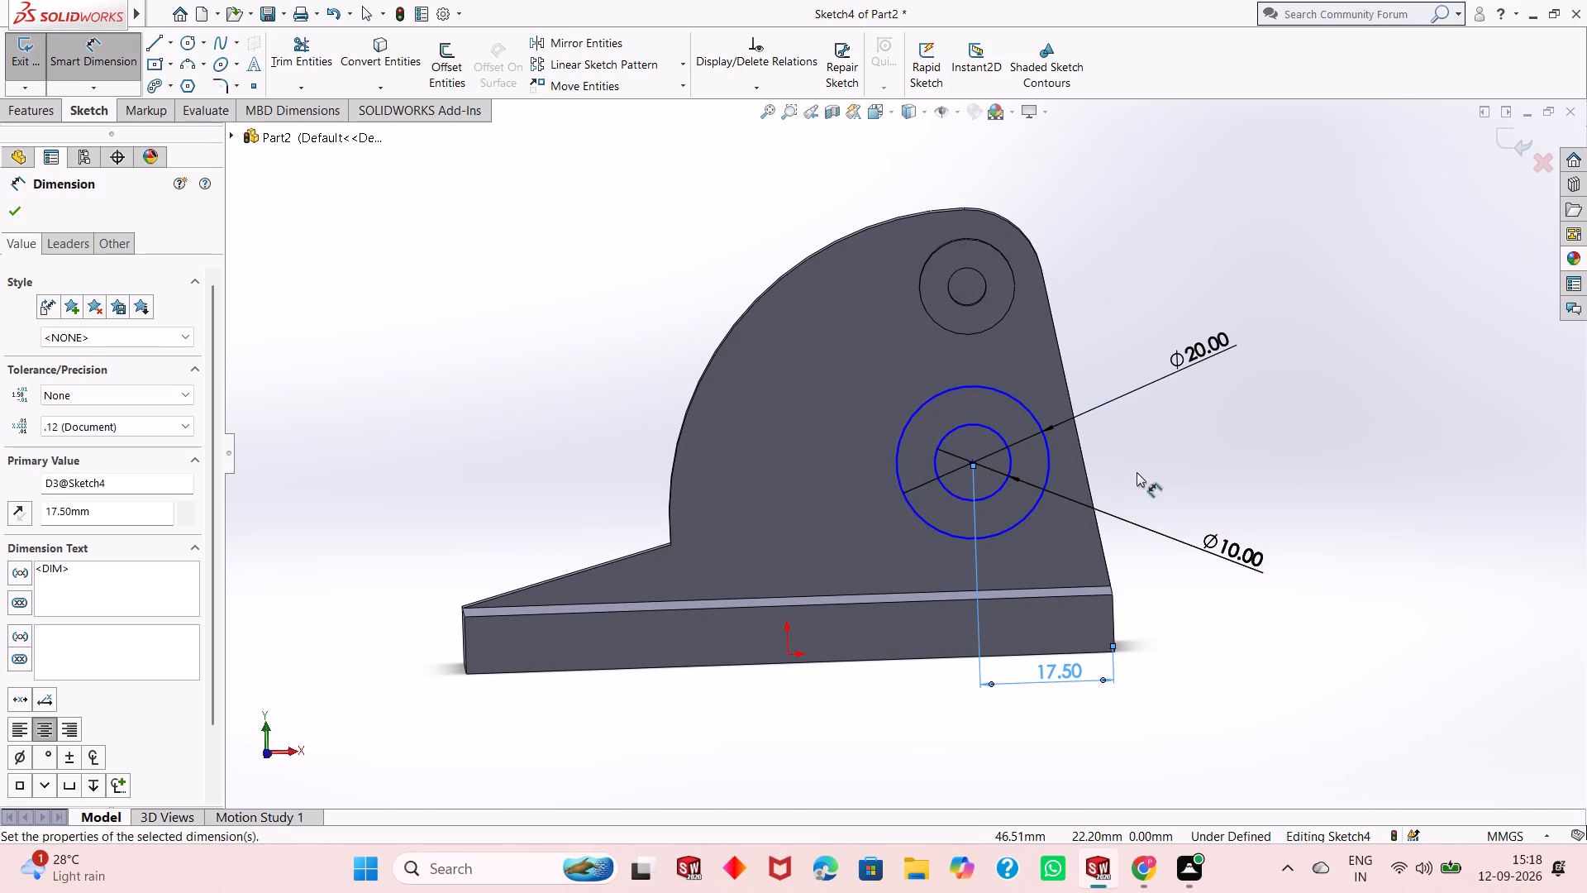
{"action": "left_click", "coordinate": [973, 462]}
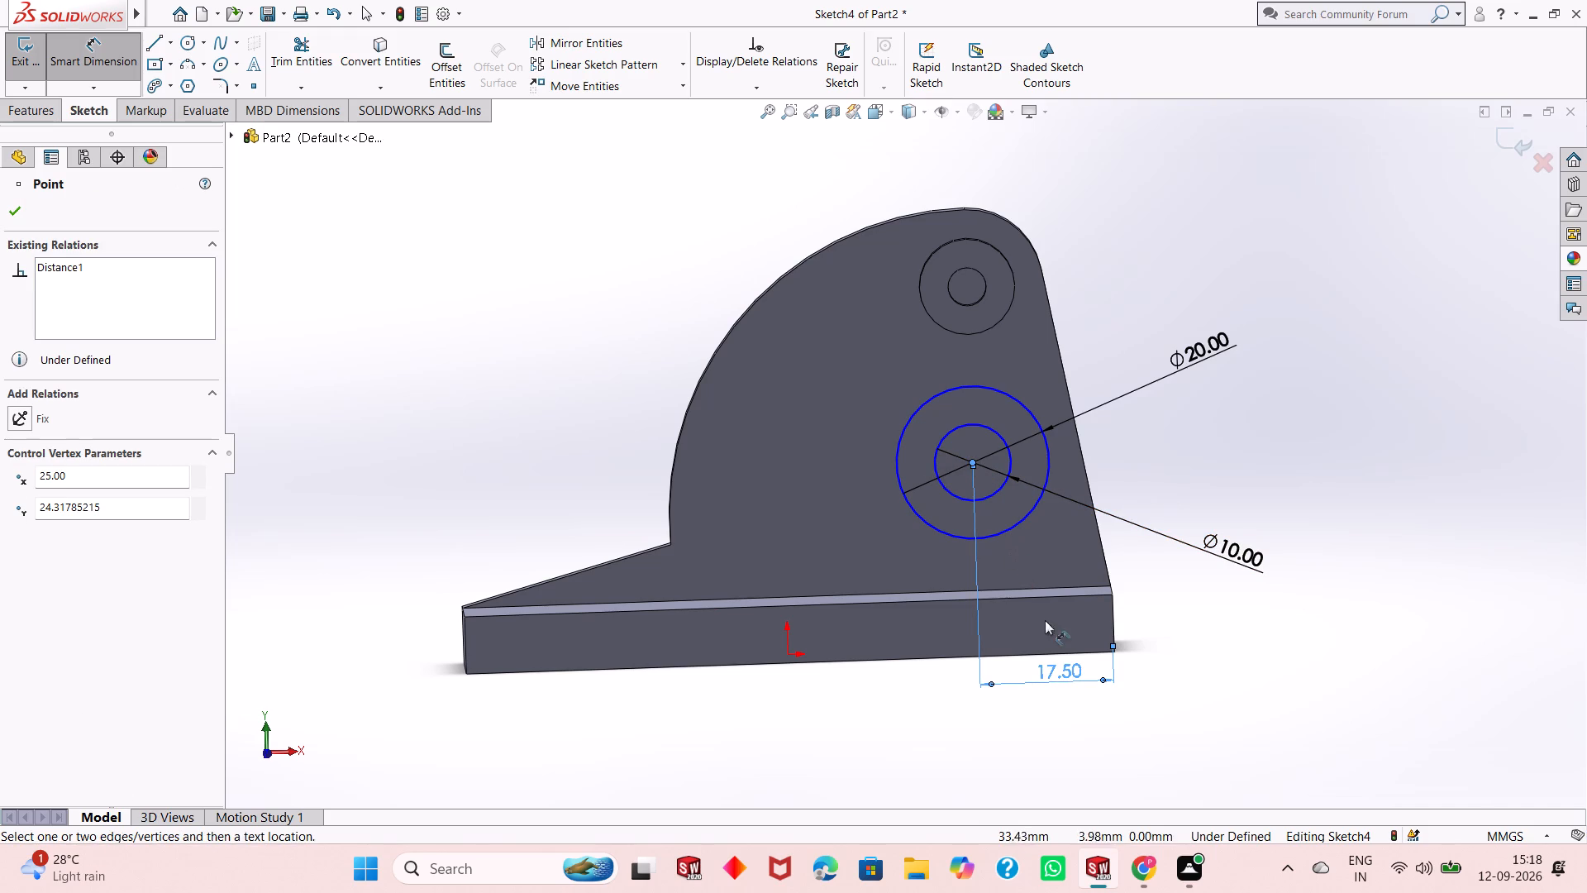
{"action": "left_click", "coordinate": [1045, 588]}
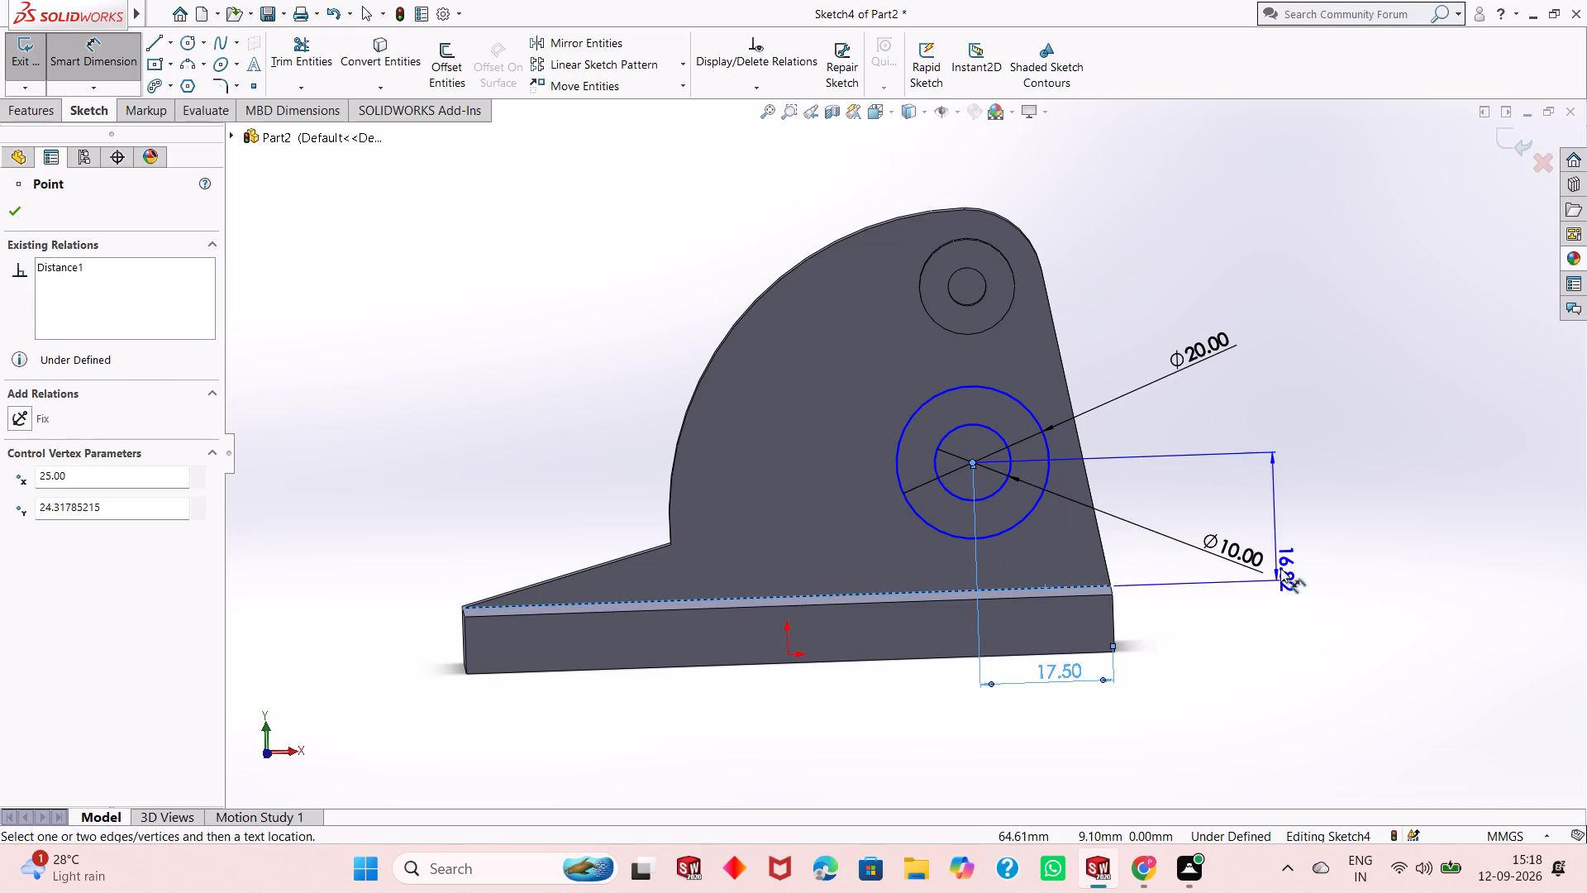
{"action": "left_click", "coordinate": [1280, 568]}
{"action": "type", "text": "10"}
{"action": "key", "text": "Return"}
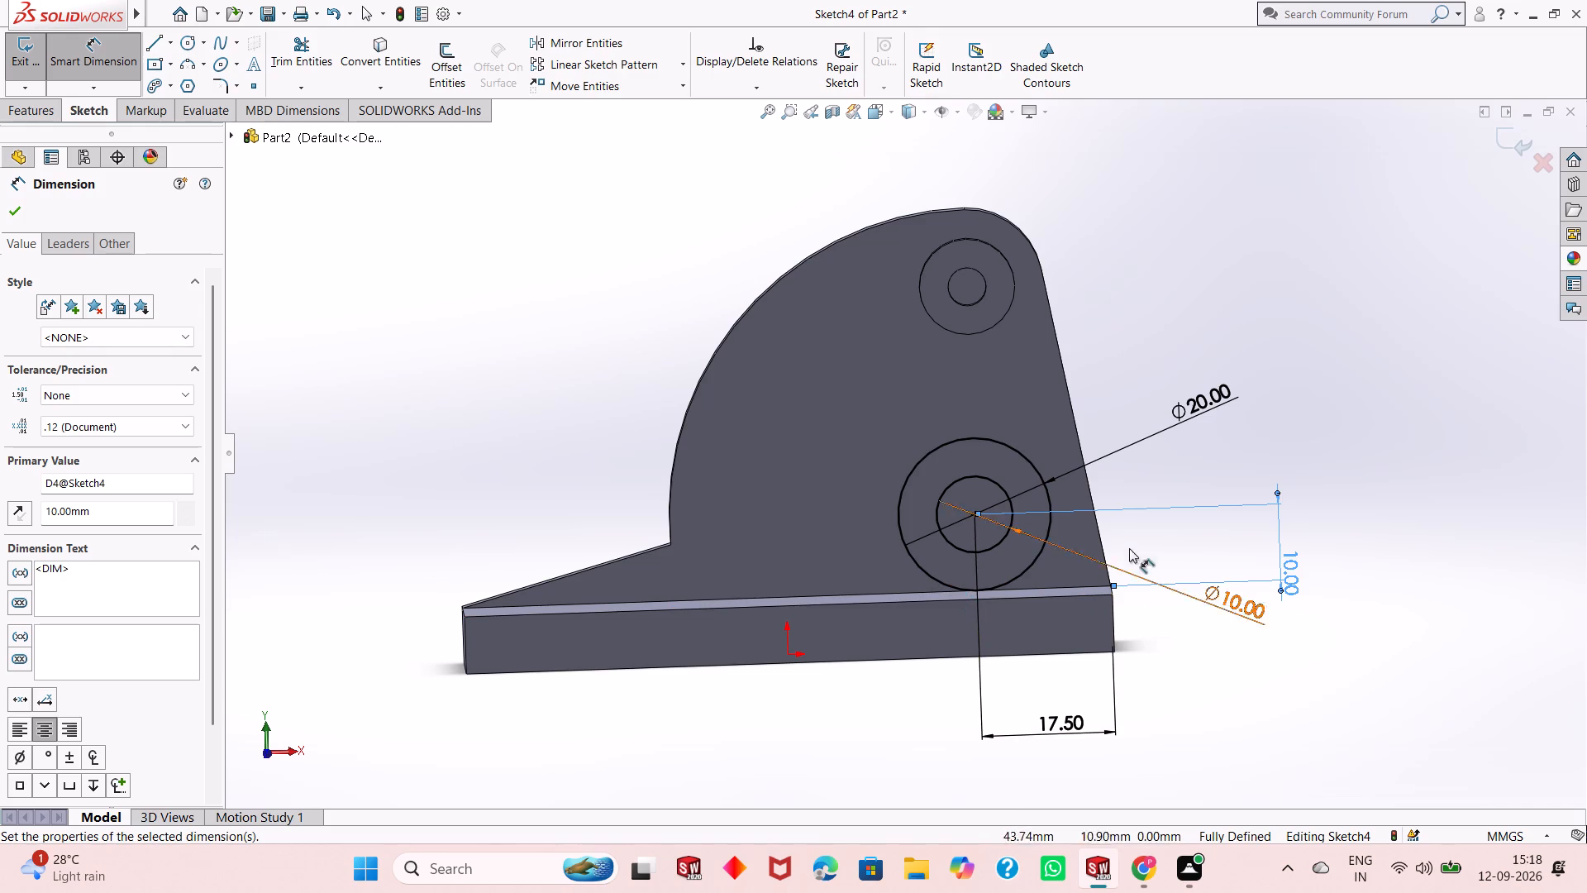
{"action": "right_click", "coordinate": [1282, 402]}
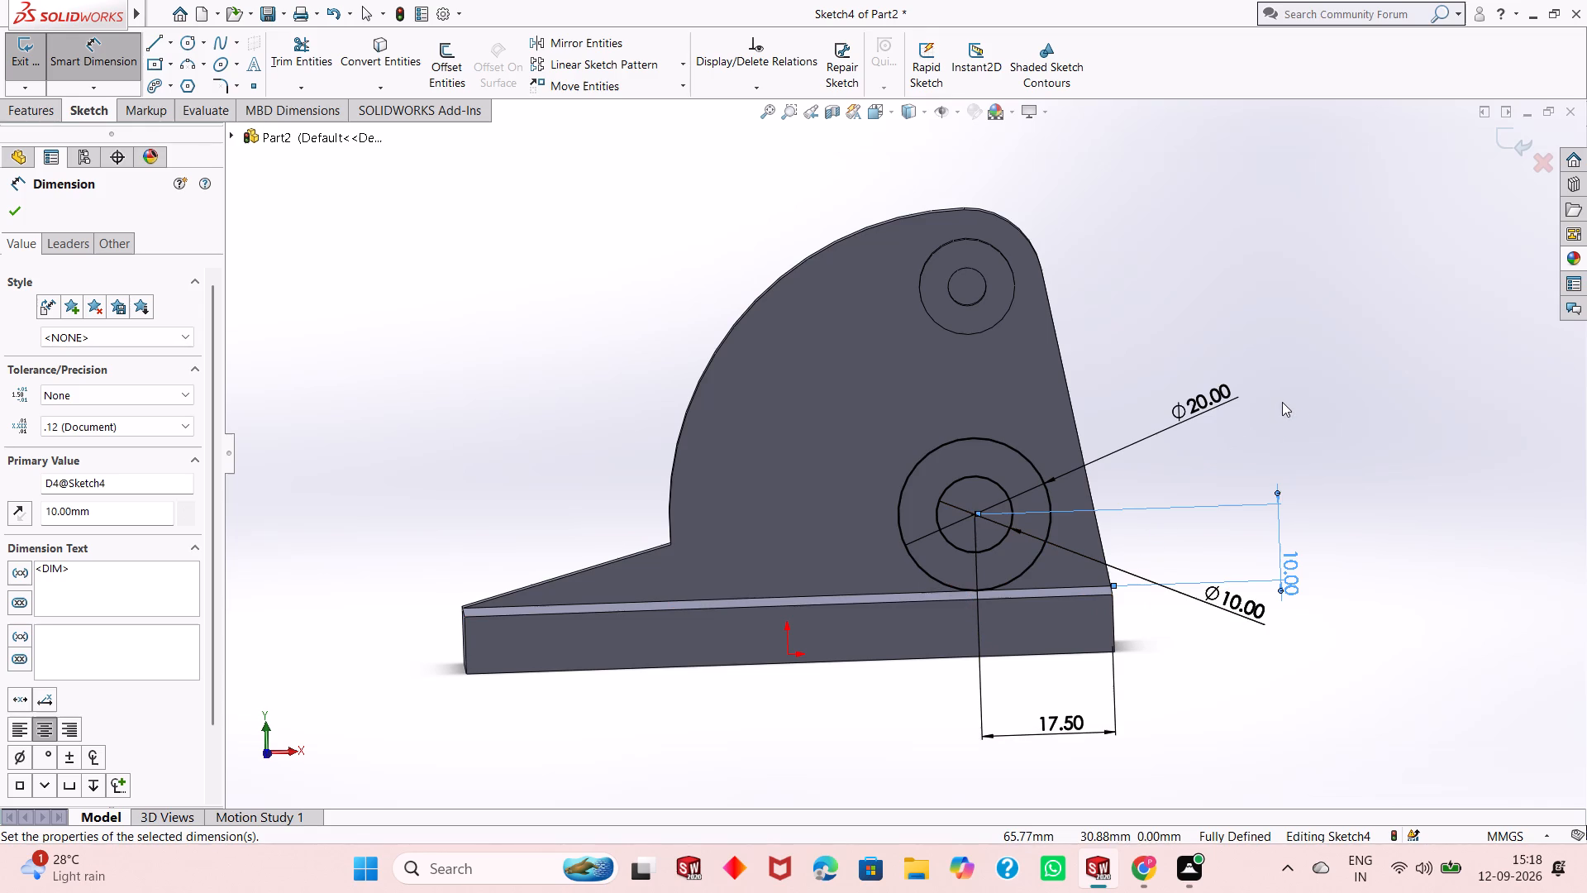
{"action": "left_click", "coordinate": [1330, 454]}
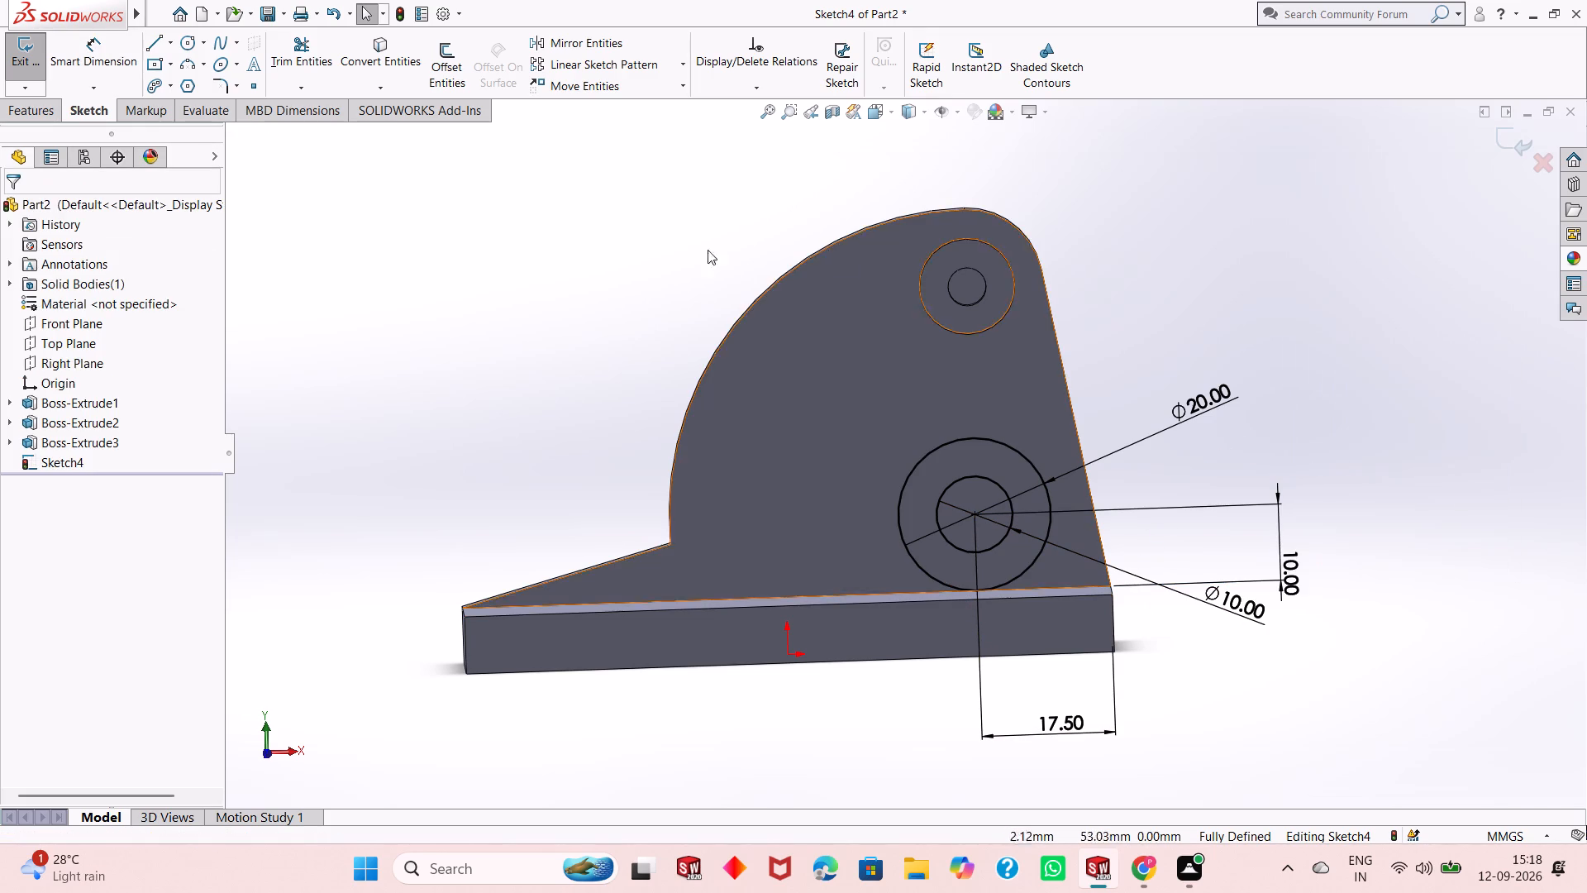
Sketch a 10 mm vertical line down from each side of the 20 mm circle, joined by a 20 mm line along the plate's upper edge.
{"action": "left_click", "coordinate": [151, 43]}
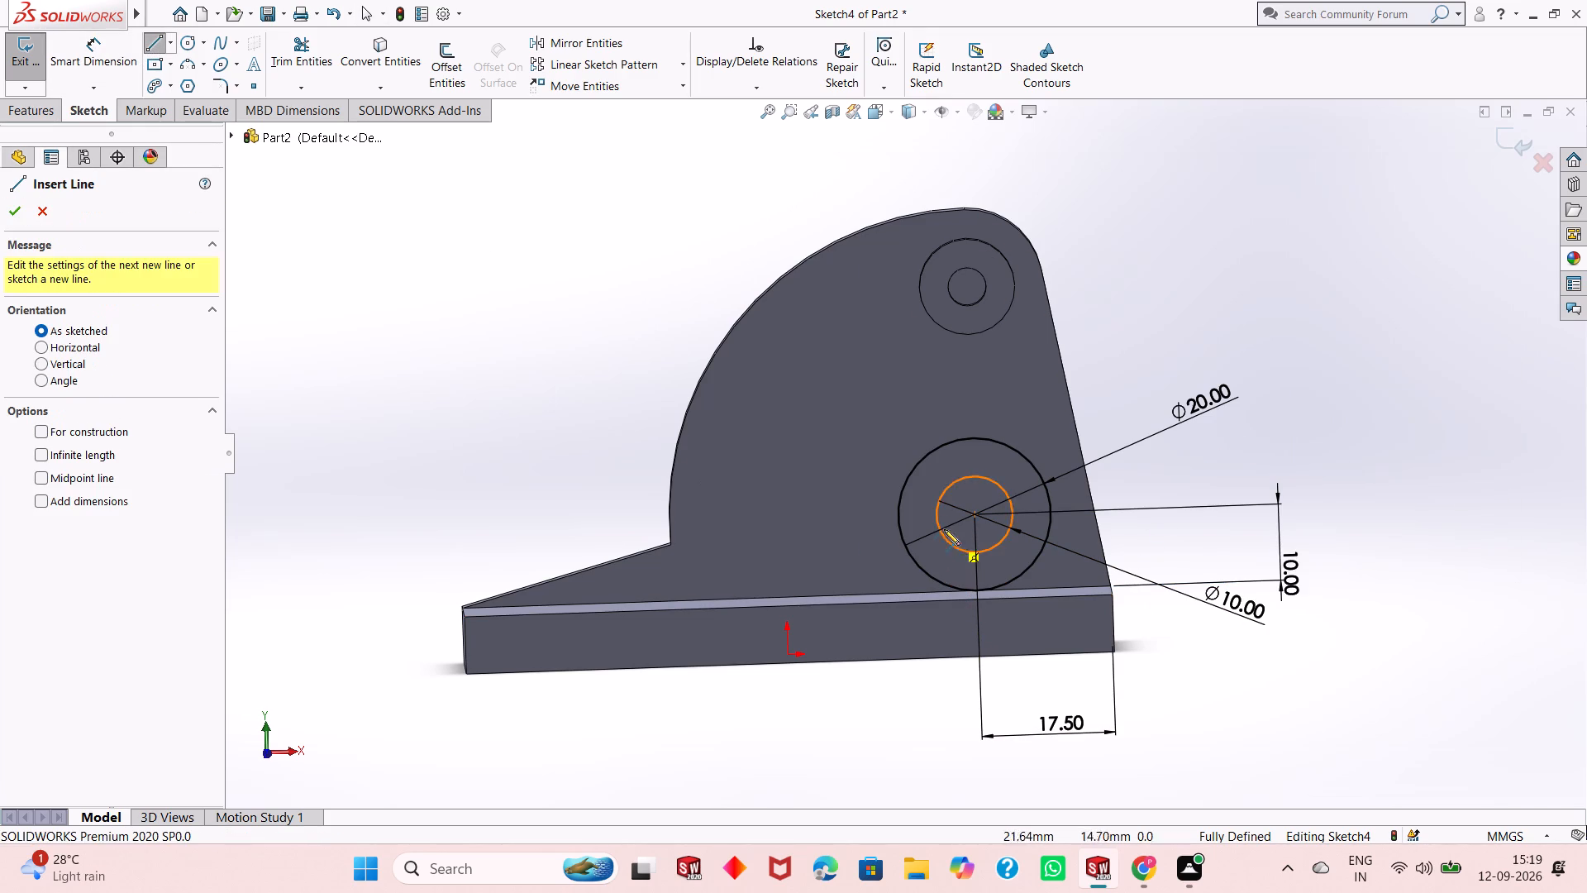
{"action": "left_click", "coordinate": [898, 513]}
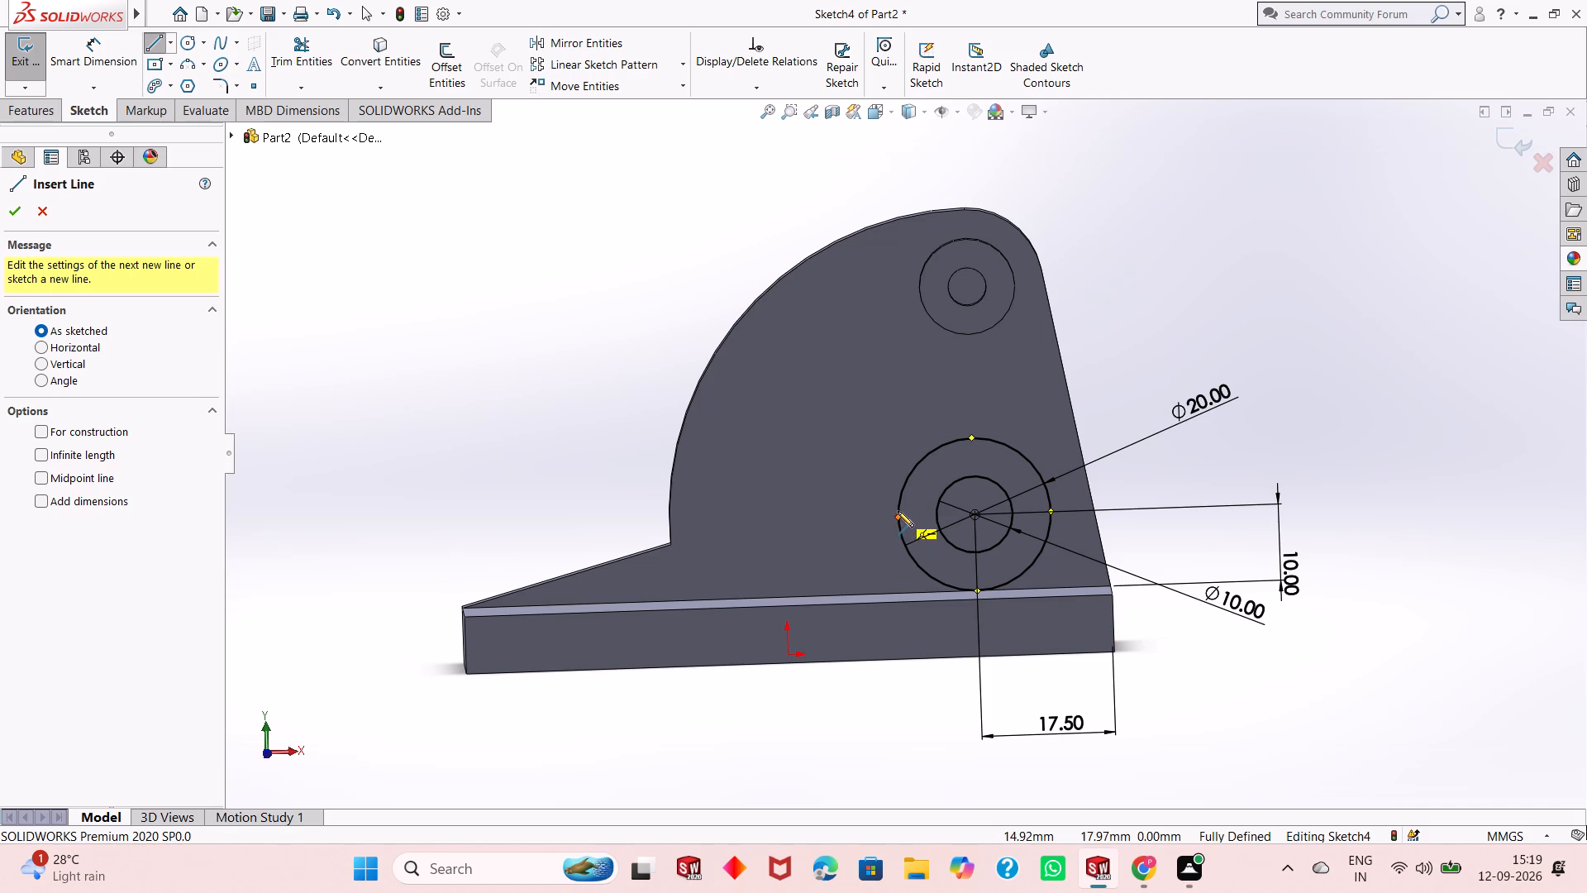
{"action": "left_click", "coordinate": [902, 598]}
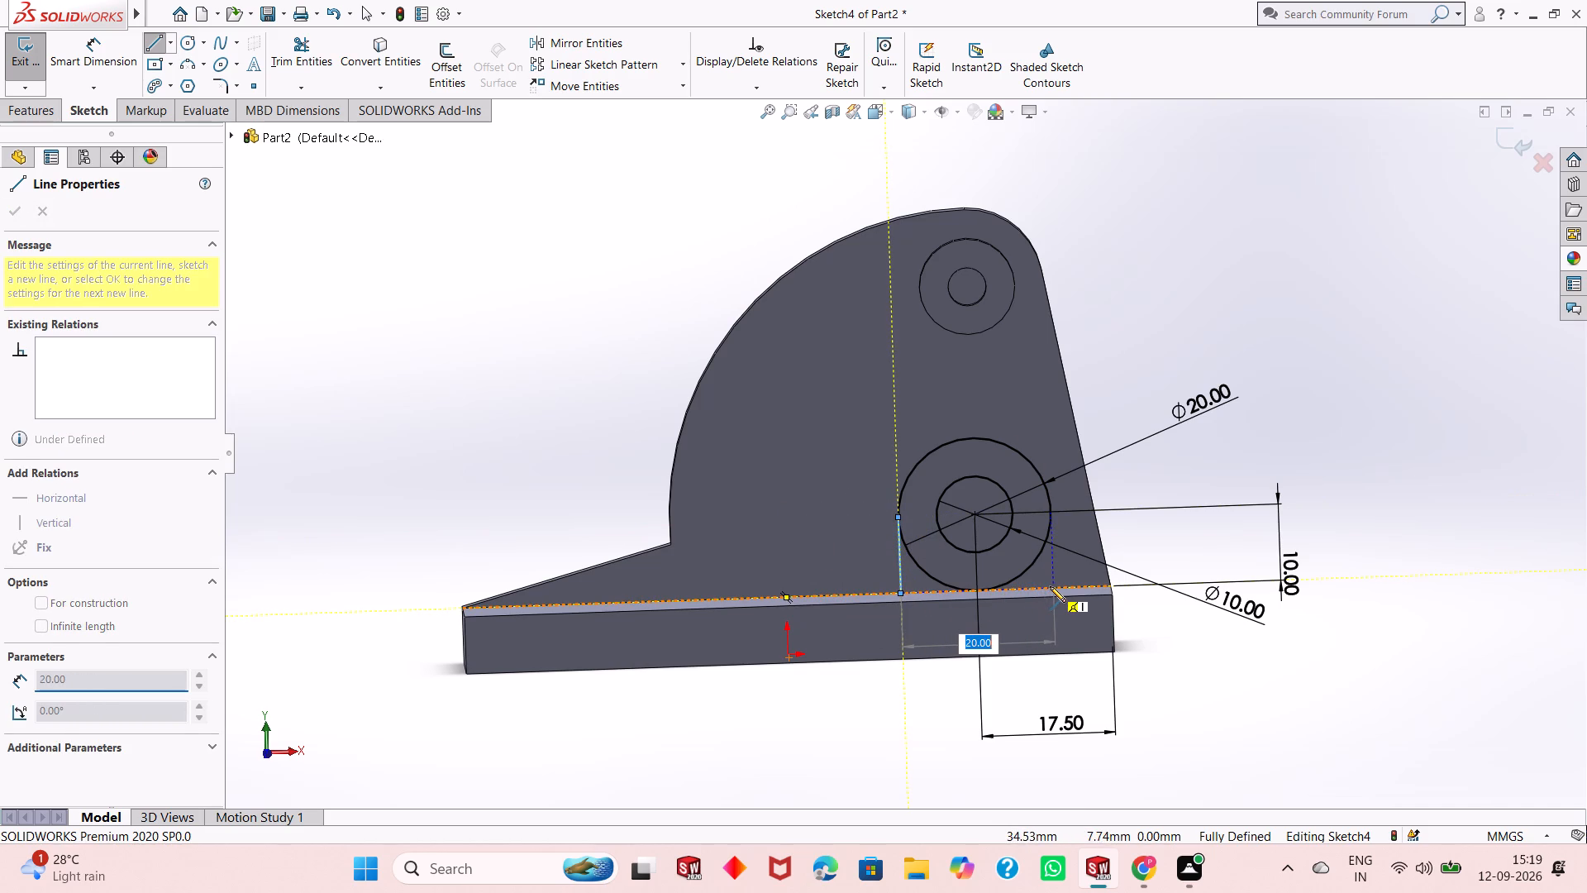
{"action": "left_click", "coordinate": [1050, 586]}
{"action": "left_click", "coordinate": [1050, 512]}
{"action": "right_click", "coordinate": [1050, 512]}
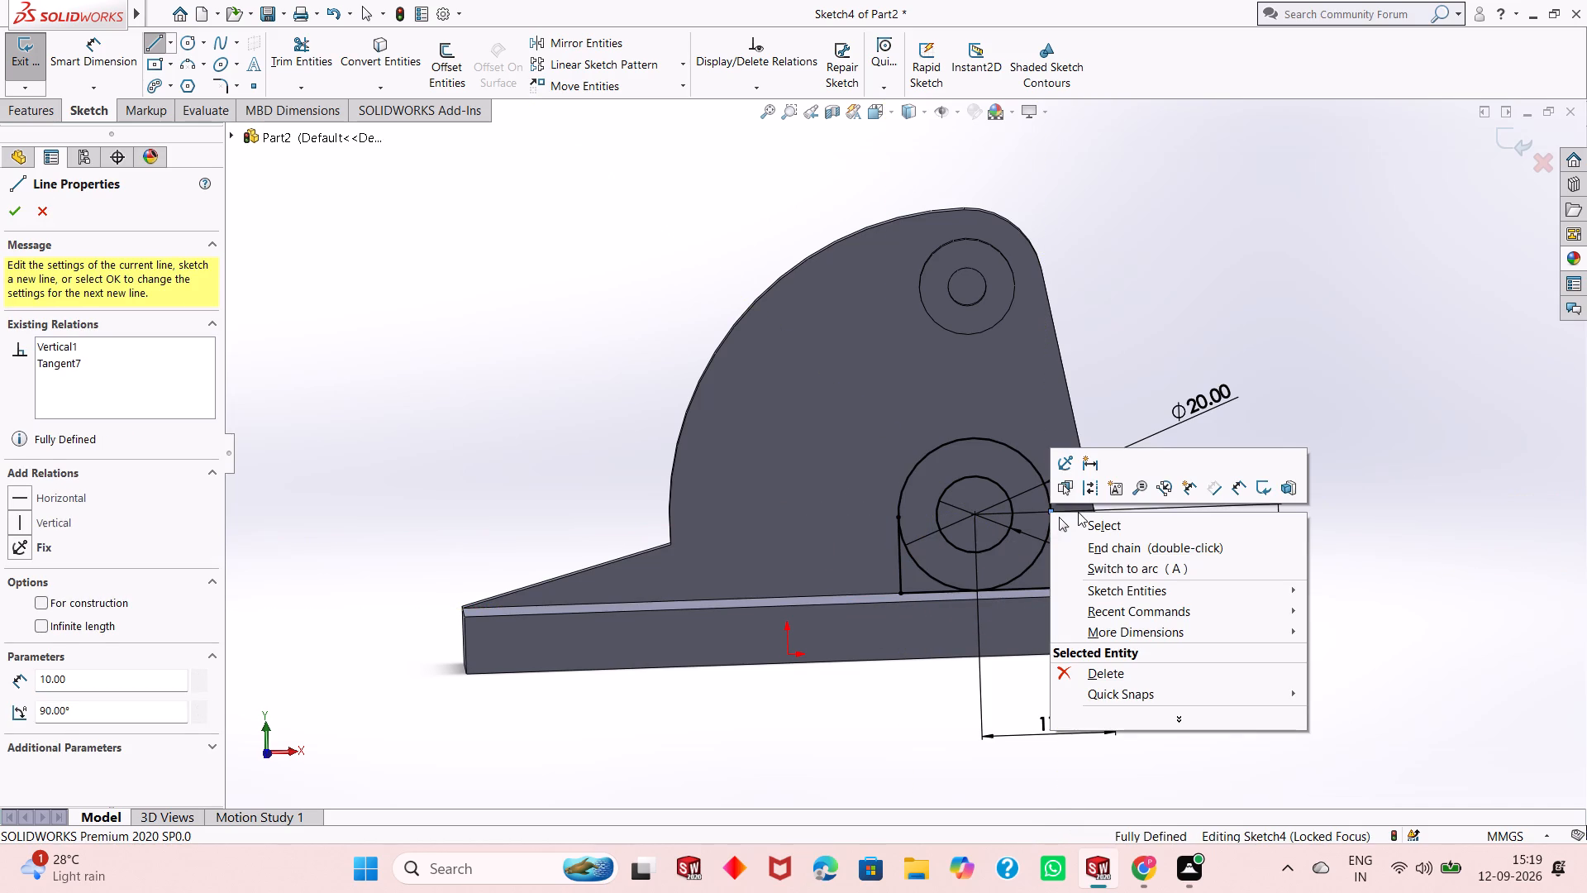
{"action": "left_click", "coordinate": [1081, 518]}
Trim away the lower half of the 20 mm circle between the two vertical lines, leaving an arched outline.
{"action": "left_click", "coordinate": [307, 62]}
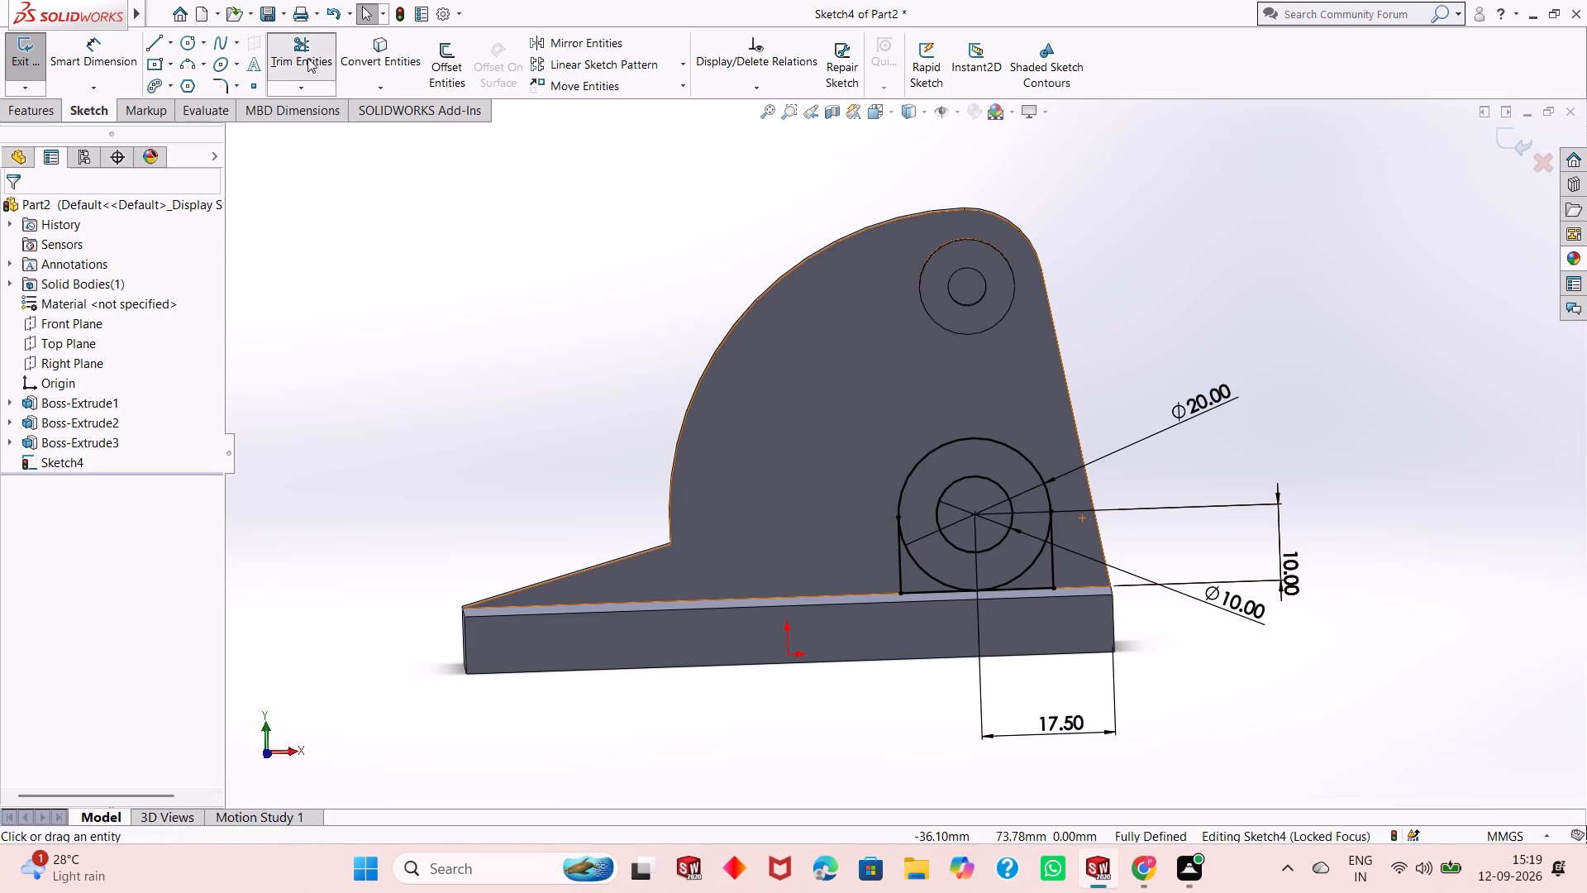
{"action": "left_click", "coordinate": [931, 578]}
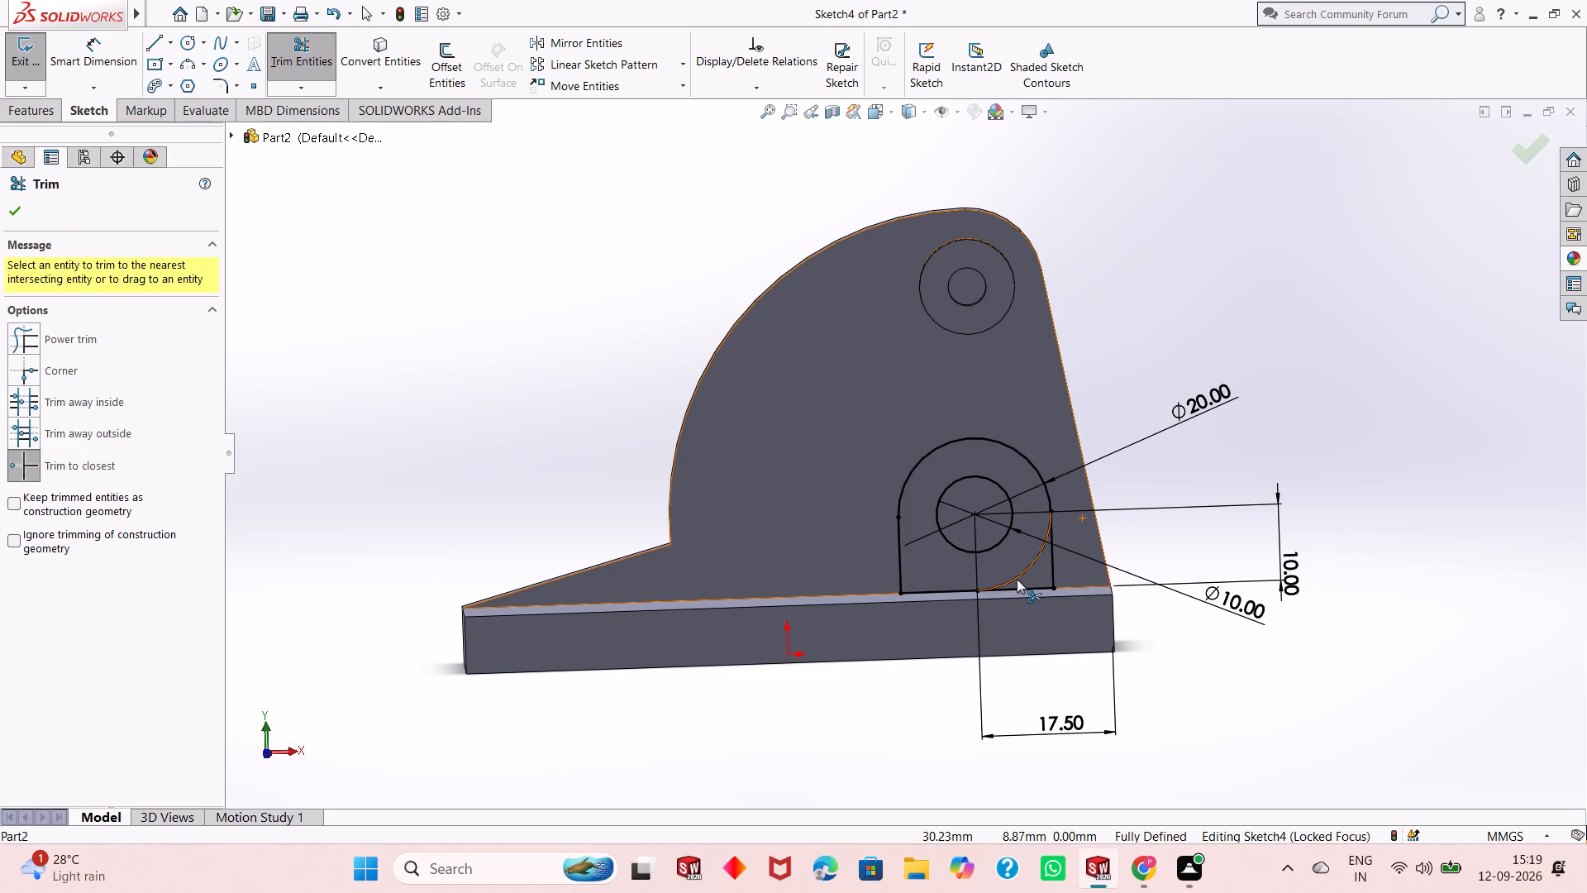
{"action": "left_click", "coordinate": [1017, 579]}
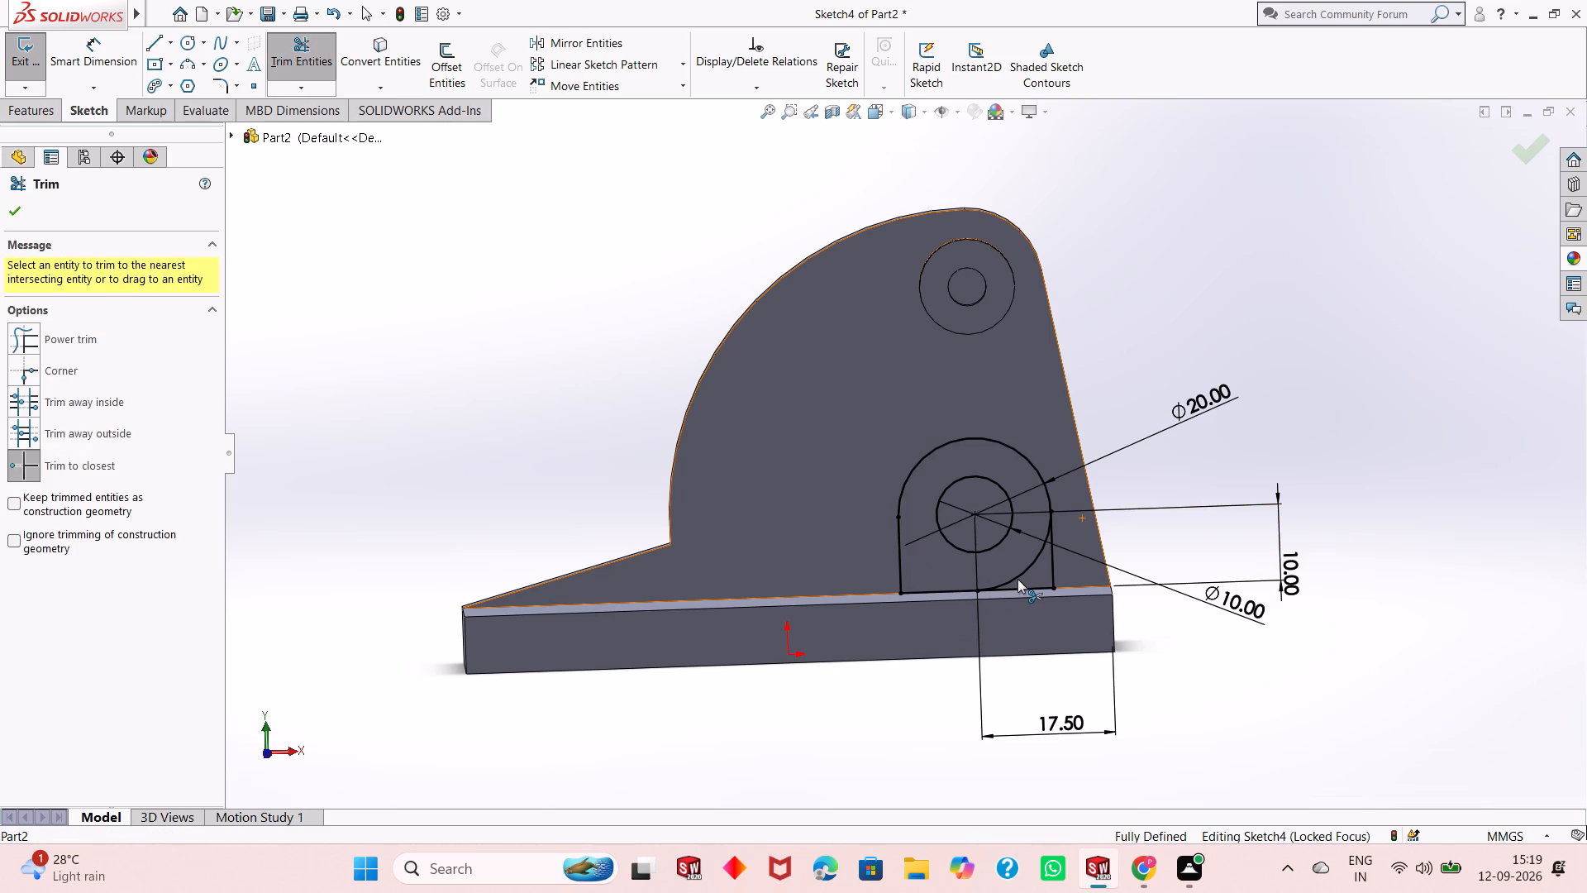
{"action": "right_click", "coordinate": [1195, 652]}
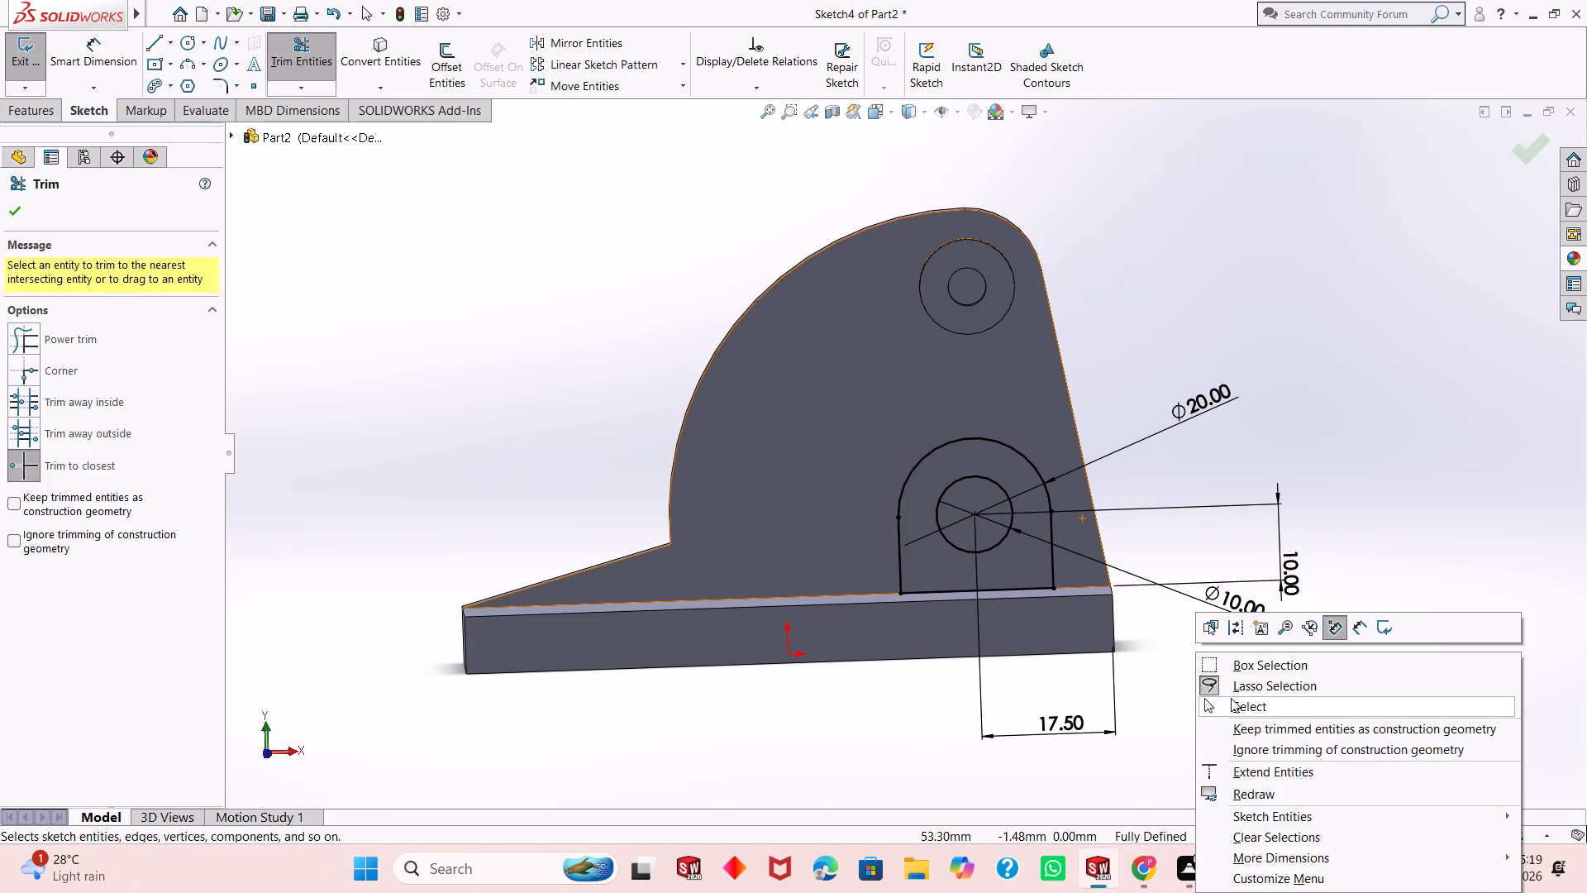
{"action": "left_click", "coordinate": [1232, 700]}
Start a blind Boss-Extrude of the arched profile over the base plate with a depth of 10 mm.
{"action": "scroll", "coordinate": [943, 576], "scroll_direction": "up", "scroll_amount": 1}
{"action": "middle_click_drag", "start_coordinate": [1060, 501], "coordinate": [1006, 518]}
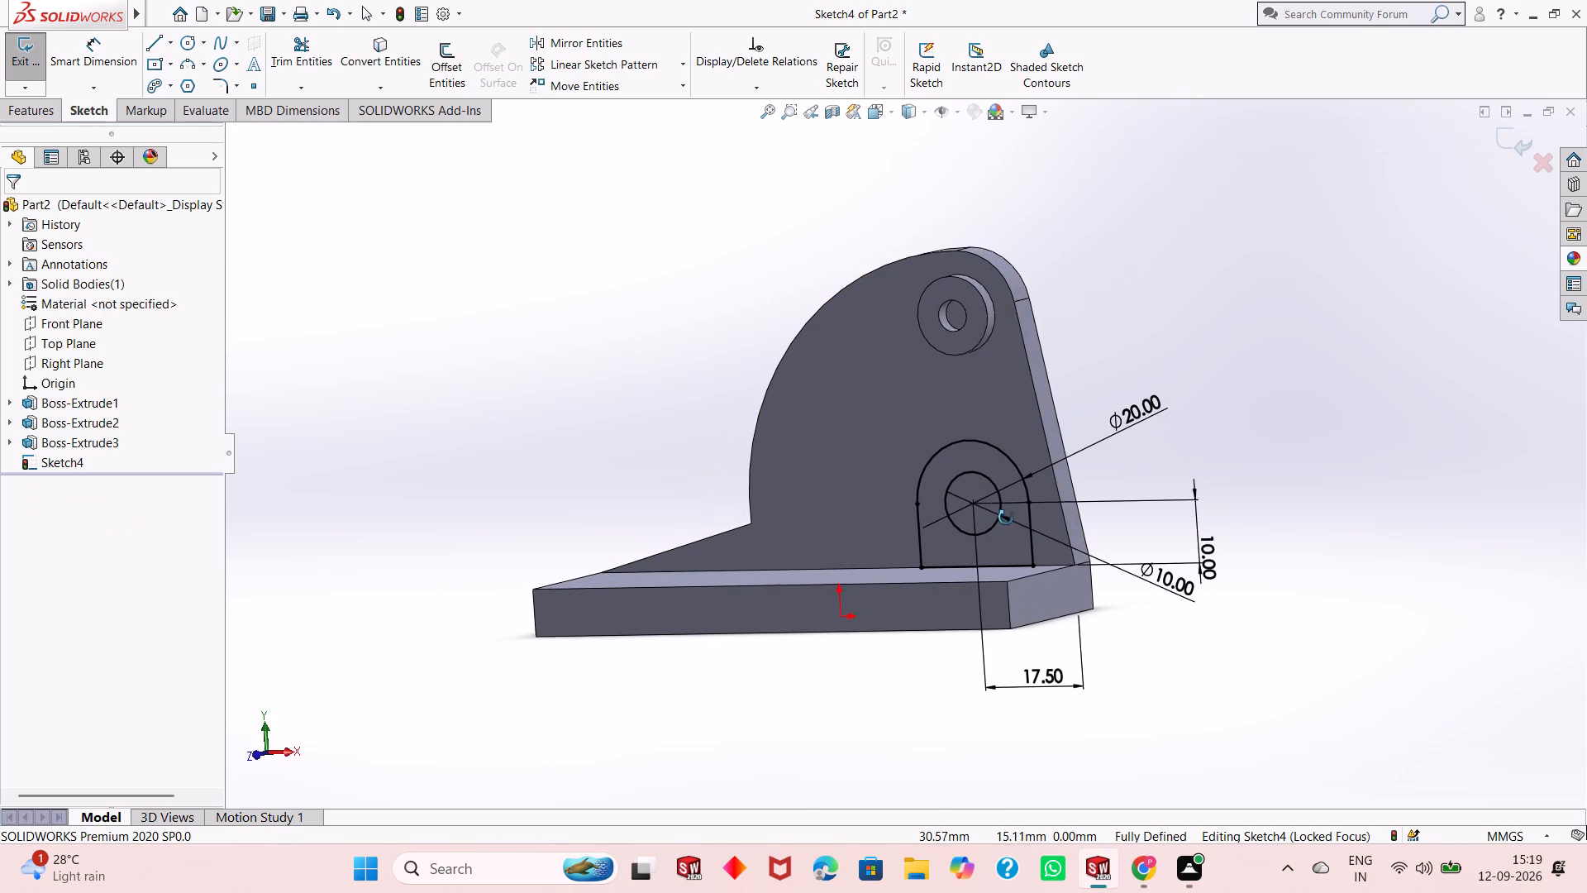
{"action": "middle_click_drag", "start_coordinate": [1006, 518], "coordinate": [1005, 518]}
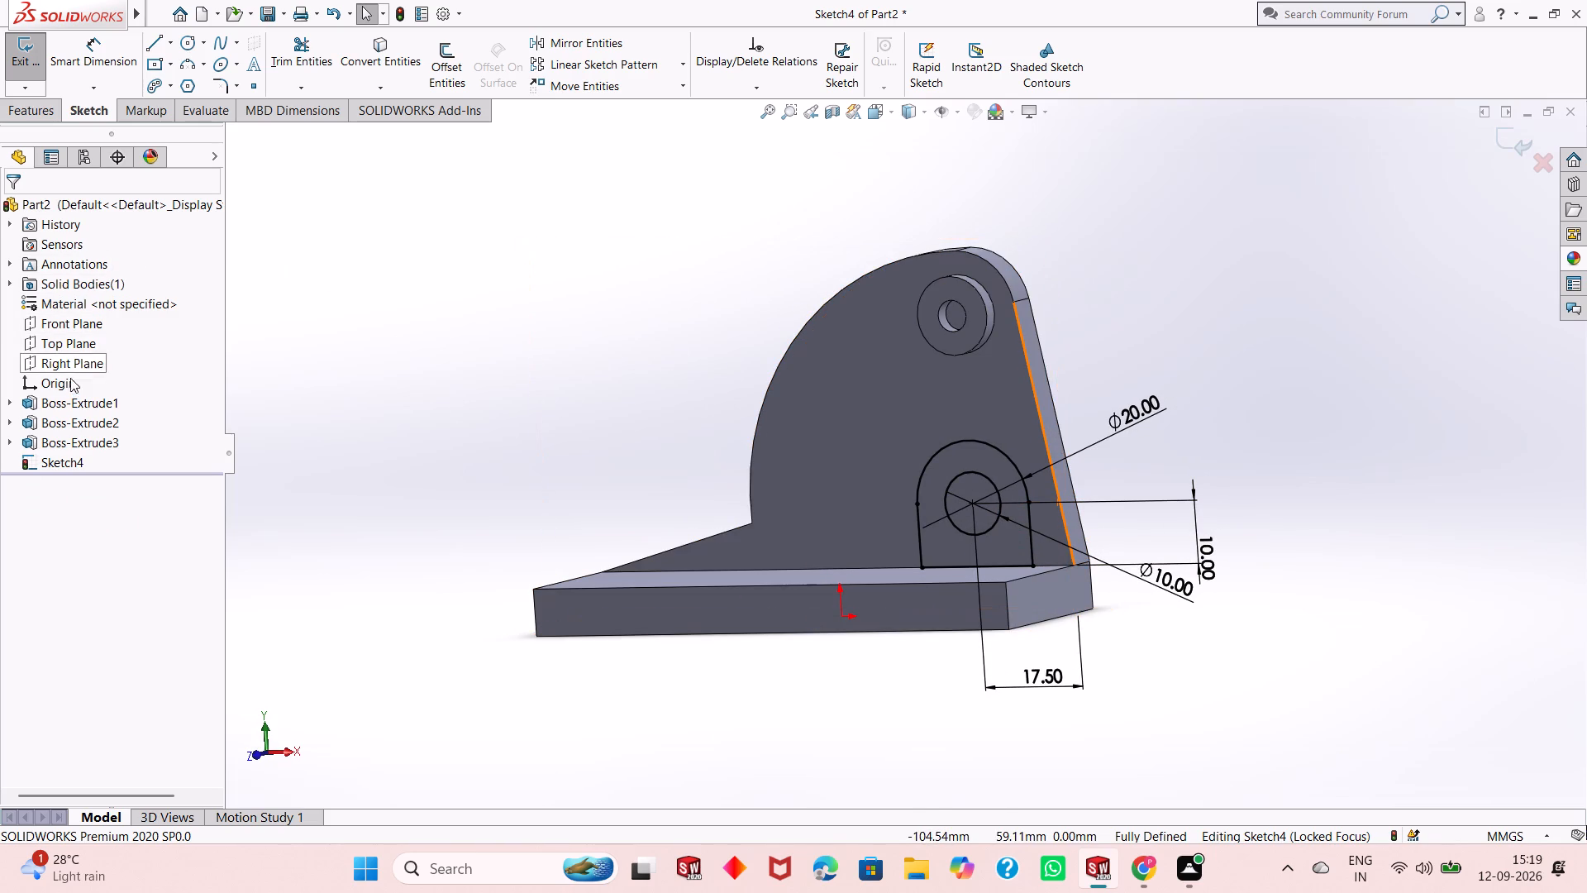
{"action": "left_click", "coordinate": [38, 109]}
{"action": "left_click", "coordinate": [32, 72]}
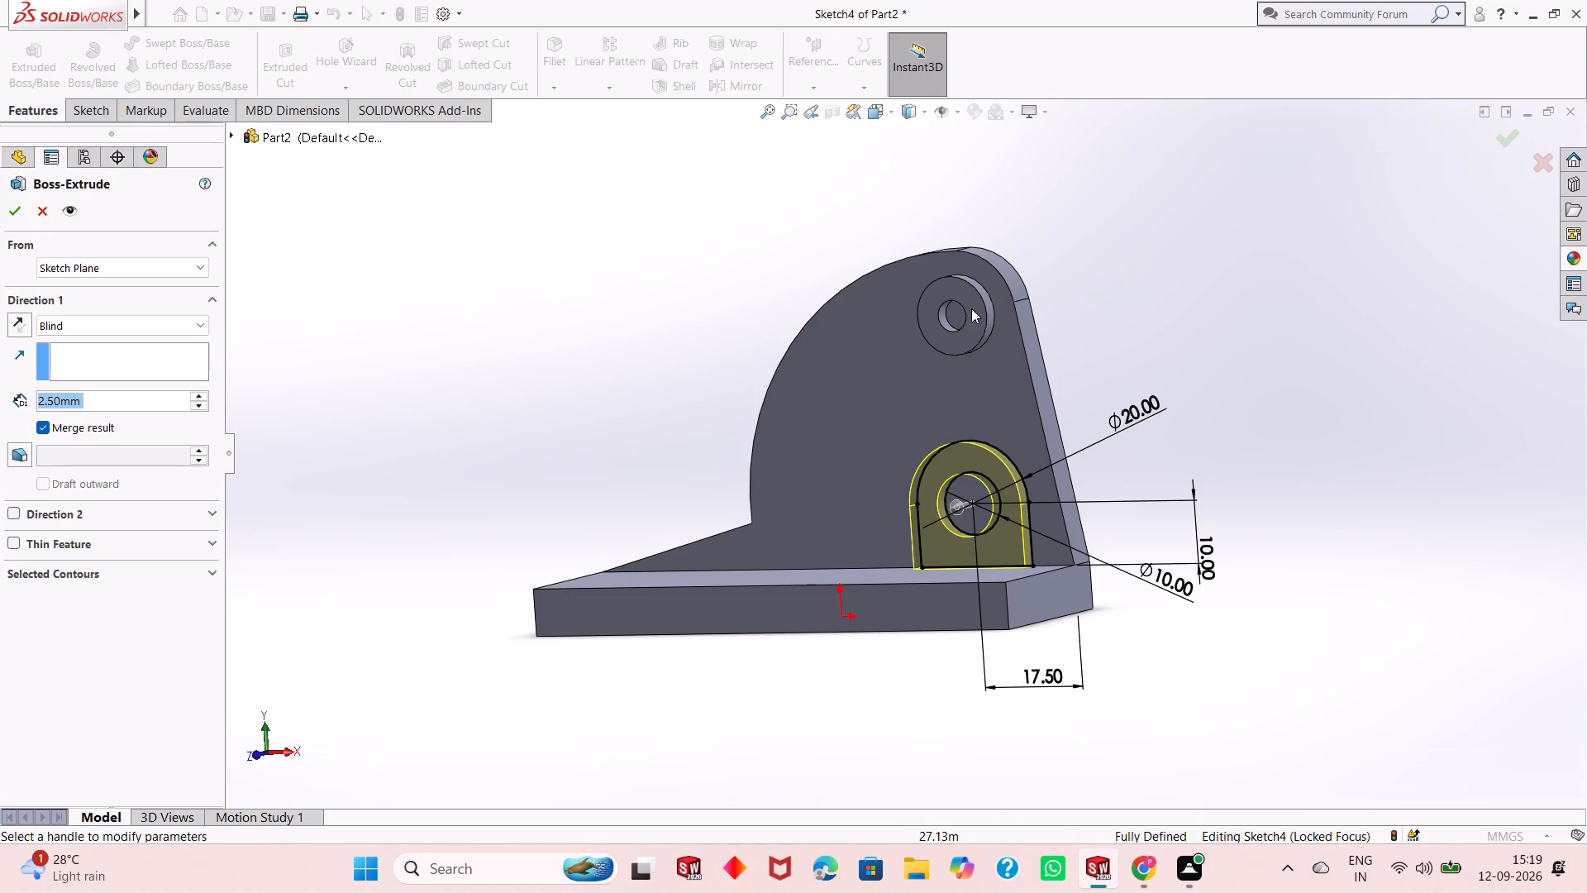
{"action": "middle_click_drag", "start_coordinate": [1151, 536], "coordinate": [1150, 541]}
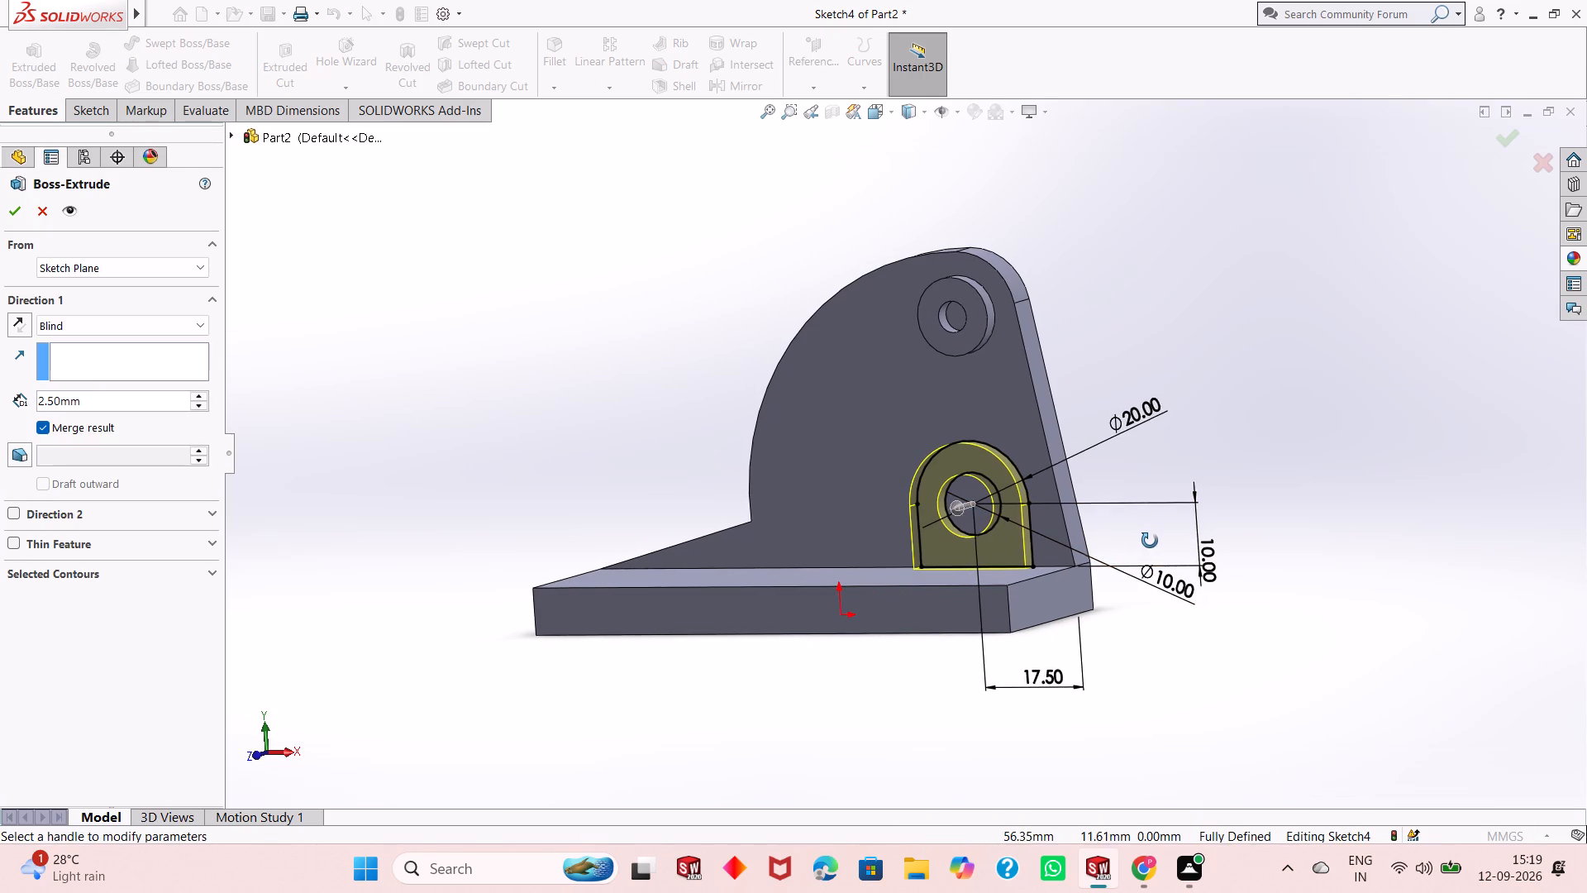
{"action": "middle_click_drag", "start_coordinate": [1150, 541], "coordinate": [1124, 579]}
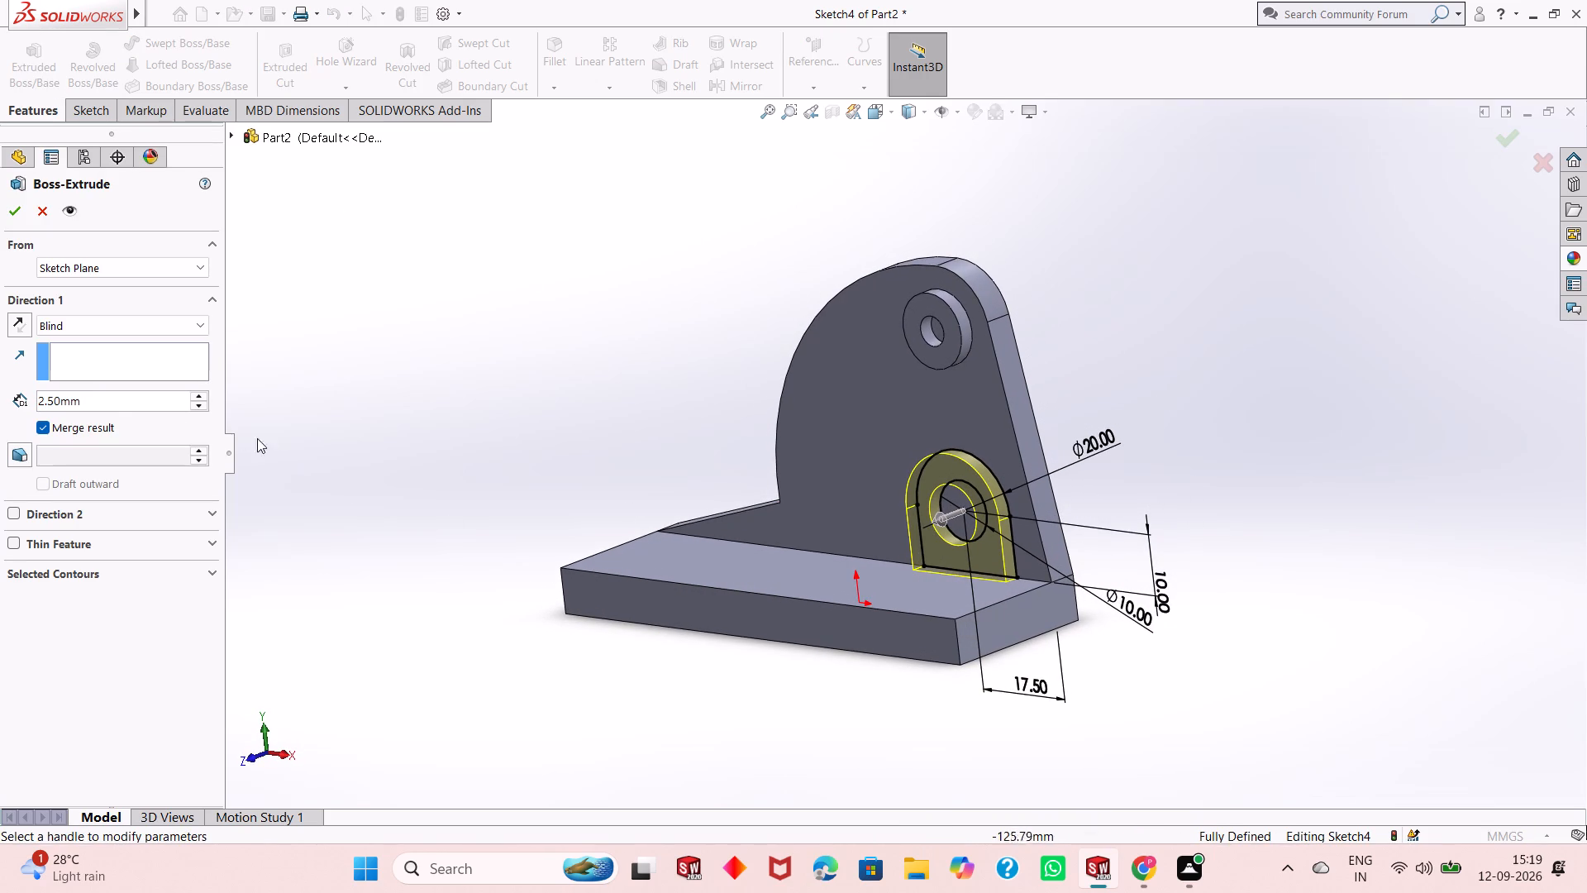
{"action": "double_click", "coordinate": [96, 399]}
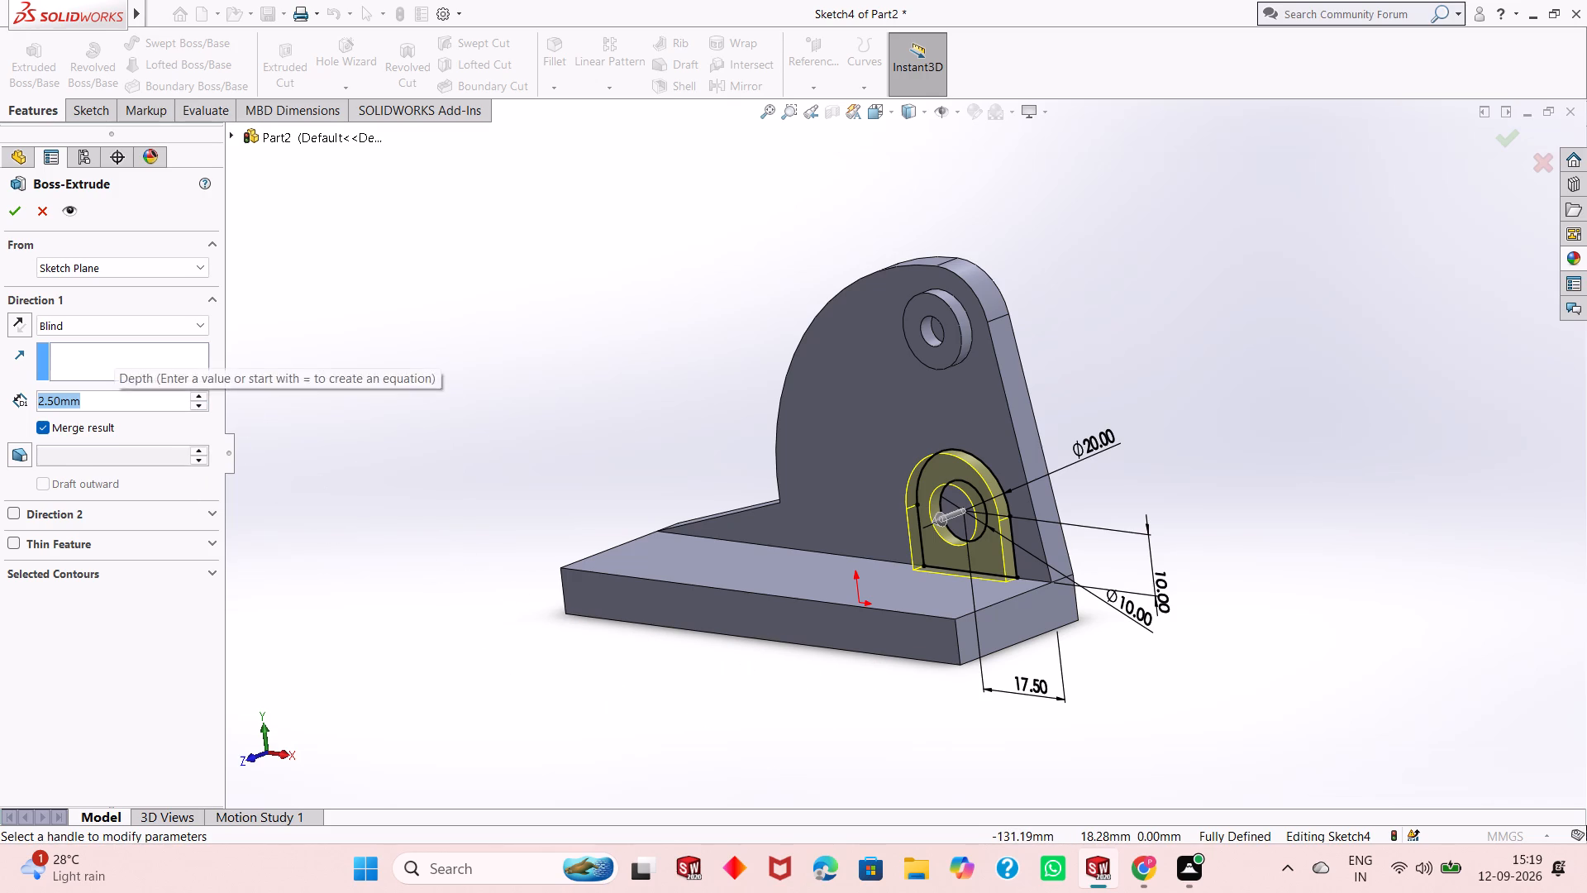
{"action": "type", "text": "10"}
{"action": "key", "text": "Return"}
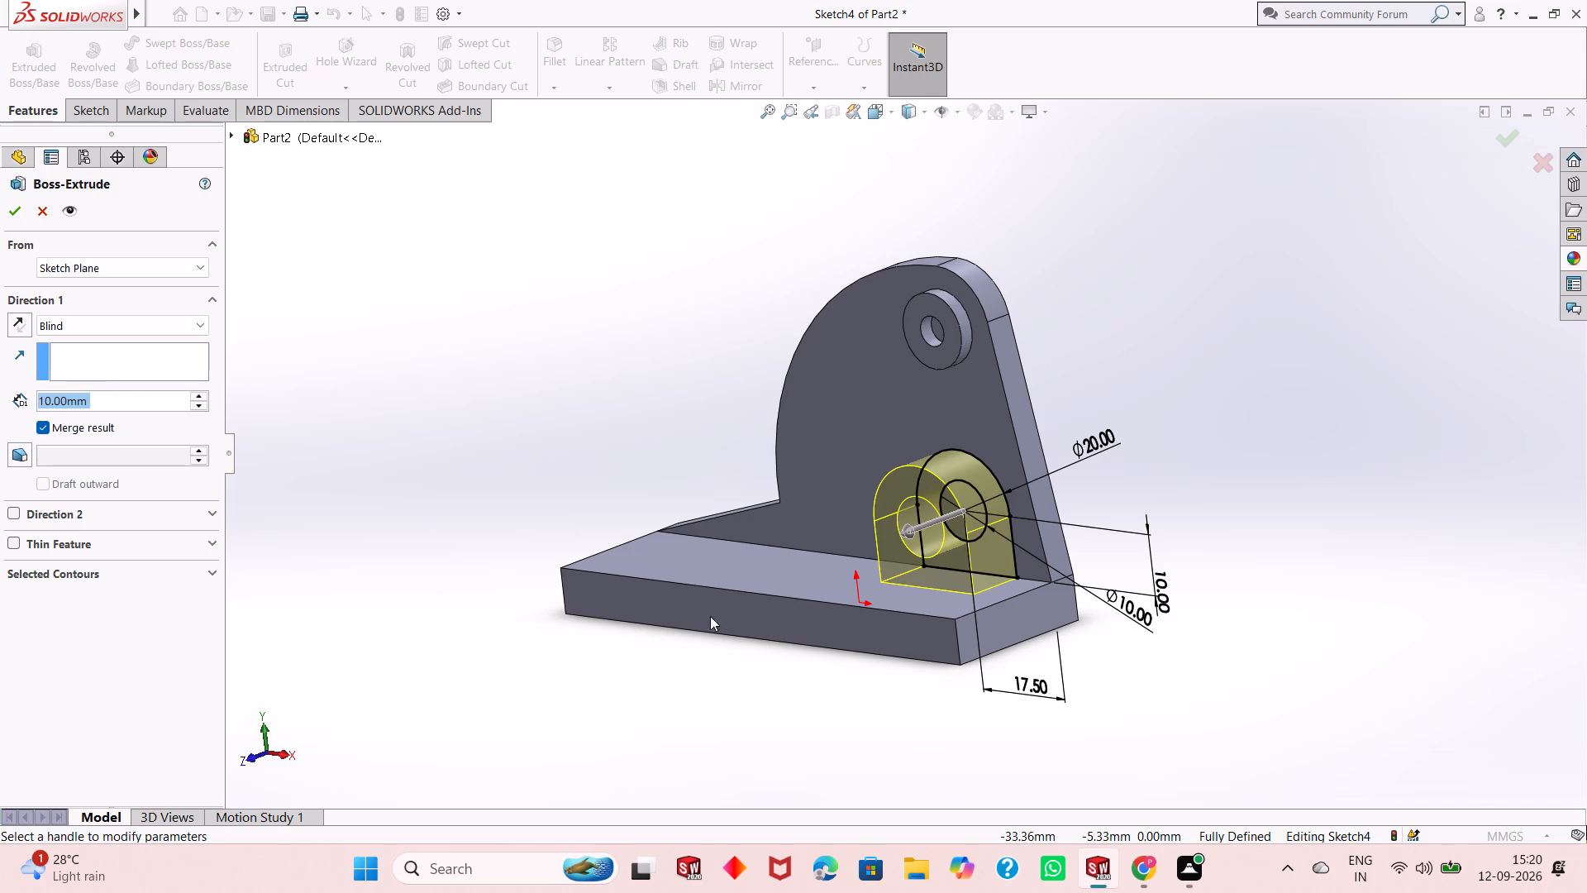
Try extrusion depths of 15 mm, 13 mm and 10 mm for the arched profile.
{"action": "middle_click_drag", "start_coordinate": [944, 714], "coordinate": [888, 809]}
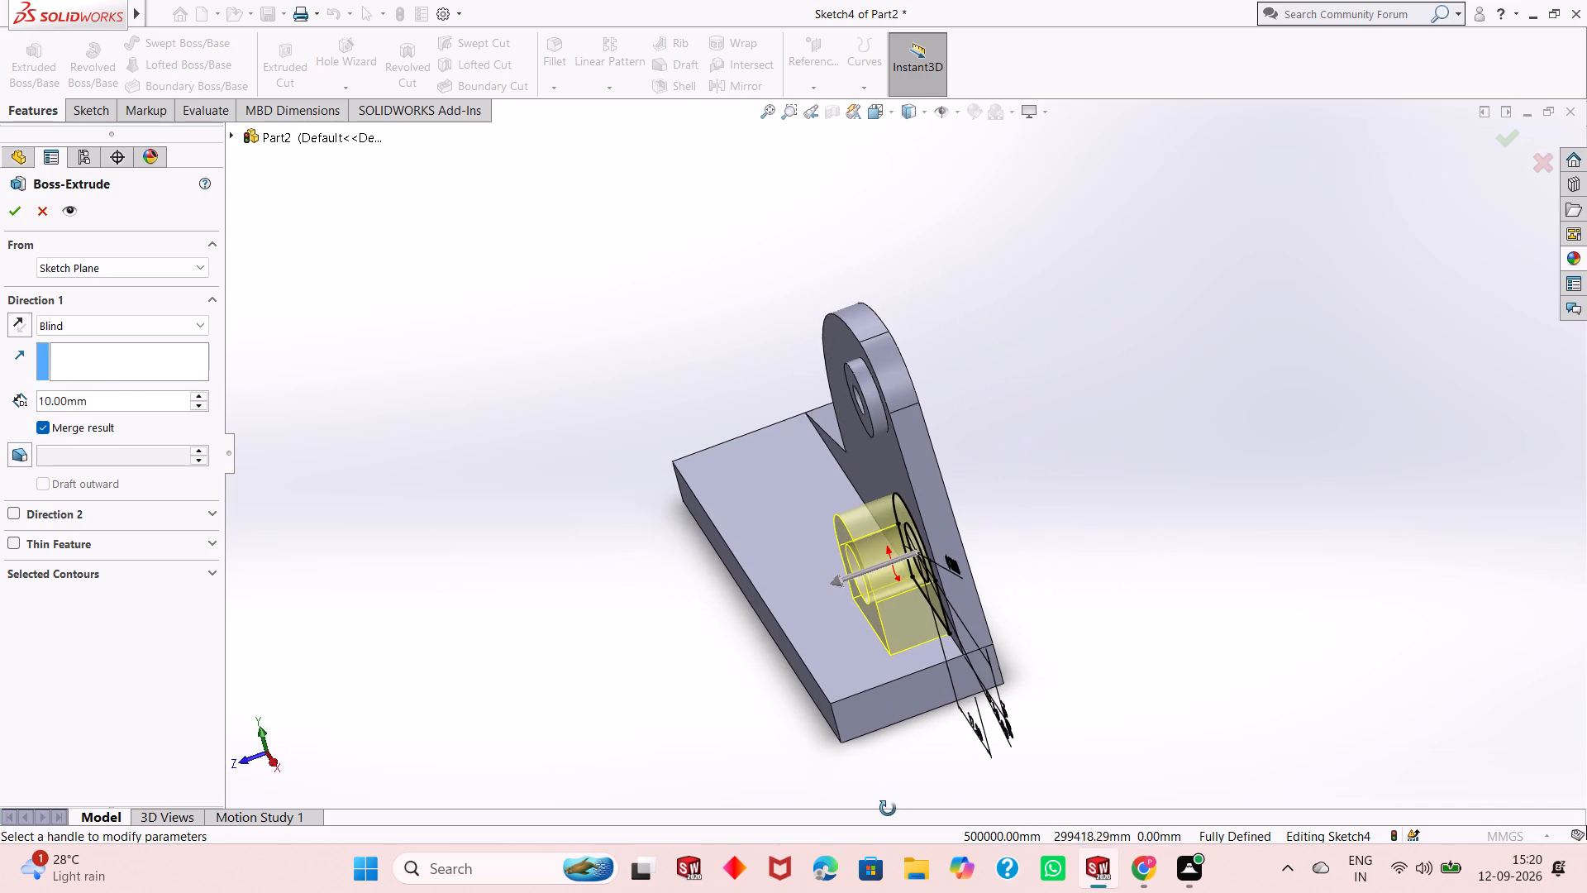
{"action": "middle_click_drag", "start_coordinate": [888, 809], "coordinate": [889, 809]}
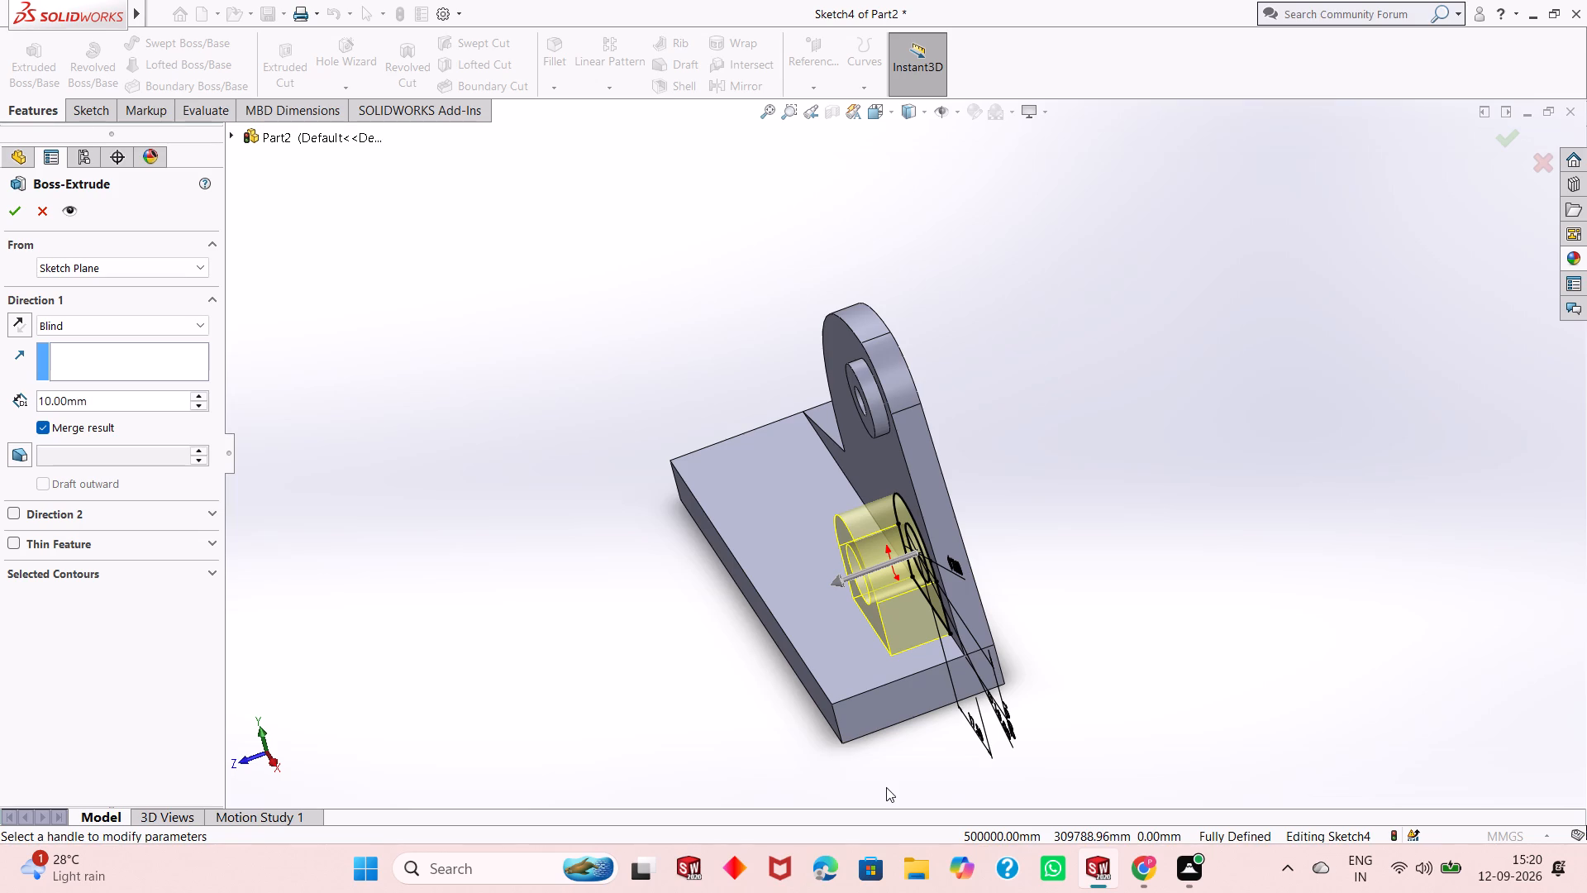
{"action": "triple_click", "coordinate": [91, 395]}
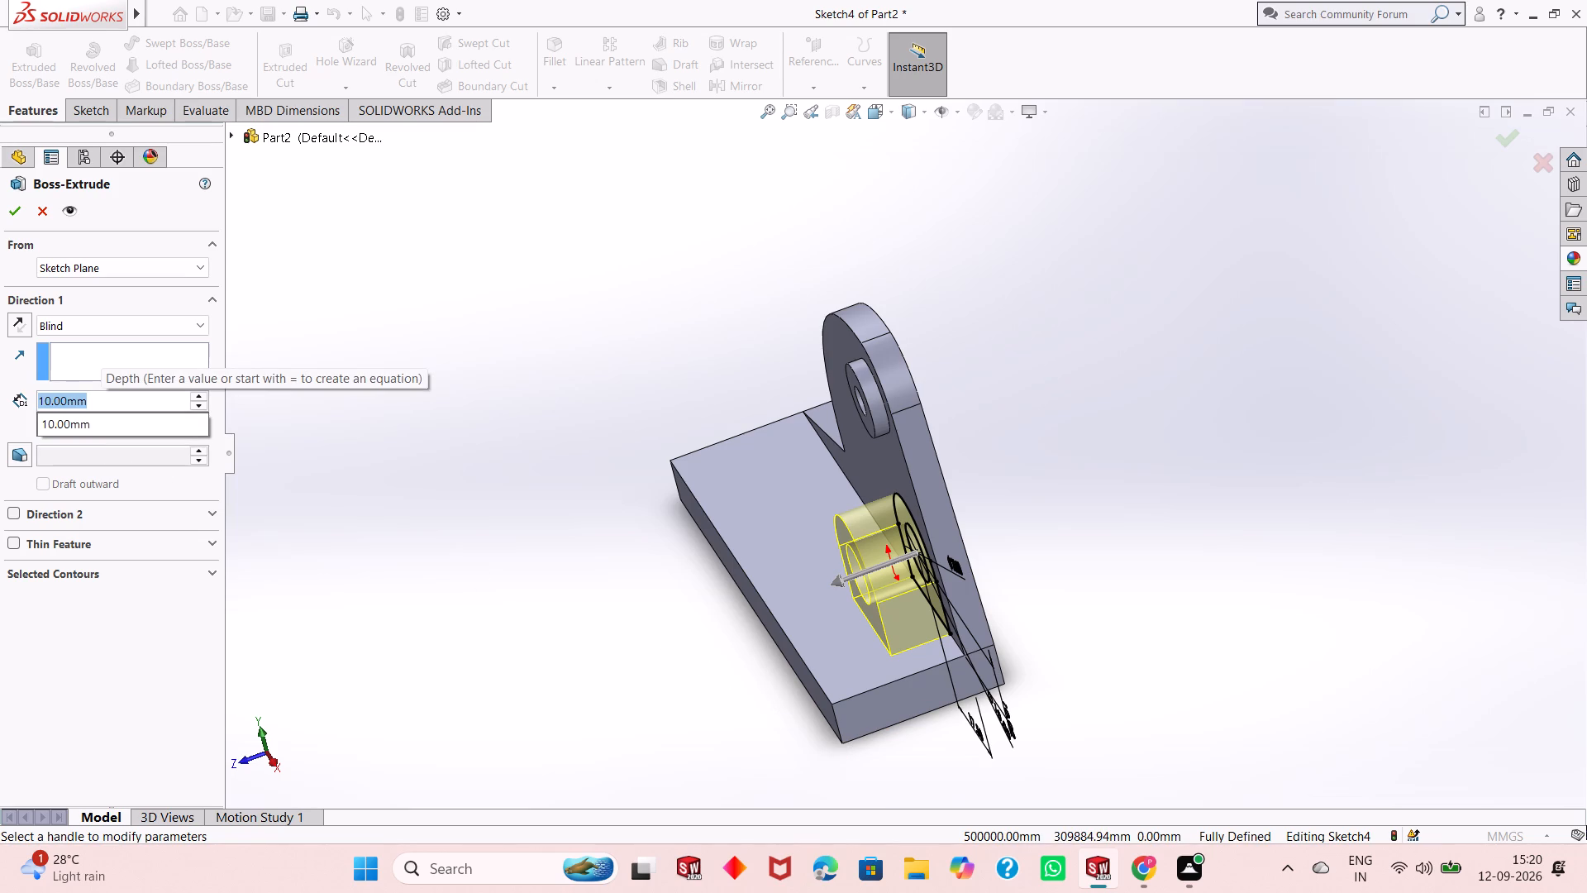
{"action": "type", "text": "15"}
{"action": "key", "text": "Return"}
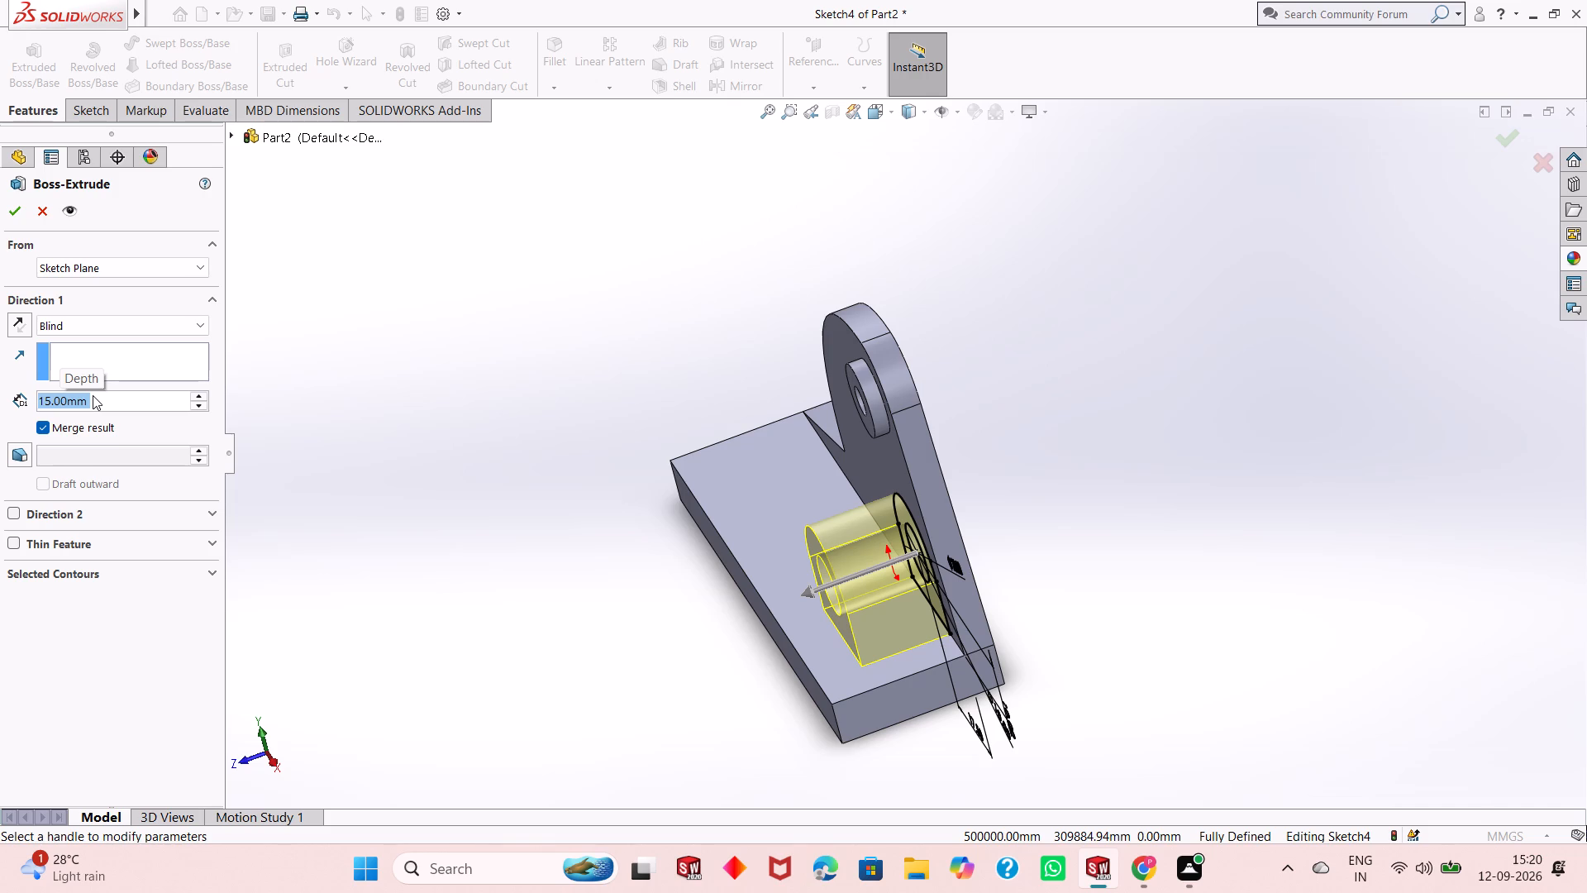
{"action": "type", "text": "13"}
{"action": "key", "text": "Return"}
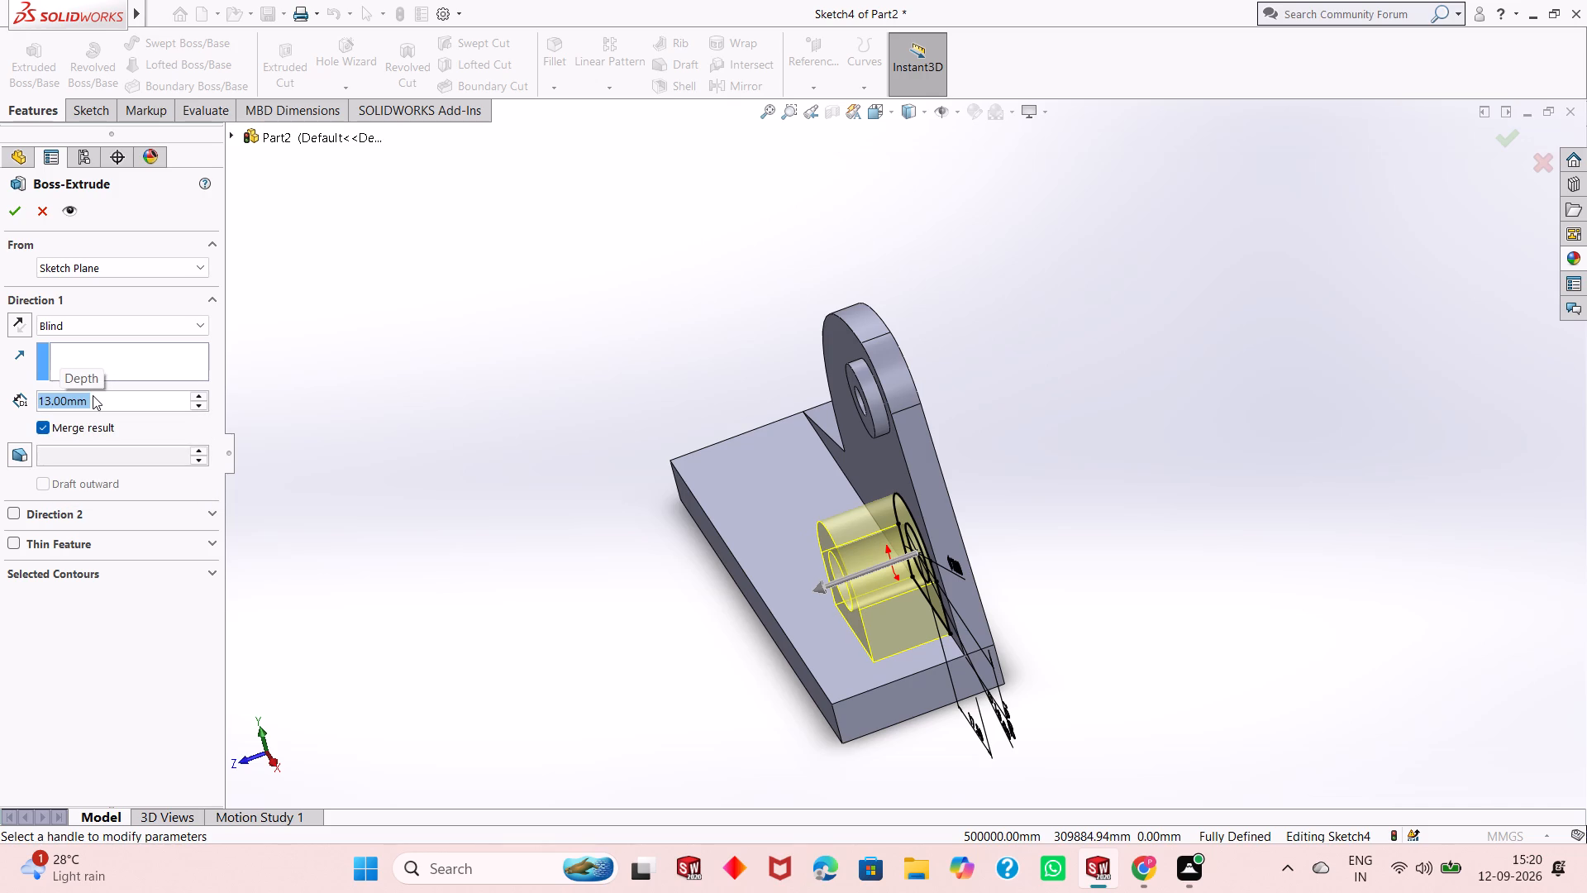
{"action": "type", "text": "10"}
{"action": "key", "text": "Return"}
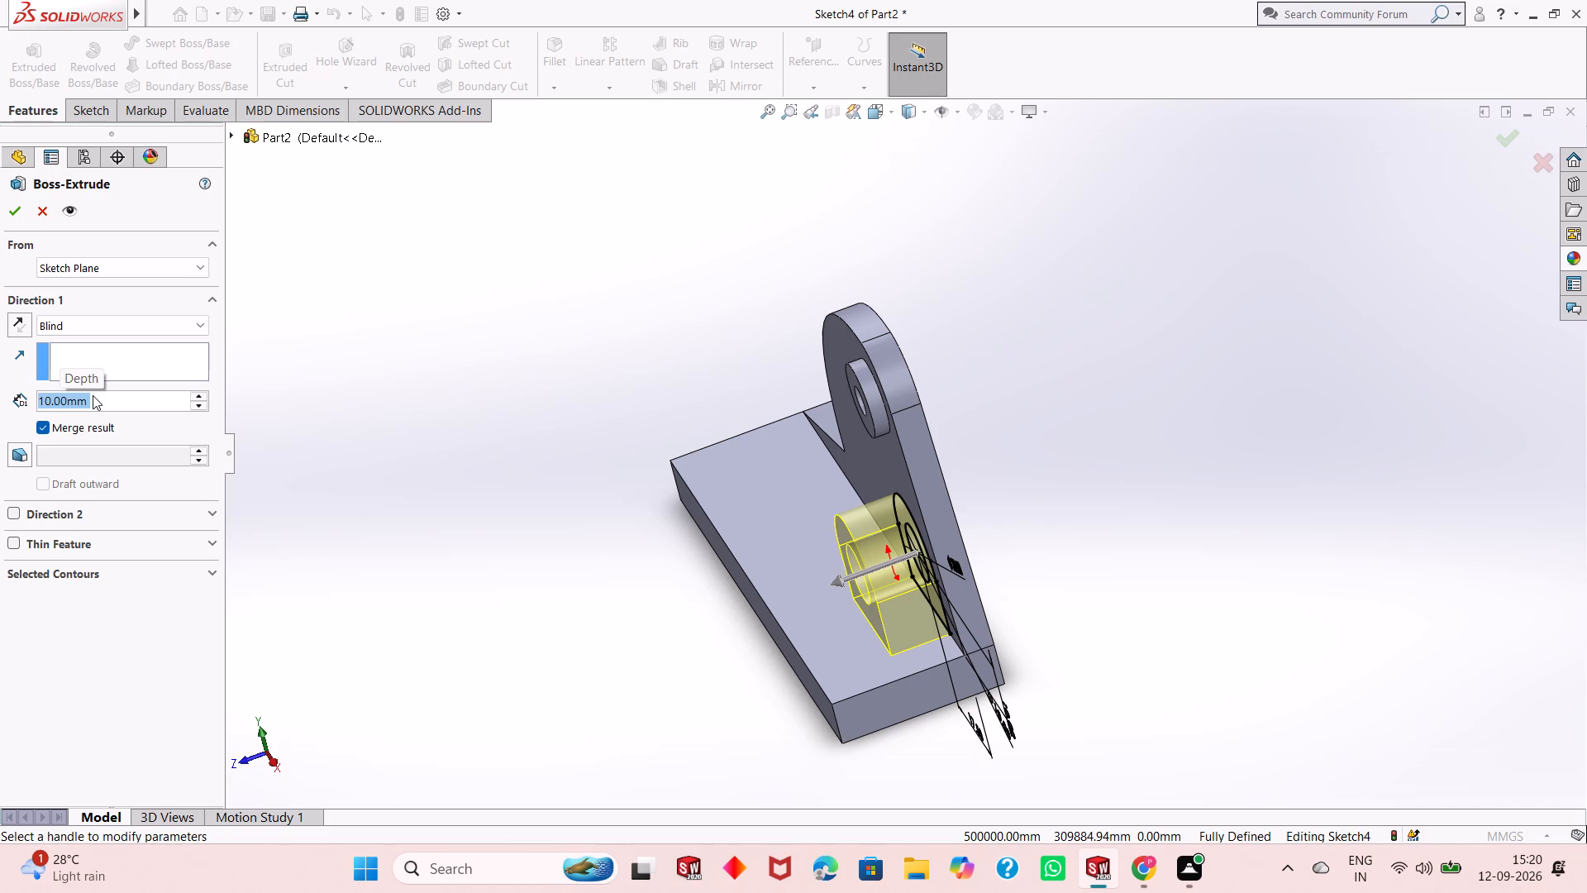
Set the arched profile's extrusion depth to 14 mm and complete the merged boss.
{"action": "key", "text": "1"}
{"action": "key", "text": "4"}
{"action": "key", "text": "Return"}
{"action": "left_click", "coordinate": [8, 206]}
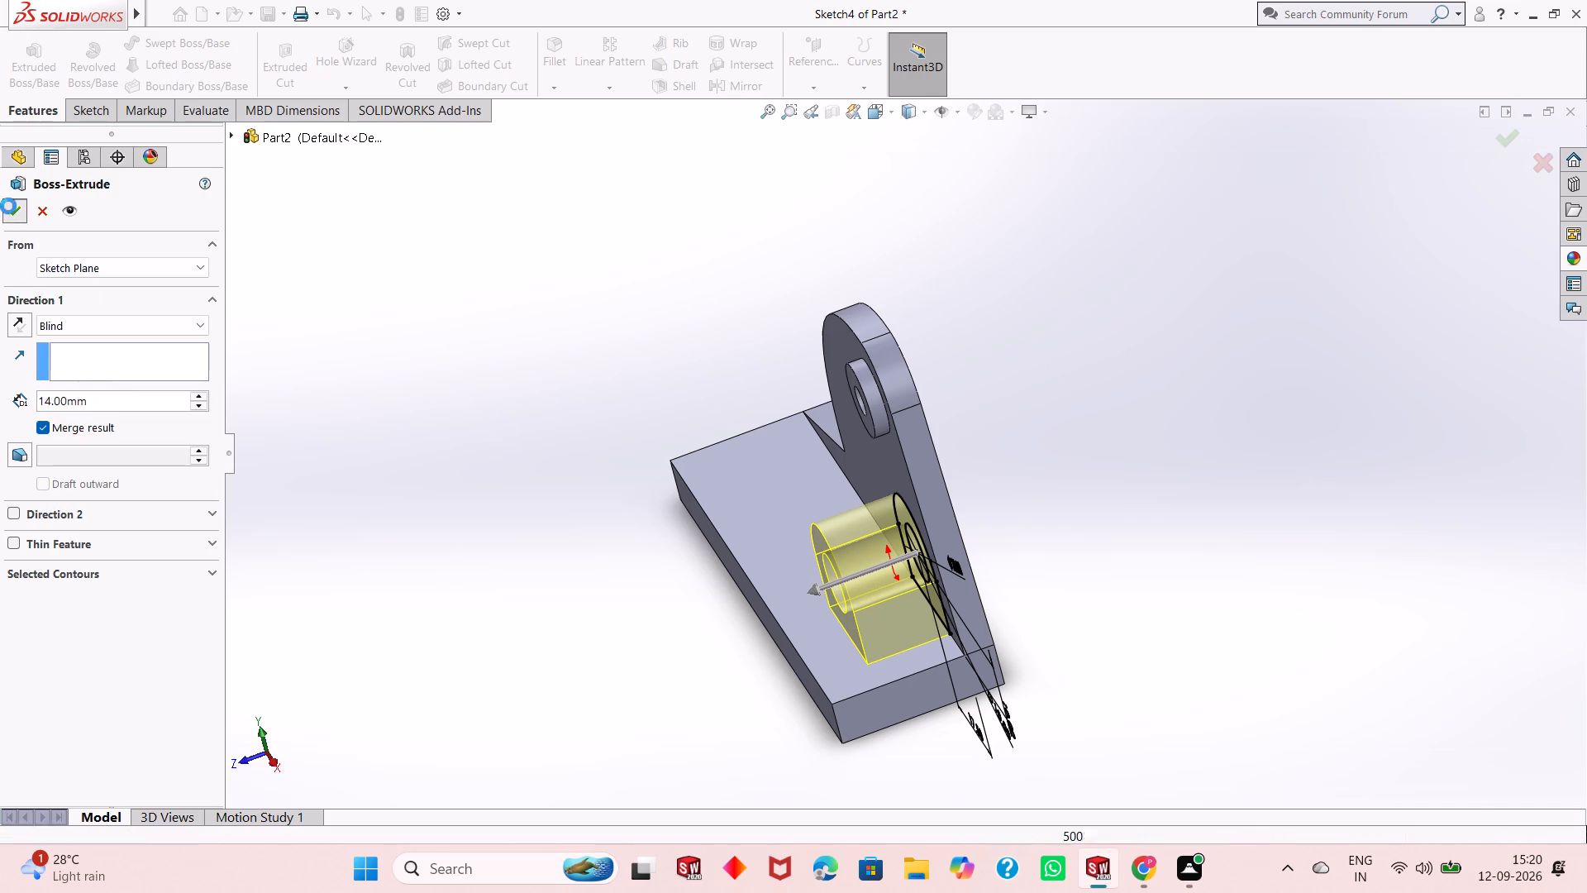
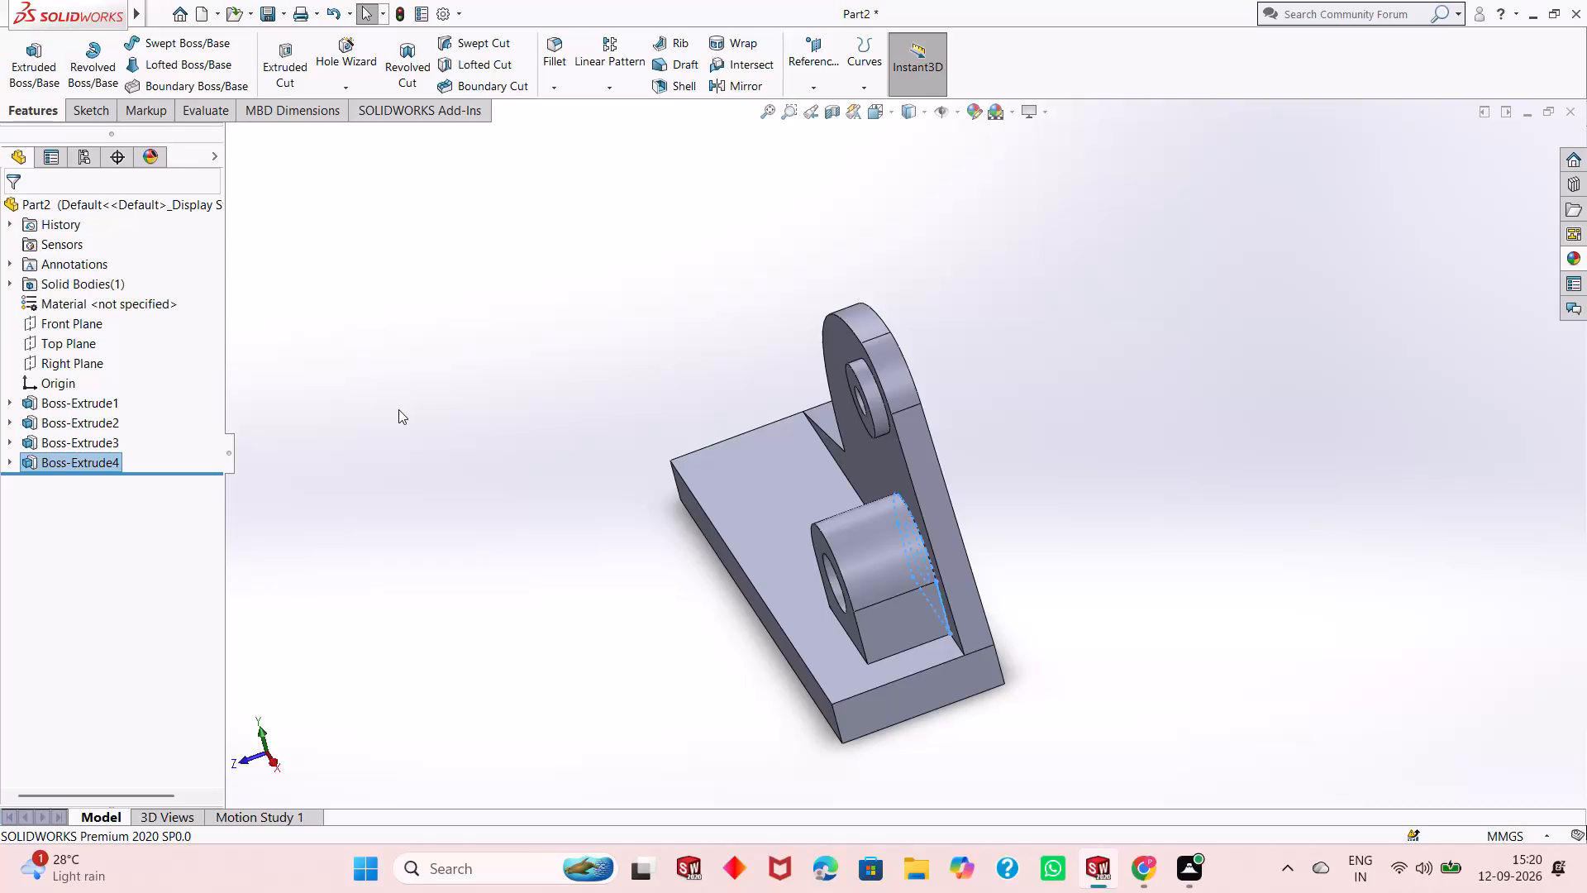
Start a new sketch on the base plate's top face and view it straight on.
{"action": "left_click", "coordinate": [1054, 508]}
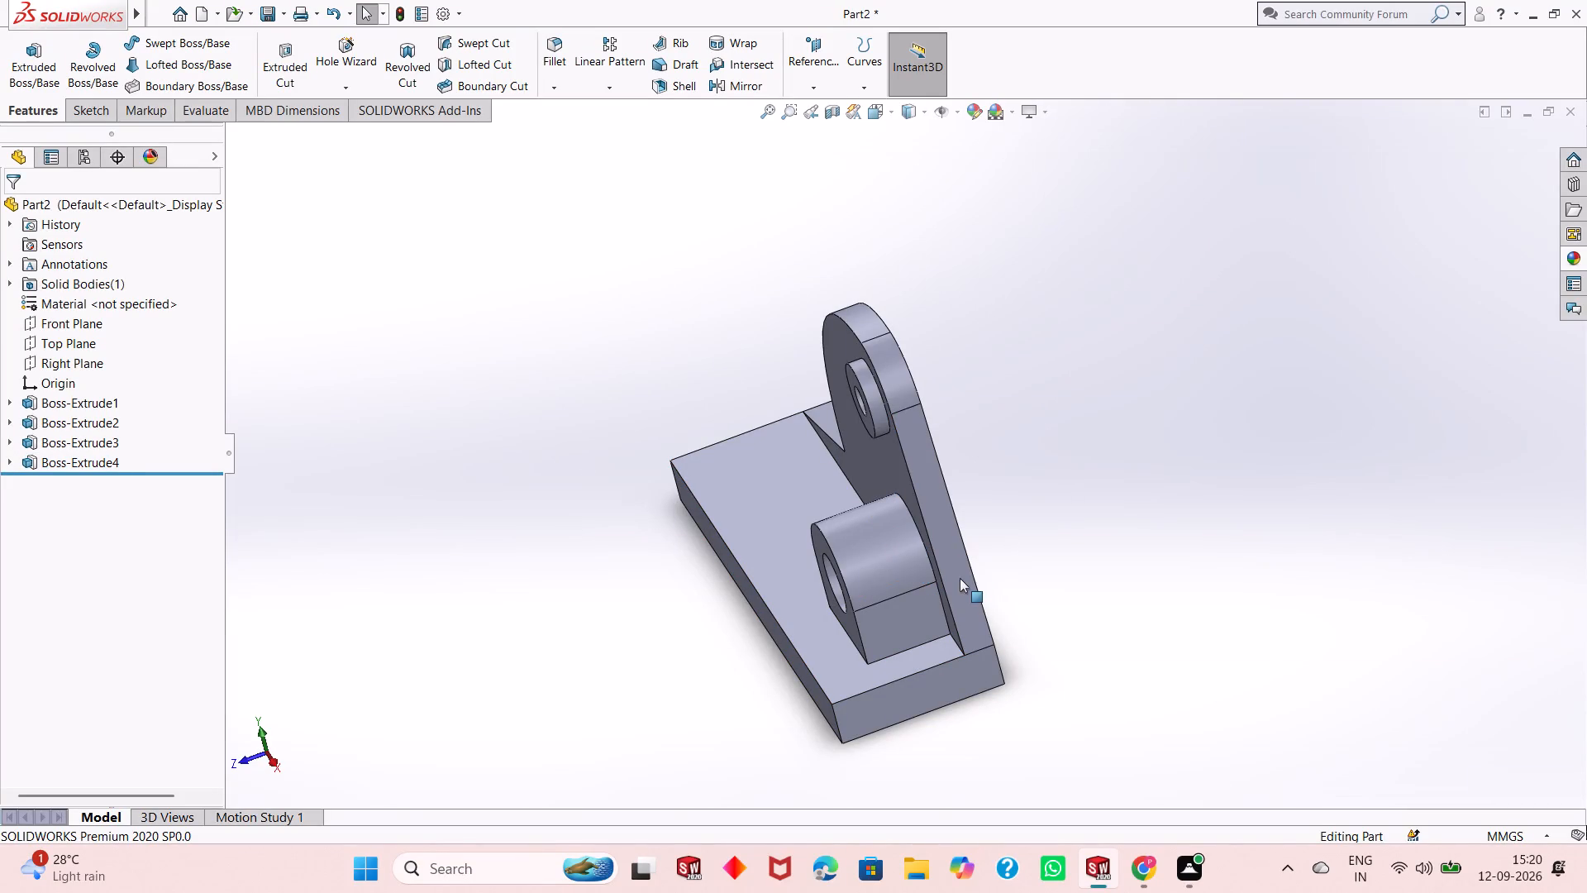
{"action": "middle_click_drag", "start_coordinate": [994, 563], "coordinate": [1201, 399]}
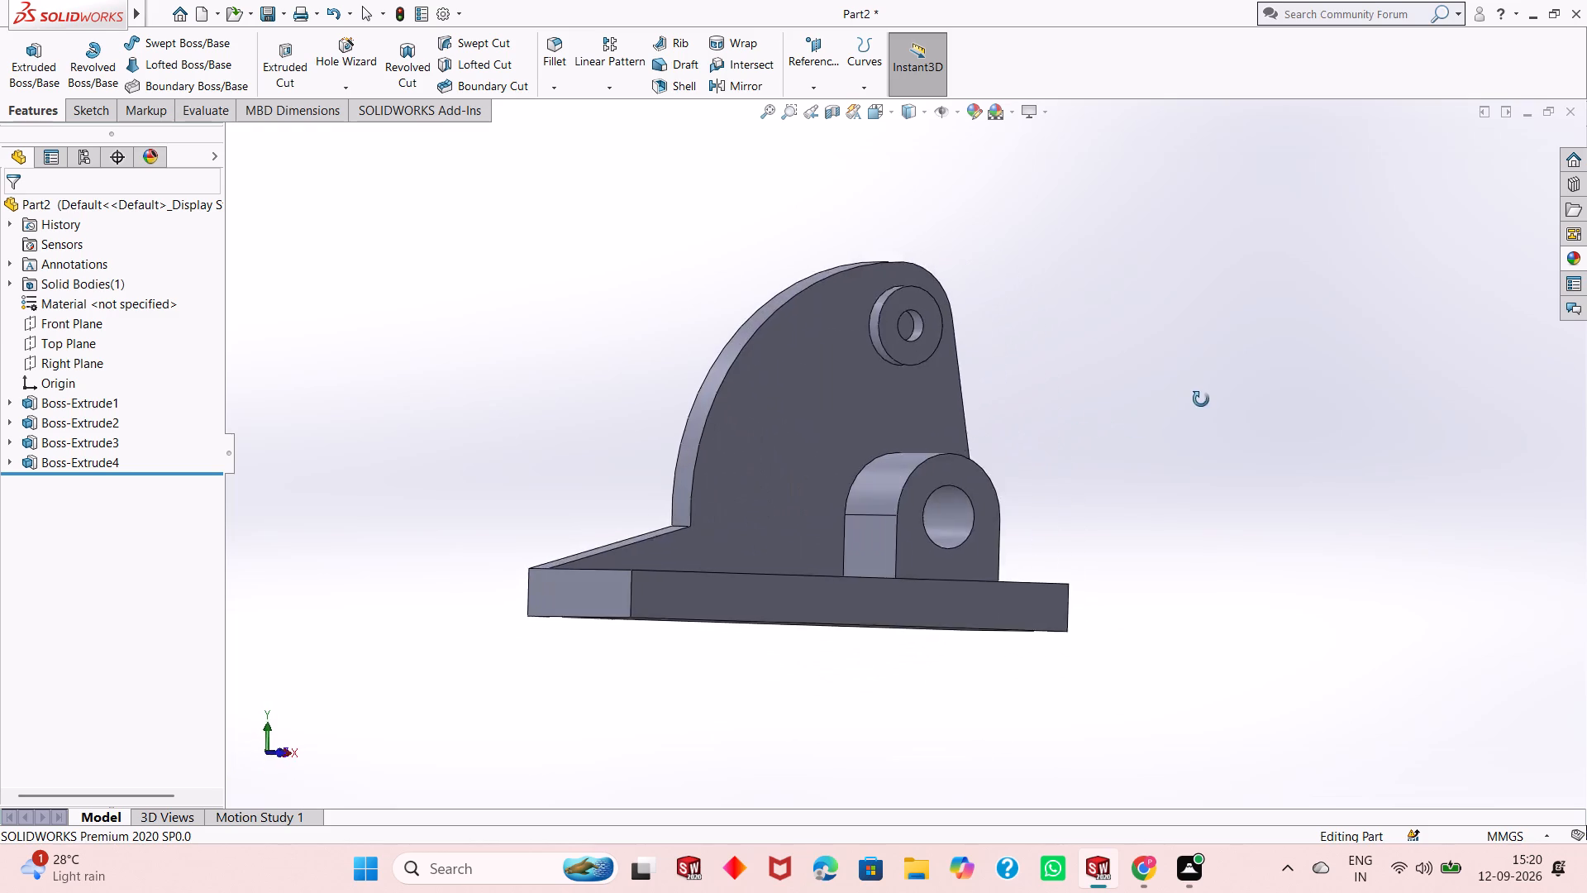
{"action": "middle_click_drag", "start_coordinate": [1201, 399], "coordinate": [1181, 634]}
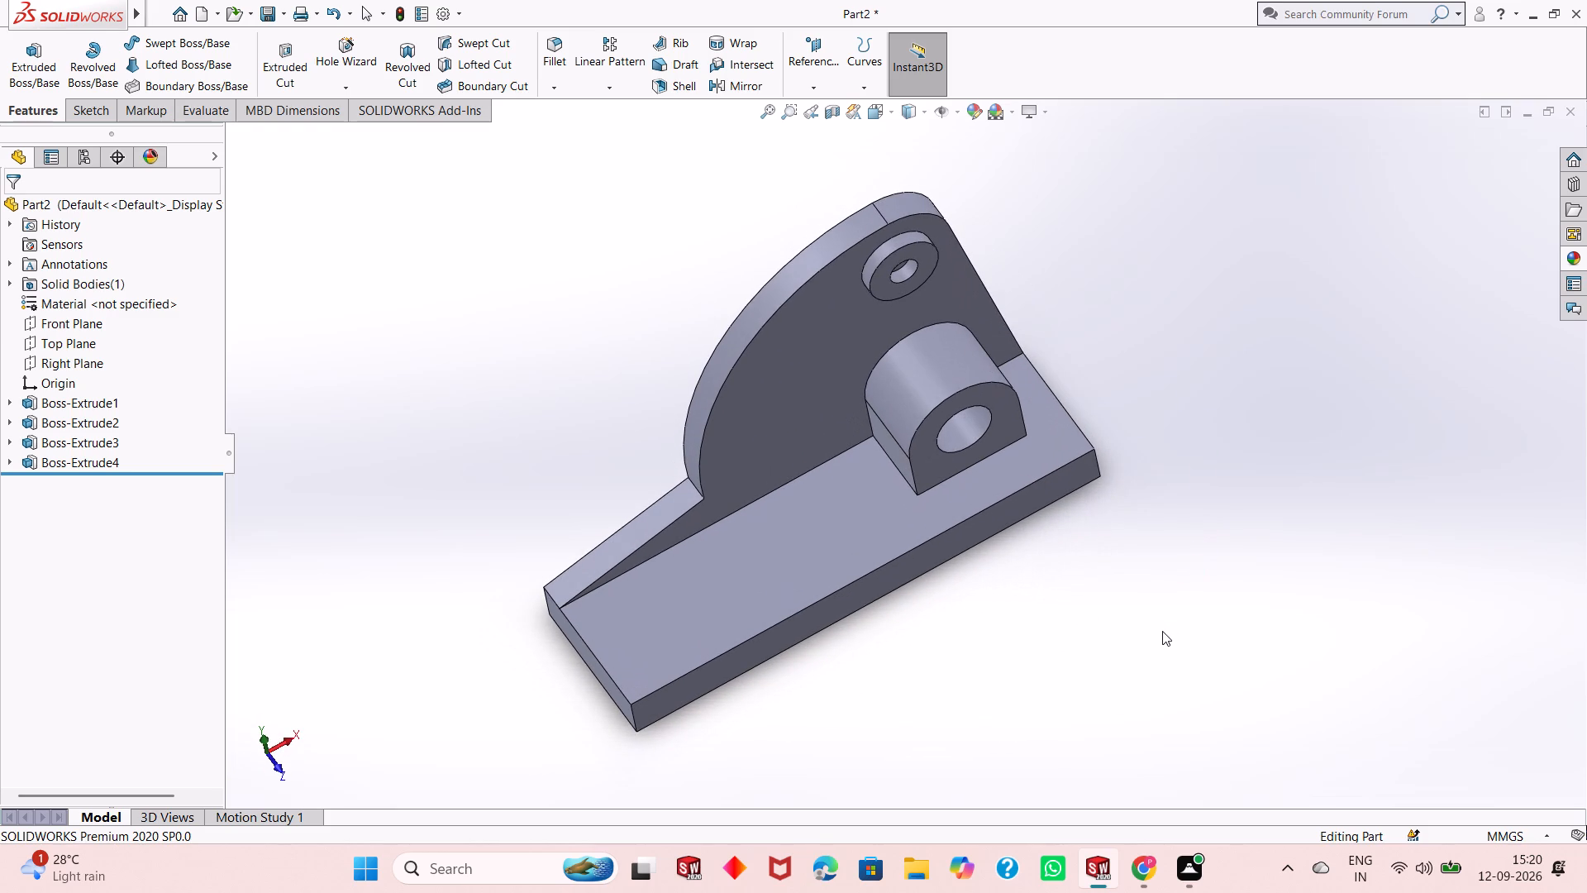
{"action": "left_click", "coordinate": [827, 546]}
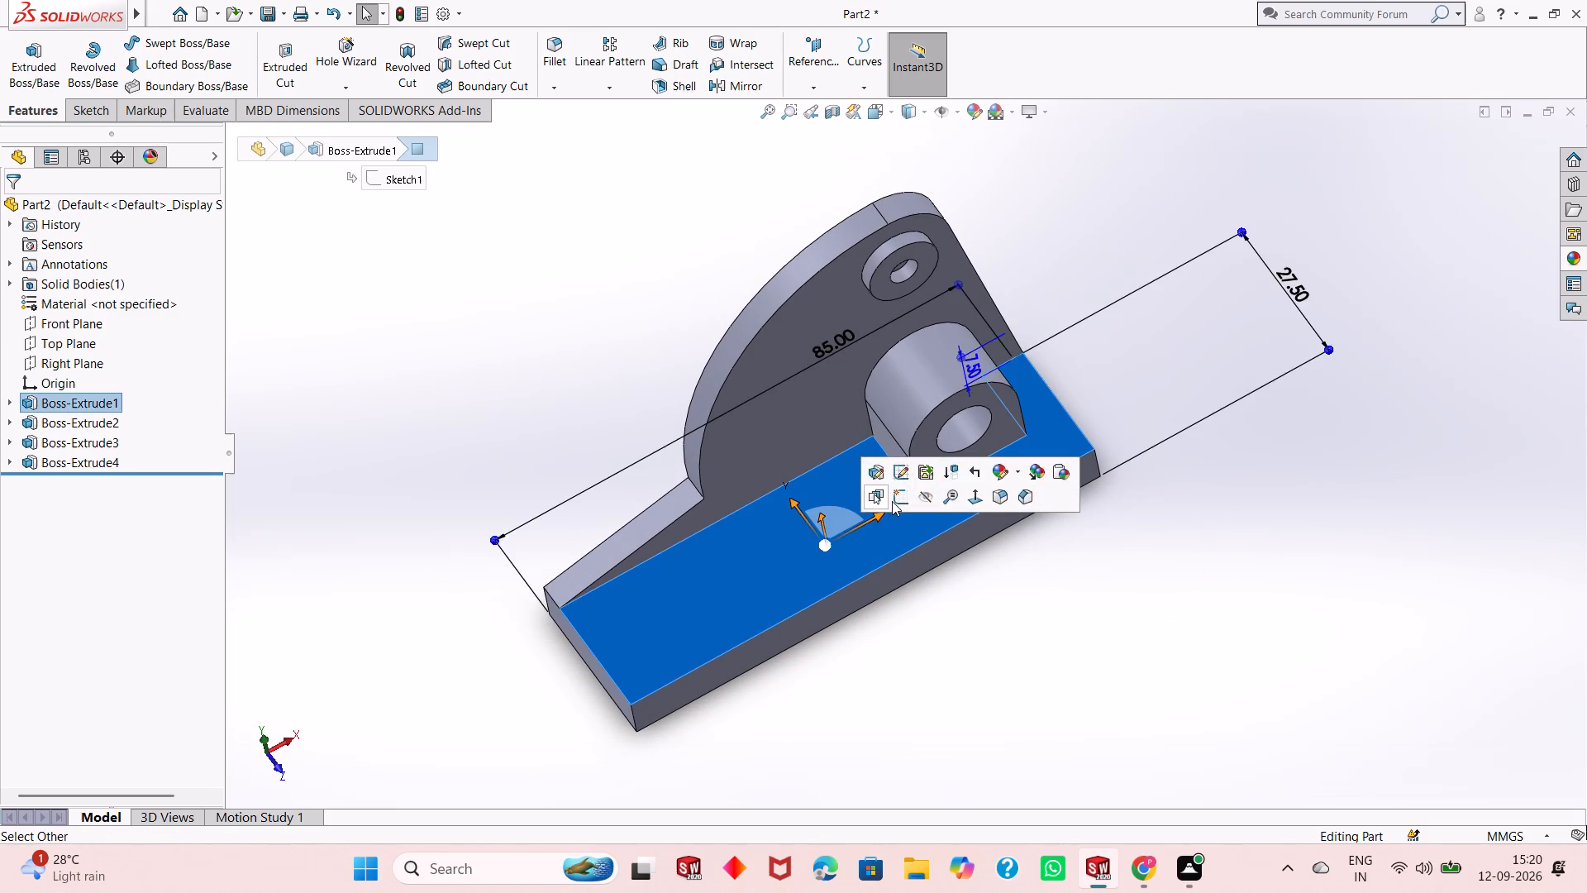
{"action": "left_click", "coordinate": [892, 501]}
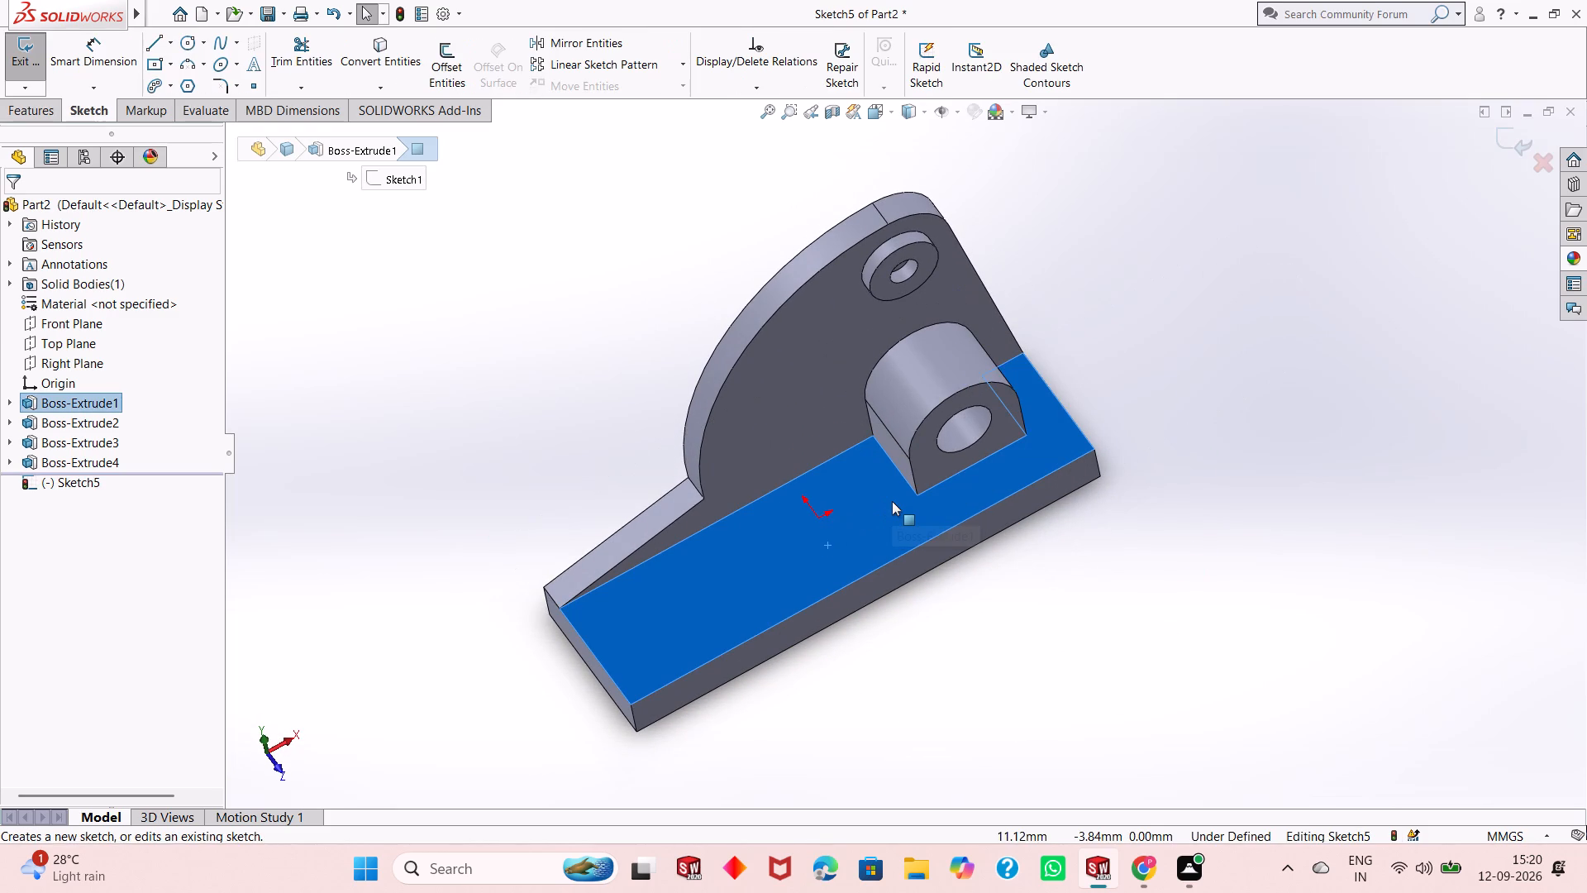
{"action": "key", "text": "ctrl+8"}
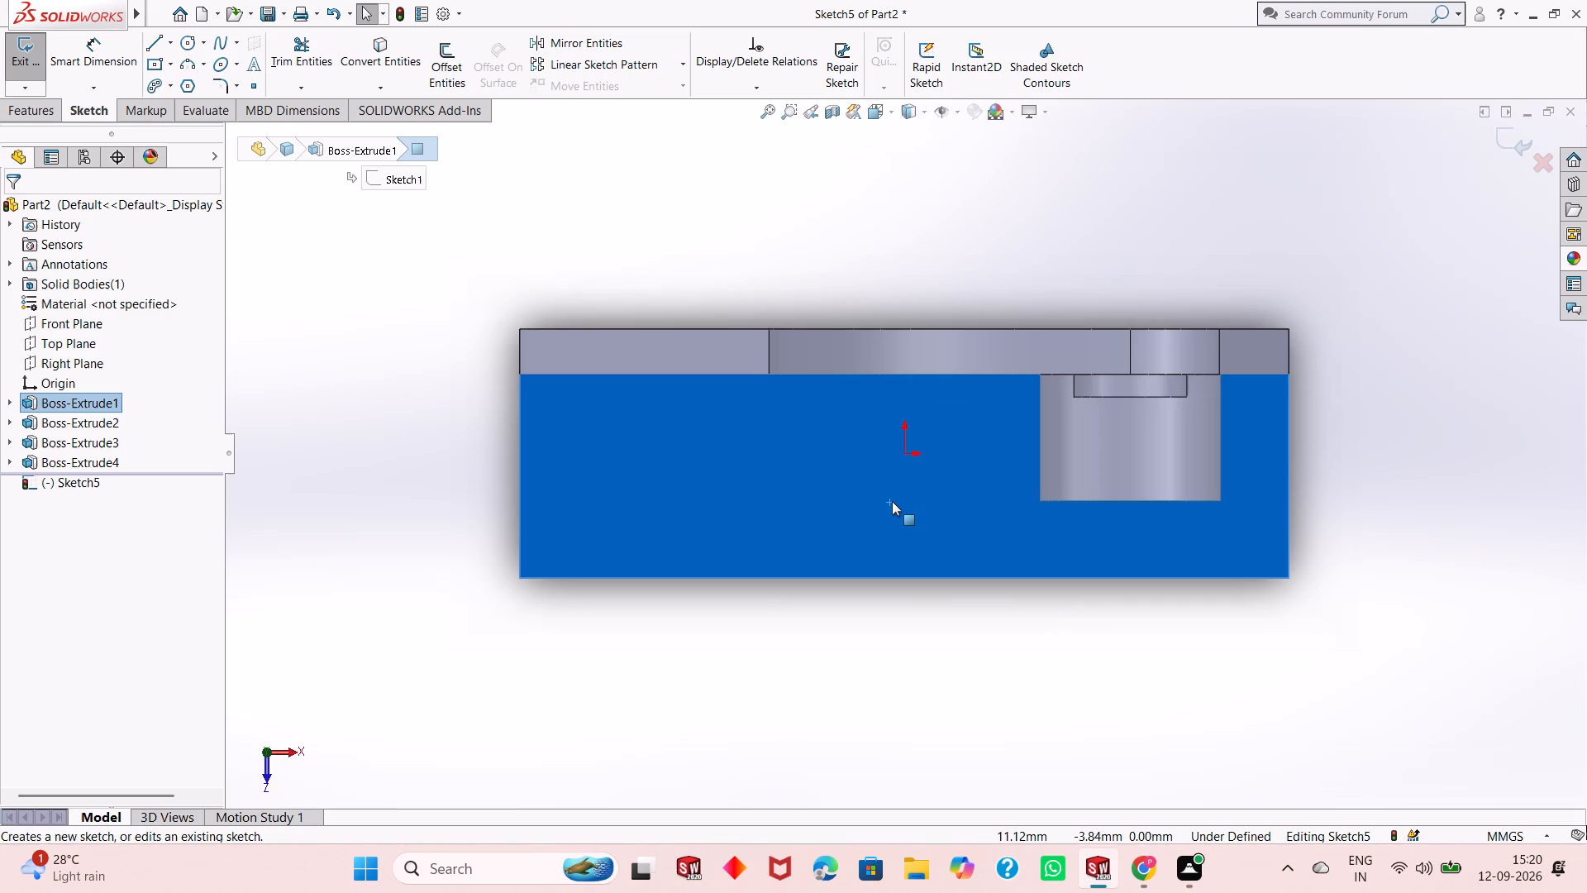
{"action": "key", "text": "Escape"}
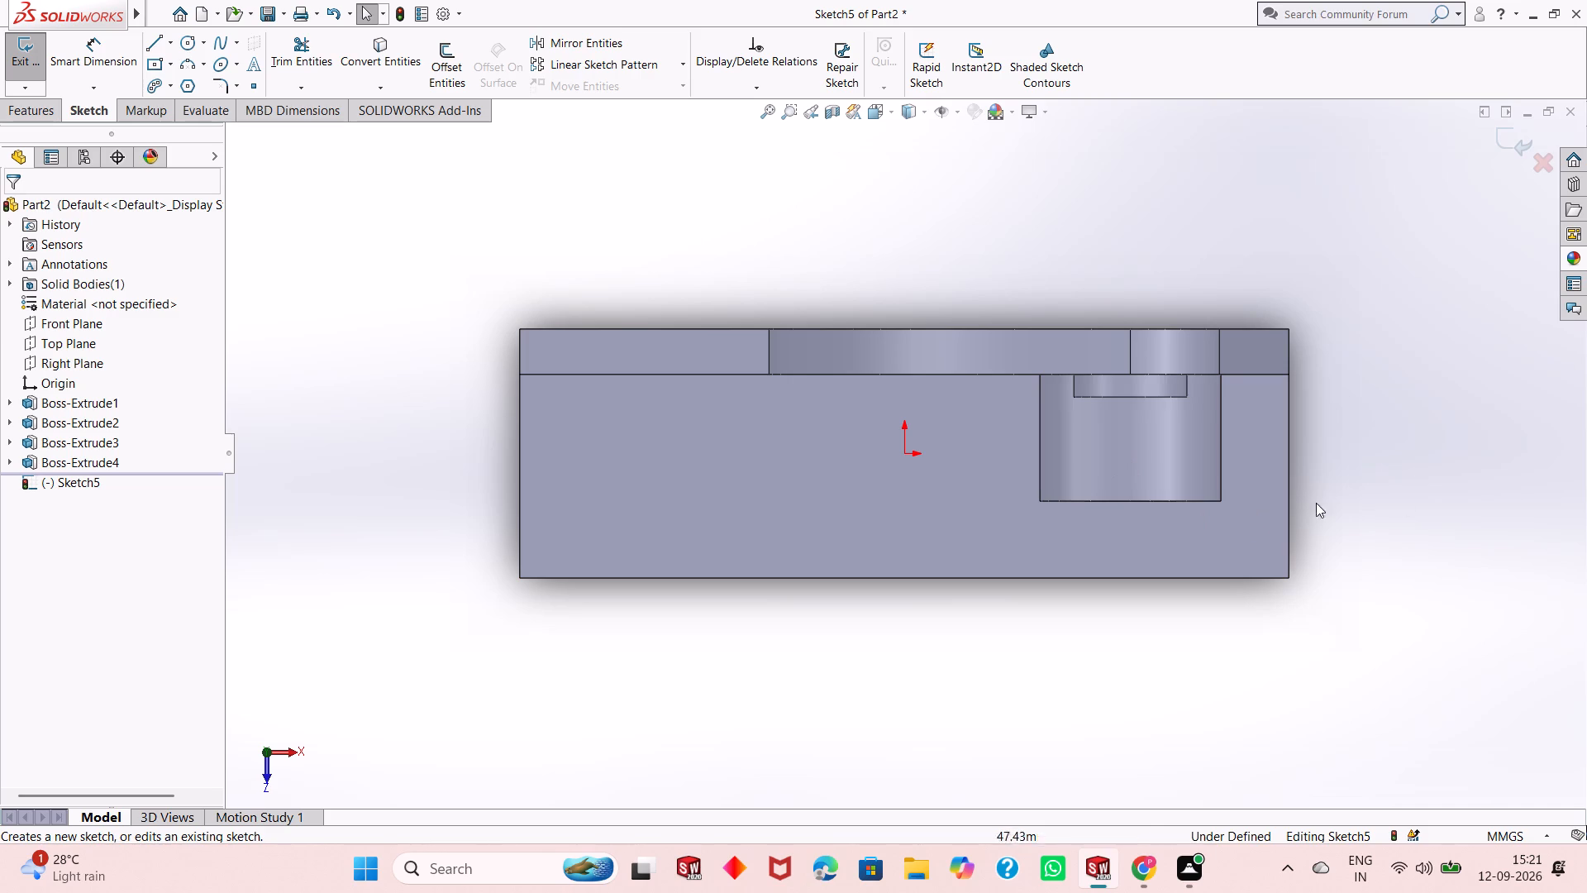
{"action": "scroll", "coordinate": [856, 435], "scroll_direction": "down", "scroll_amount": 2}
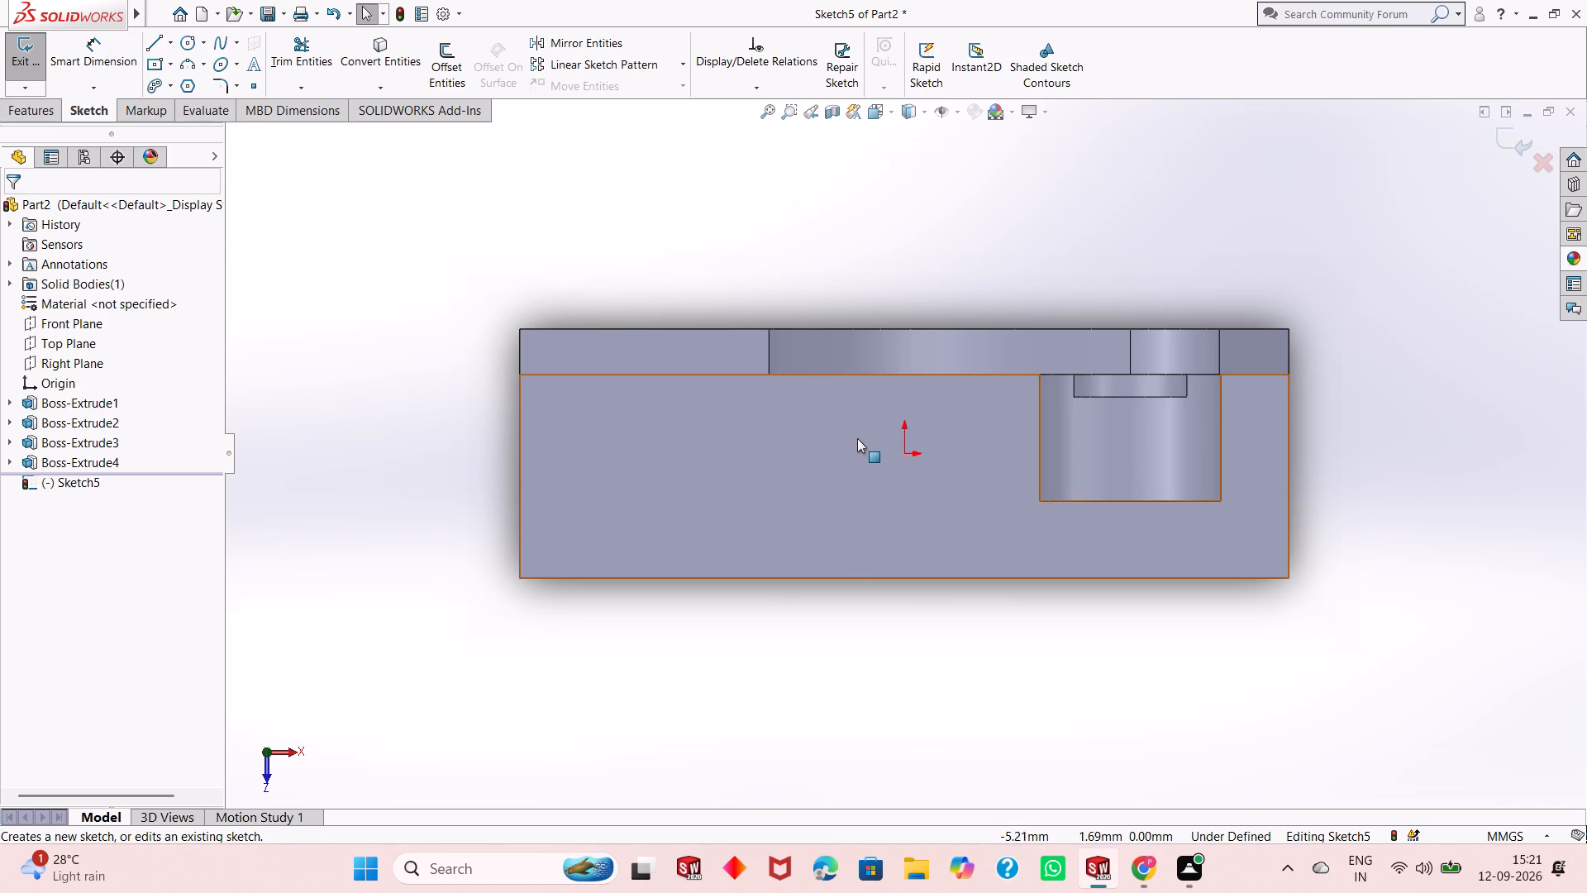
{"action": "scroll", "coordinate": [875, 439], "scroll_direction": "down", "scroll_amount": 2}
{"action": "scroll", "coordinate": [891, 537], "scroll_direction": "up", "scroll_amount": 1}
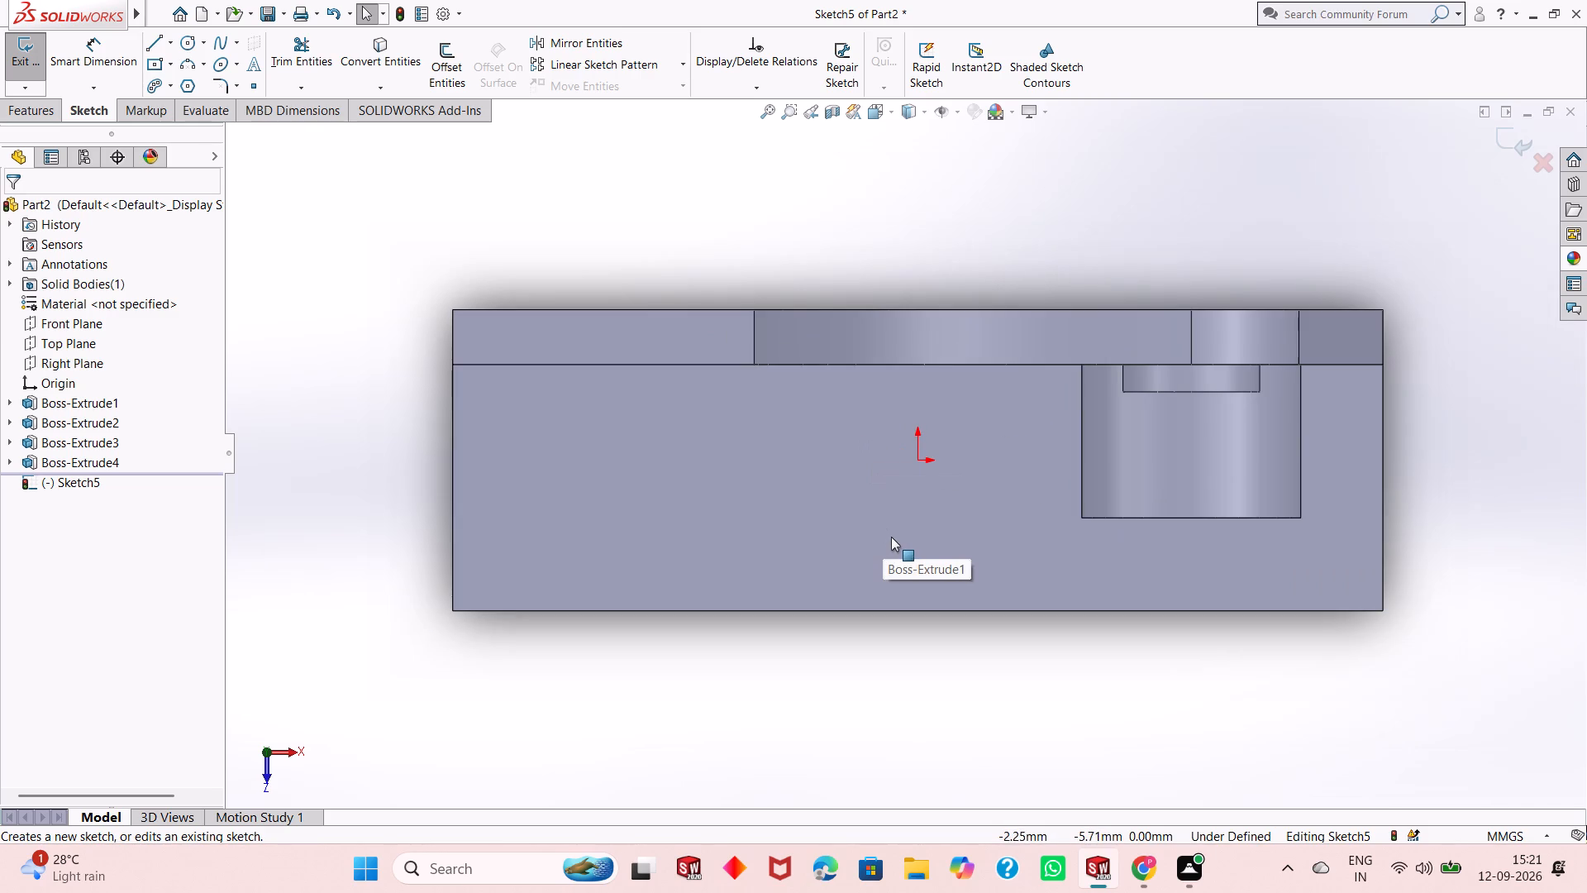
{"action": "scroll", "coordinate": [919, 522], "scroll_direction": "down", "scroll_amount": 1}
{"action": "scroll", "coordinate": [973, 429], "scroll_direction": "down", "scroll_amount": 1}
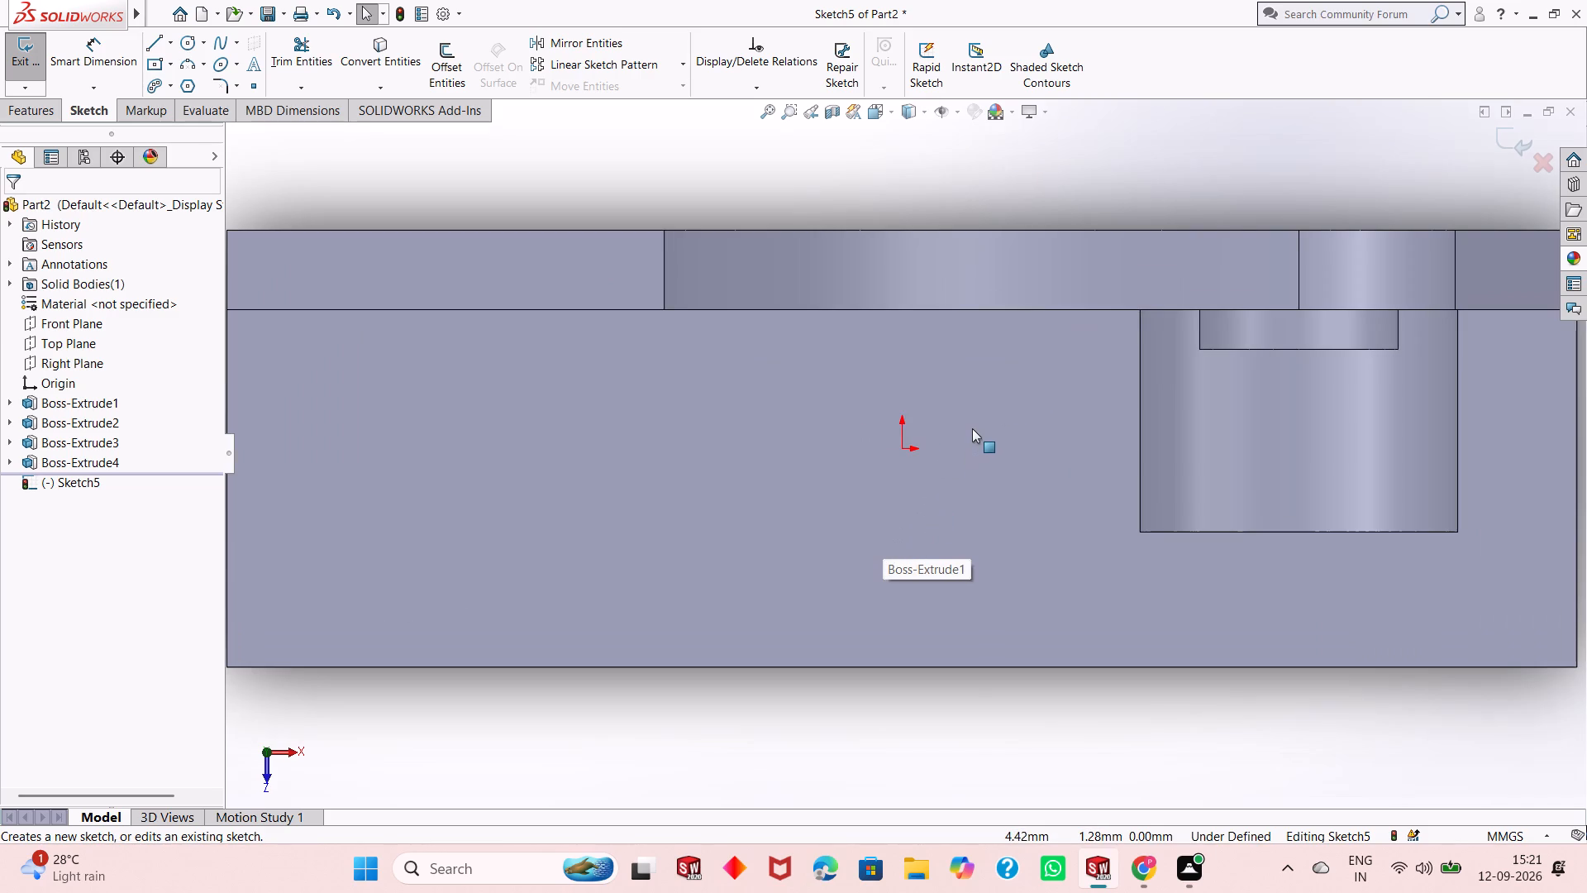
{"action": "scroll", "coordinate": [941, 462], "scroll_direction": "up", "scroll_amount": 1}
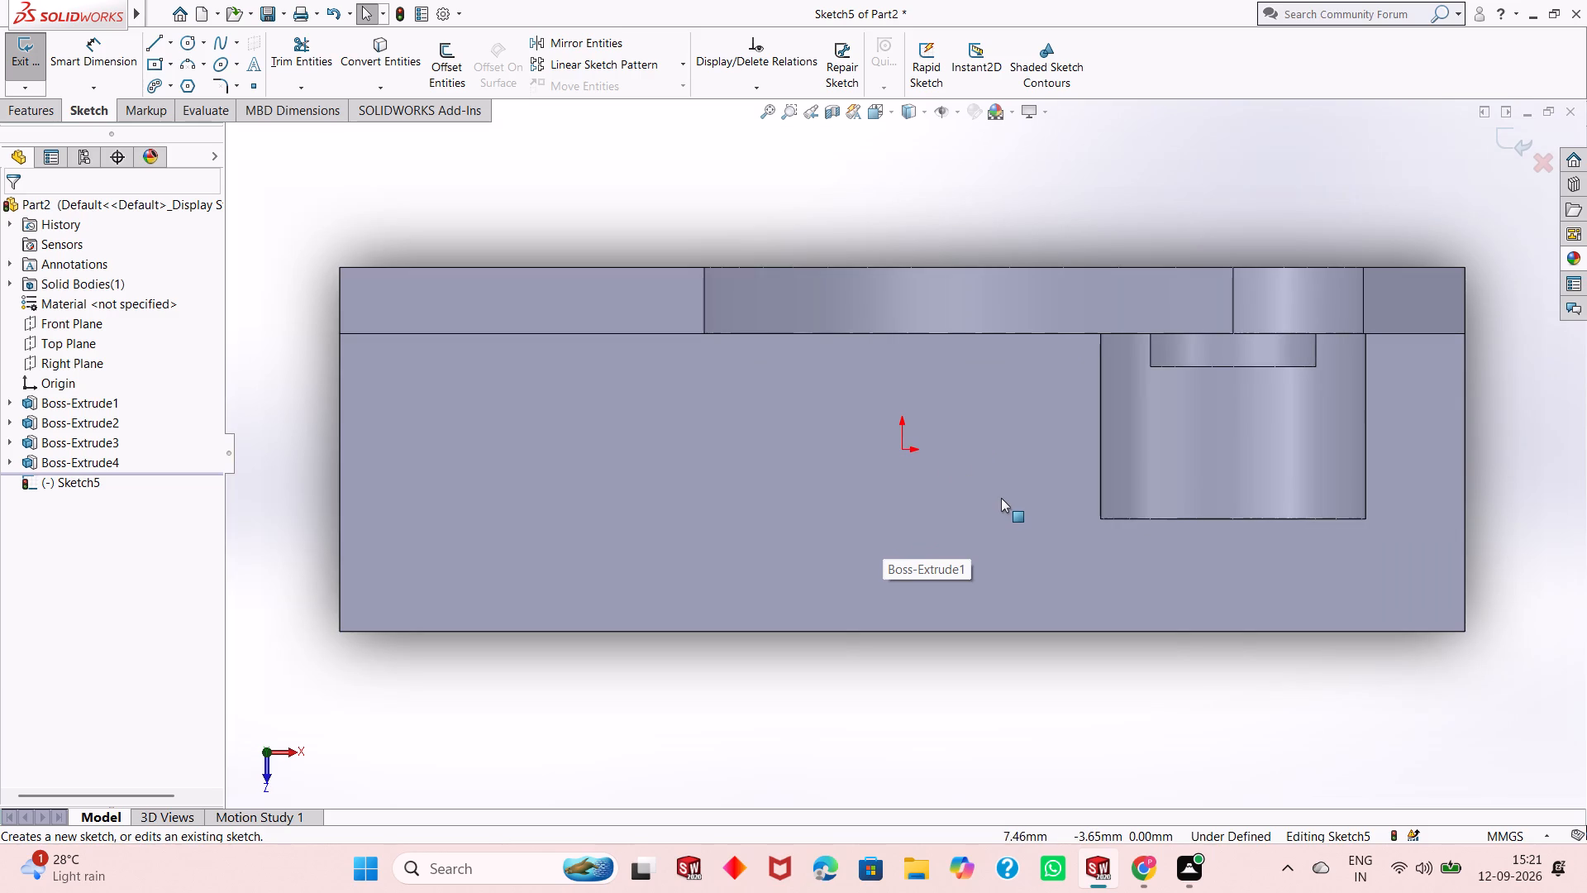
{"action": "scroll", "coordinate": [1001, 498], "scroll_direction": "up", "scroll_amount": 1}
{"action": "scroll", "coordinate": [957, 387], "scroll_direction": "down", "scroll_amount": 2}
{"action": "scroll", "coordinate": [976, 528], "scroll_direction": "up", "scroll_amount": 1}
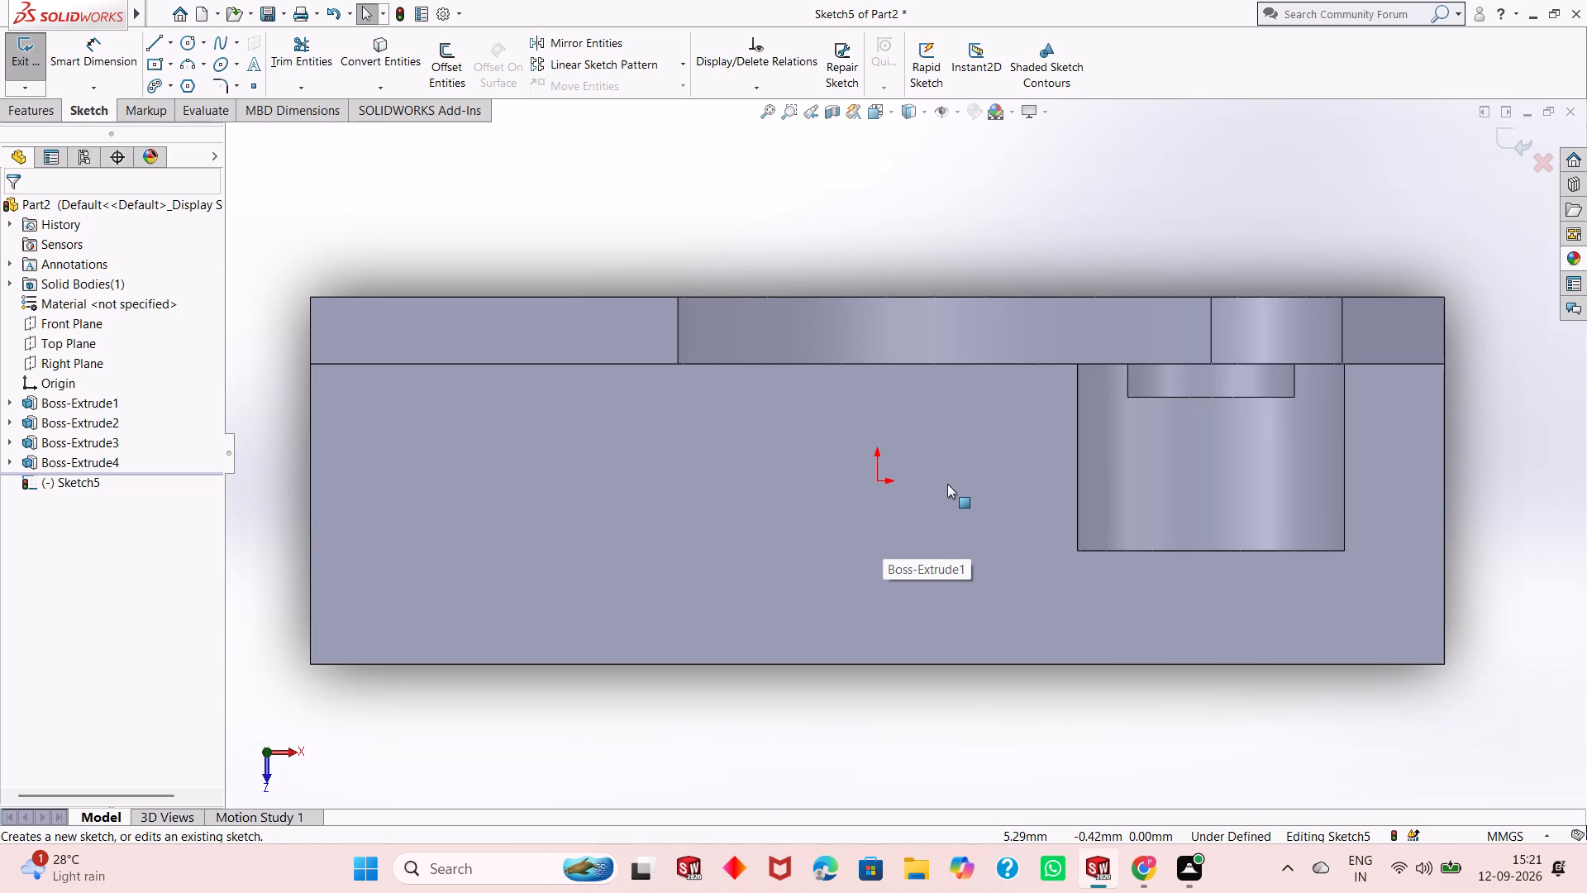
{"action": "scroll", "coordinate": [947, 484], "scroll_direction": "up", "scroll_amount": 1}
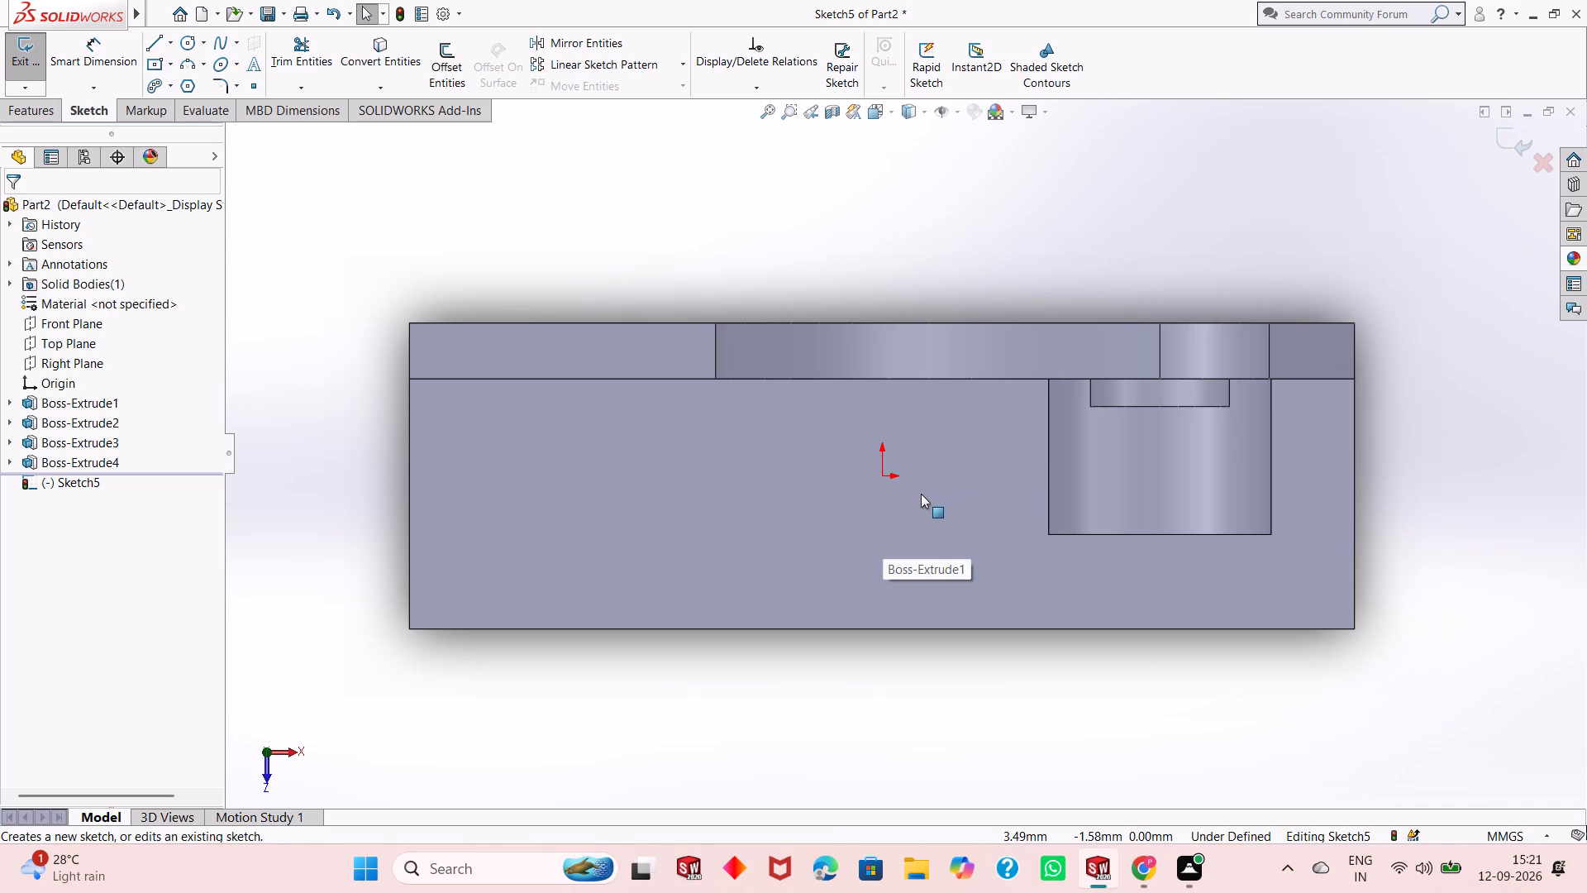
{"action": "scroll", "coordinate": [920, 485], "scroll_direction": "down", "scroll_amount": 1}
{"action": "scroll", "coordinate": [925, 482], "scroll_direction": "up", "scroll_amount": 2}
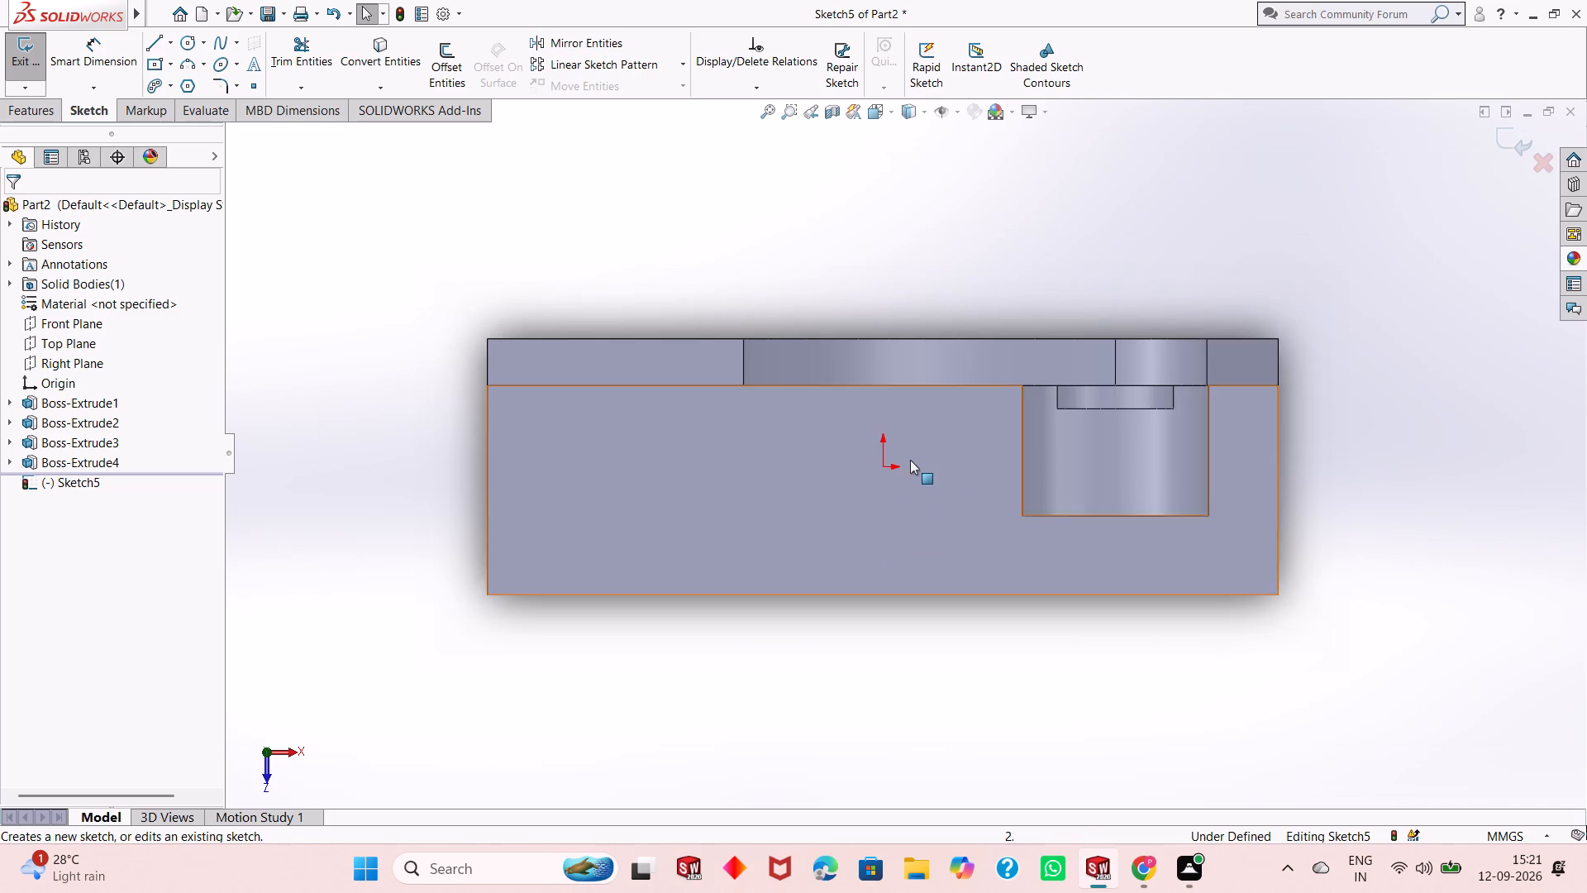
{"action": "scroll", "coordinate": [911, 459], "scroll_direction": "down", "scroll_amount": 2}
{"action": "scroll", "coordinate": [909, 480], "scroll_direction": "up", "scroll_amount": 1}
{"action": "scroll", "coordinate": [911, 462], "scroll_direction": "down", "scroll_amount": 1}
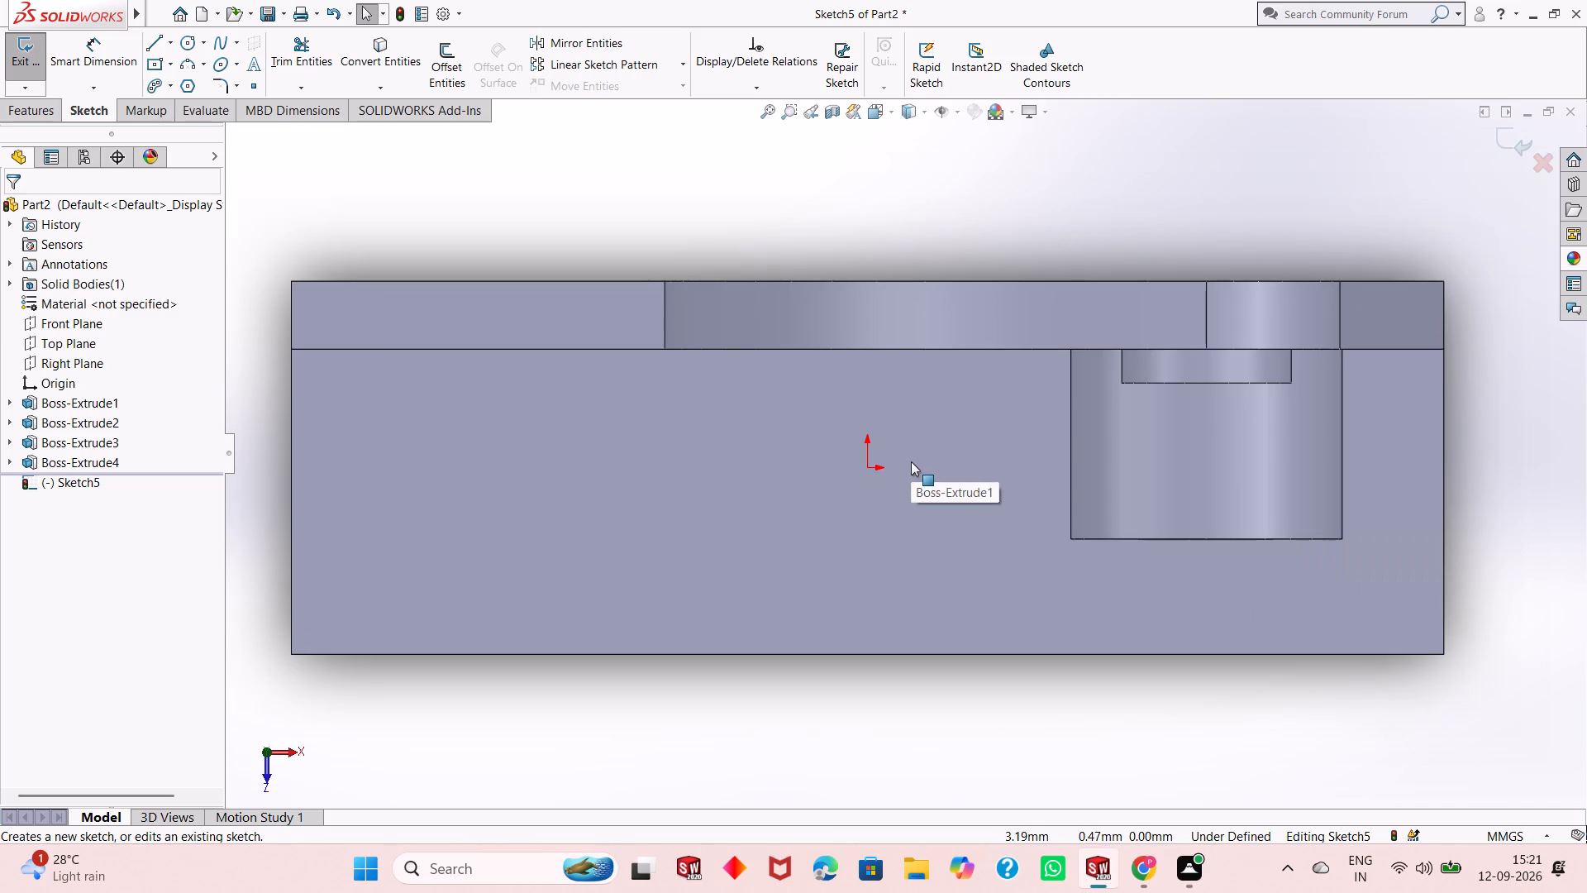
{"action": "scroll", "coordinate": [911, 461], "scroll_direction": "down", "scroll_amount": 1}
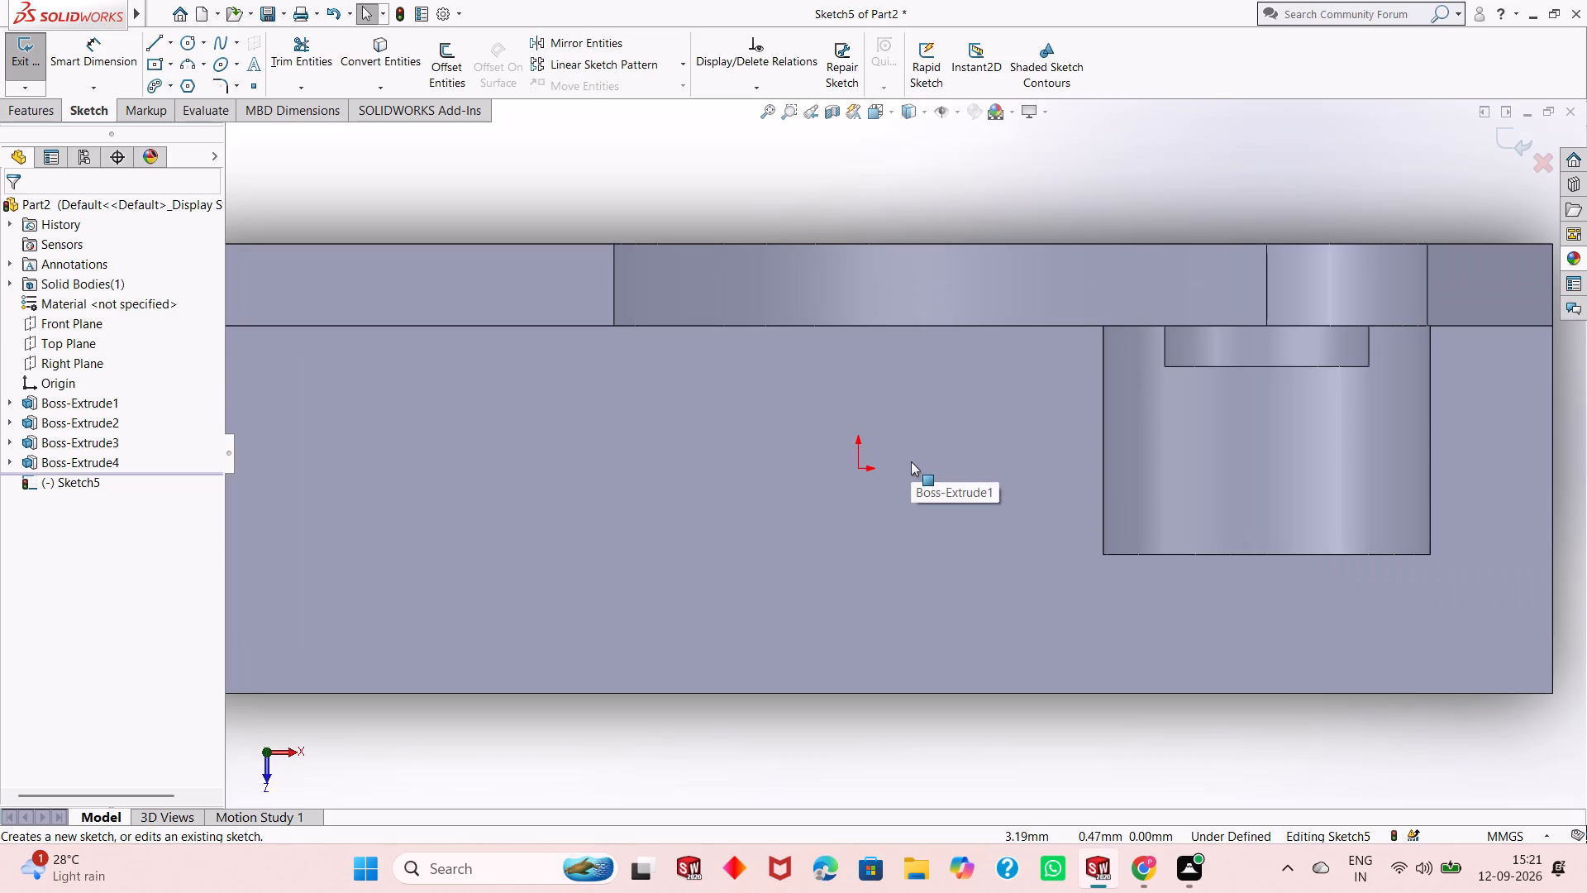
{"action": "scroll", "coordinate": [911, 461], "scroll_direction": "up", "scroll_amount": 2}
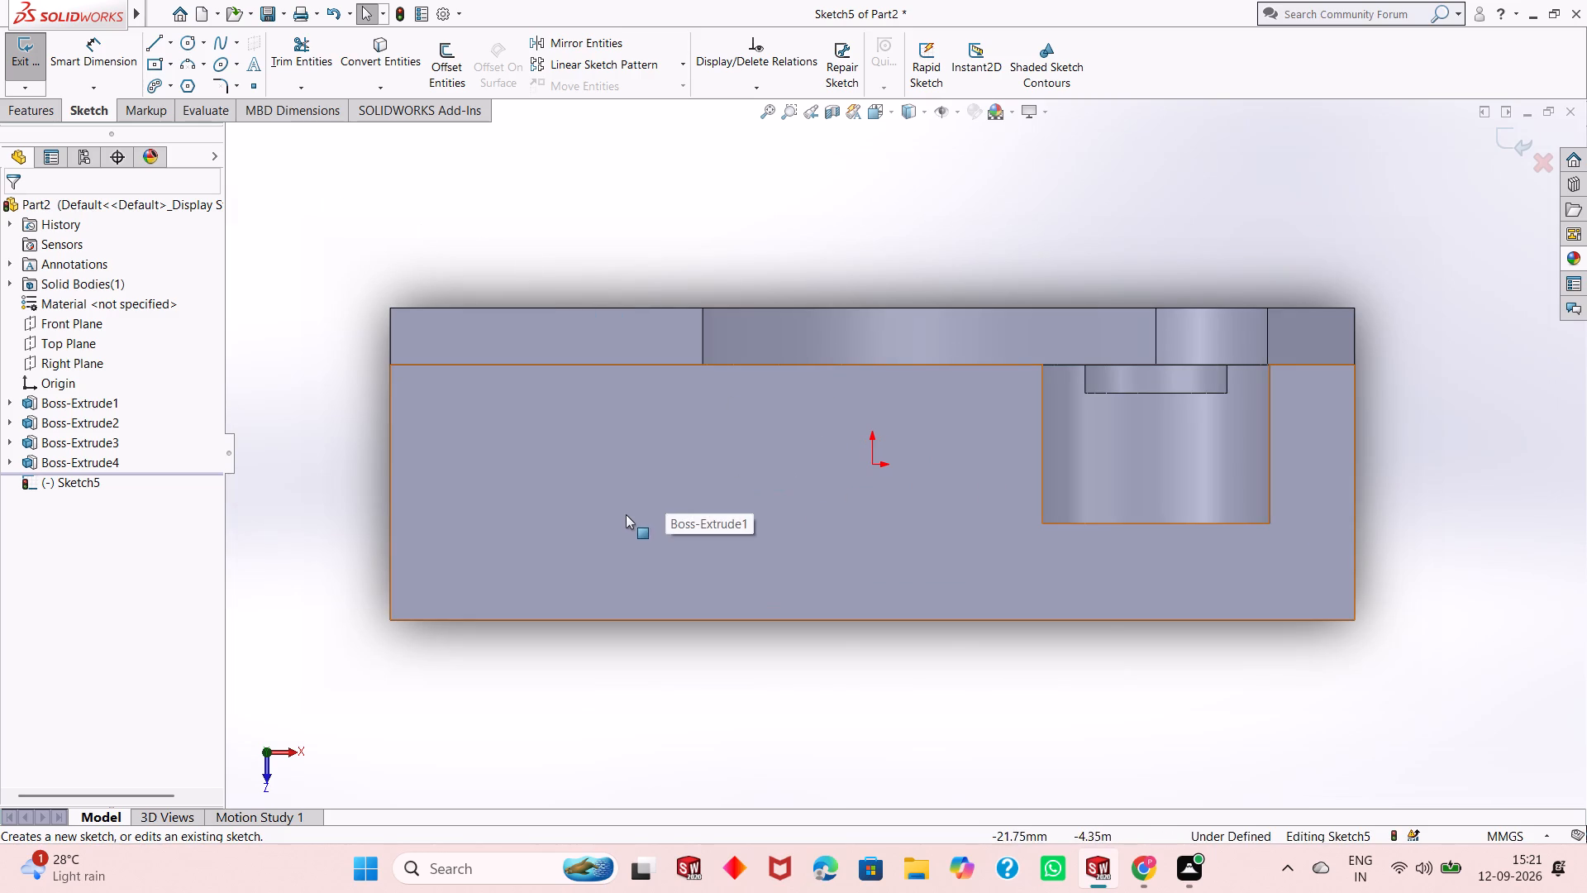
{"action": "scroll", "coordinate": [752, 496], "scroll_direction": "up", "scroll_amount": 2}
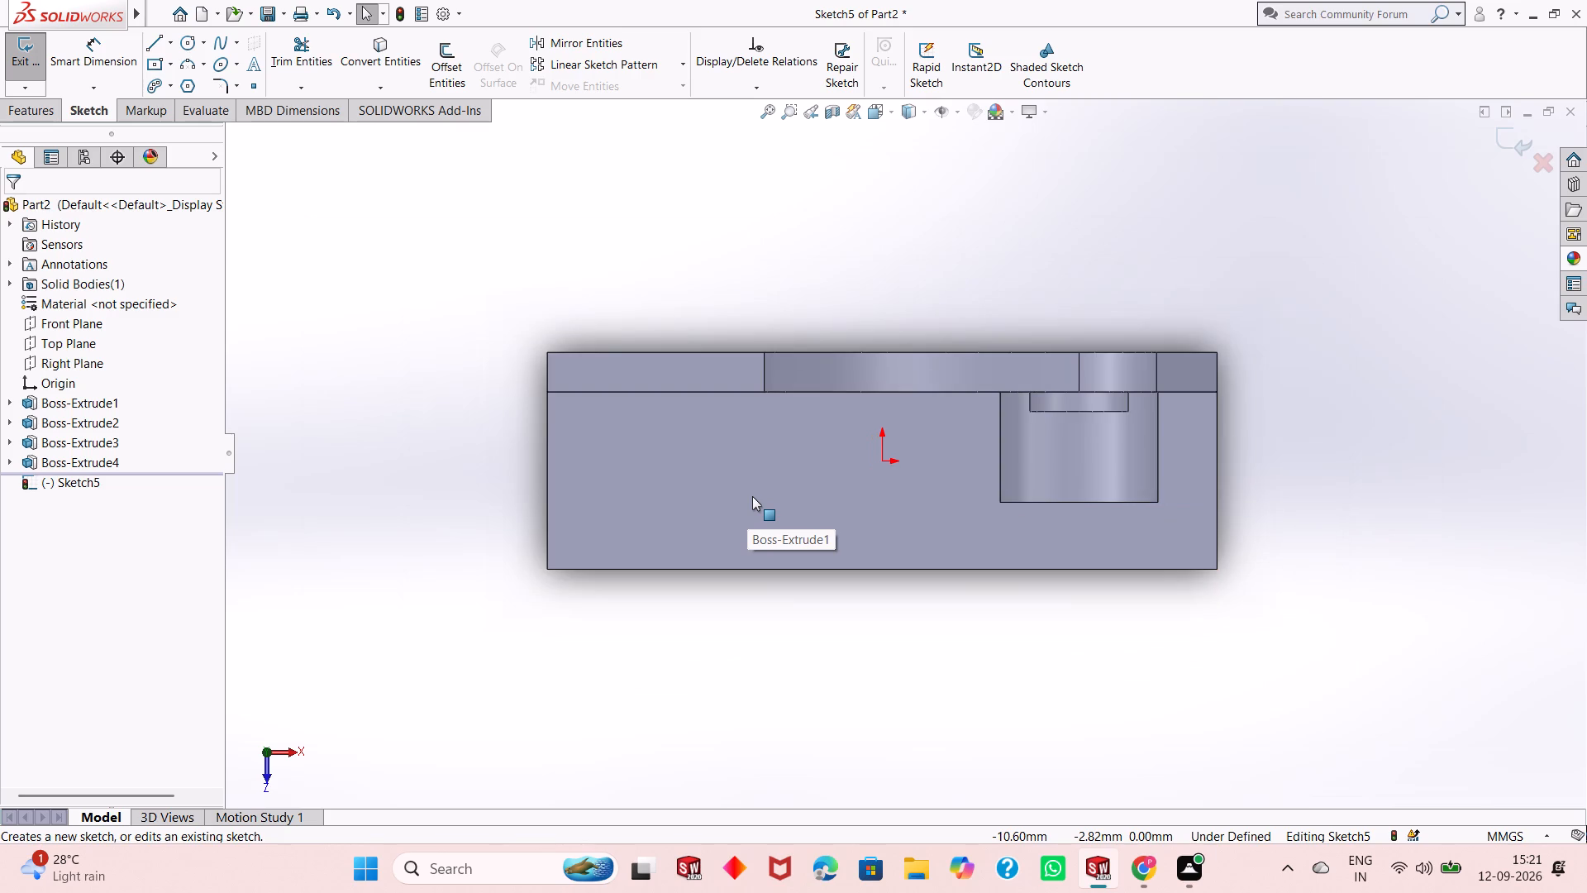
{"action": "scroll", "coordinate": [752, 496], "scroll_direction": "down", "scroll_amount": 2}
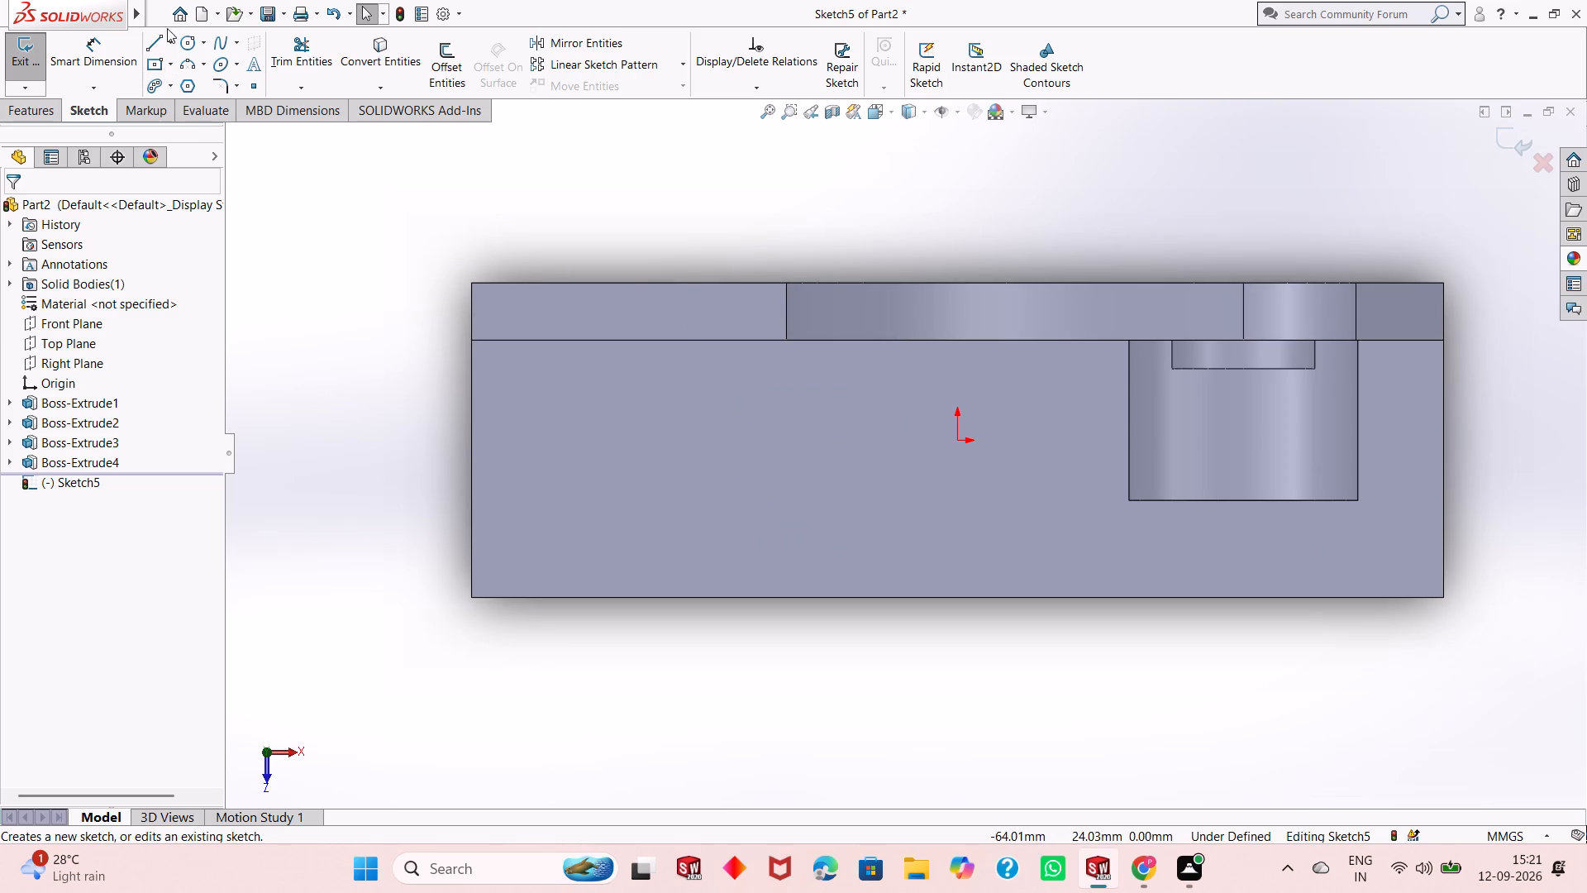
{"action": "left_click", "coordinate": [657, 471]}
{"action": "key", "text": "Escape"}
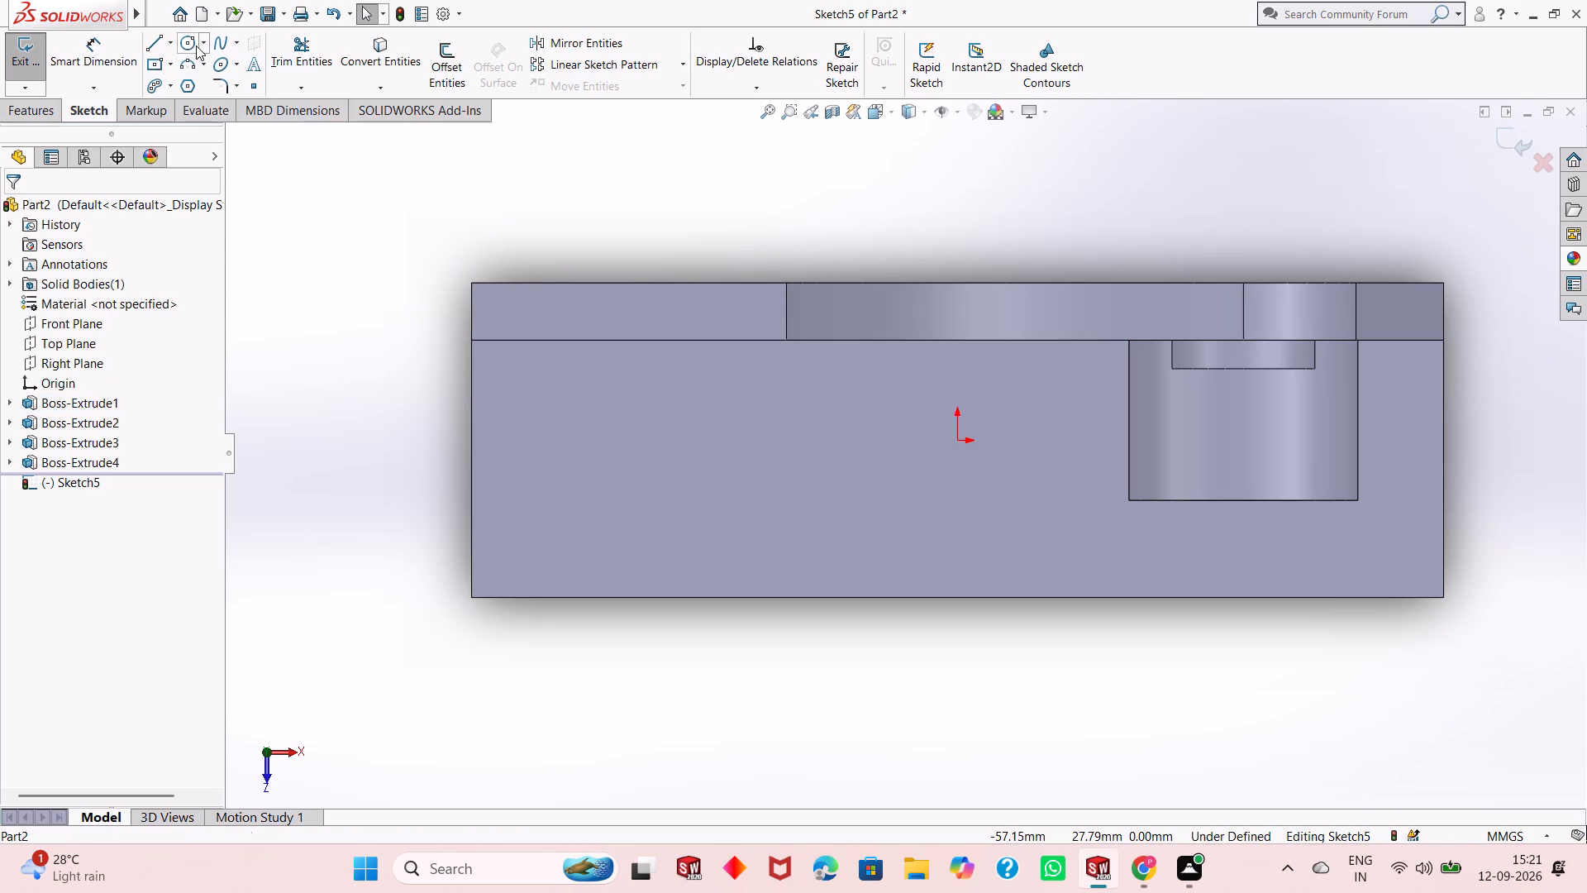
Sketch a circle about 10.5 mm in diameter at the origin and one about 10 mm, level with it, about 28 mm away from the lug side.
{"action": "left_click", "coordinate": [193, 44]}
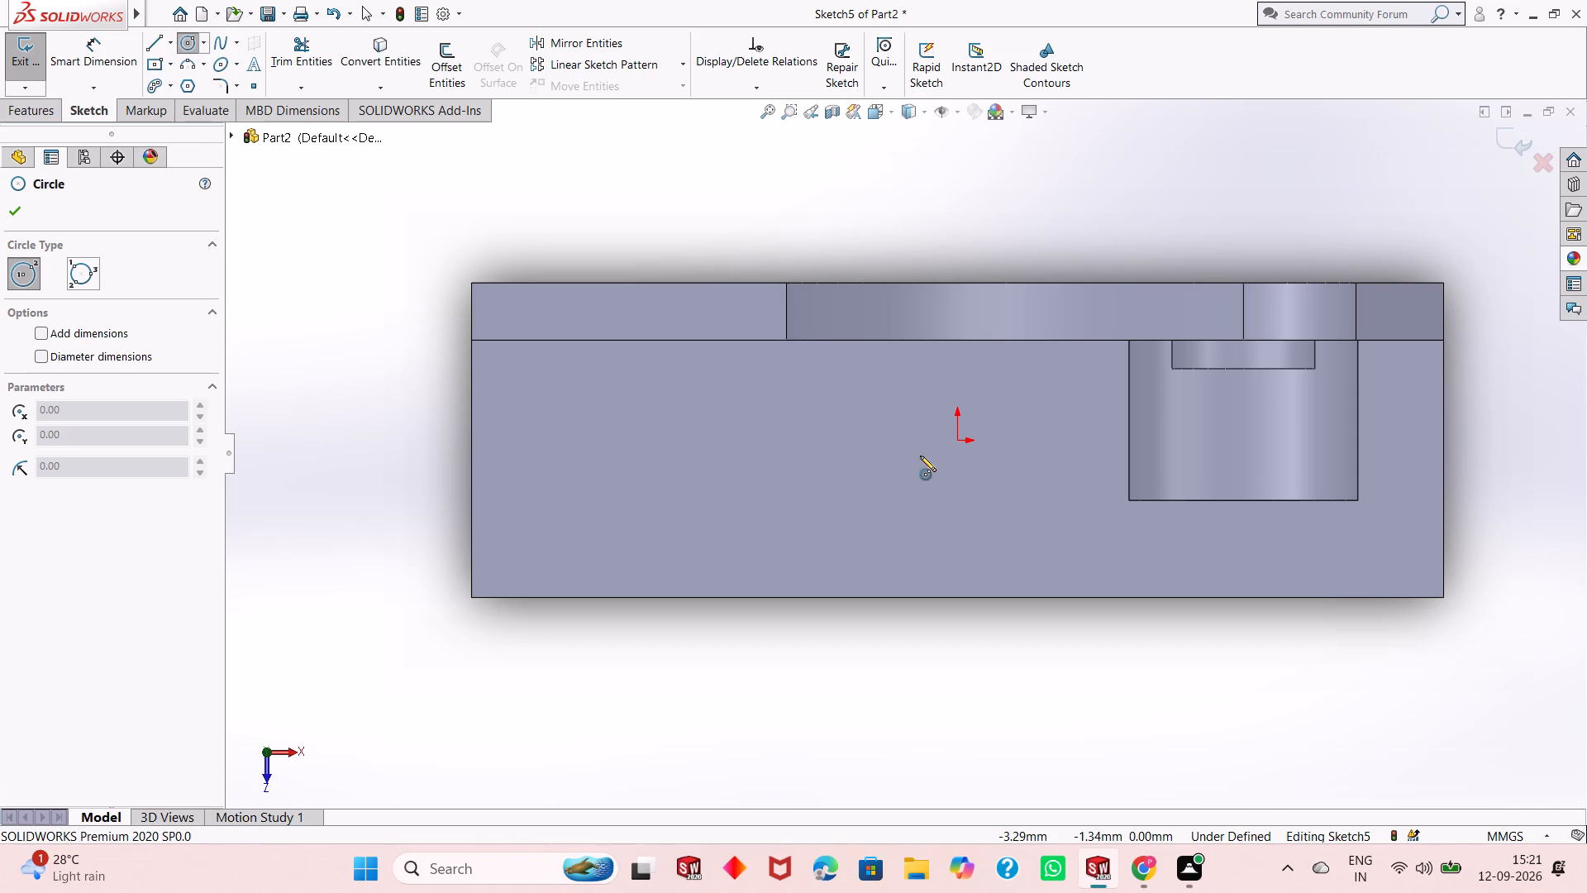
{"action": "left_click", "coordinate": [961, 442]}
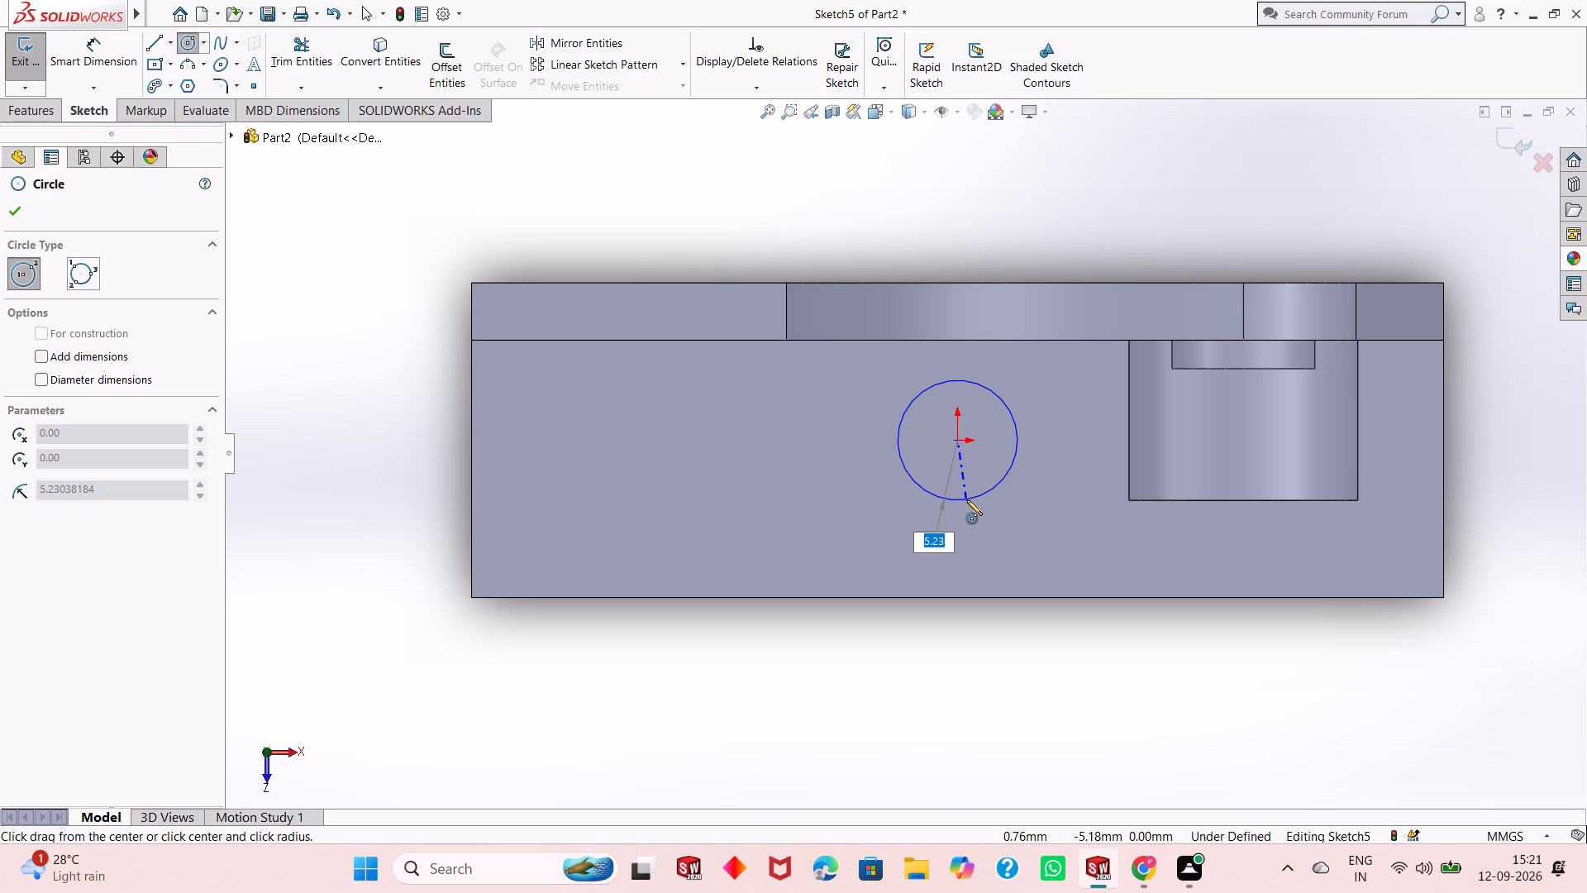
{"action": "left_click", "coordinate": [966, 499]}
{"action": "key", "text": "Escape"}
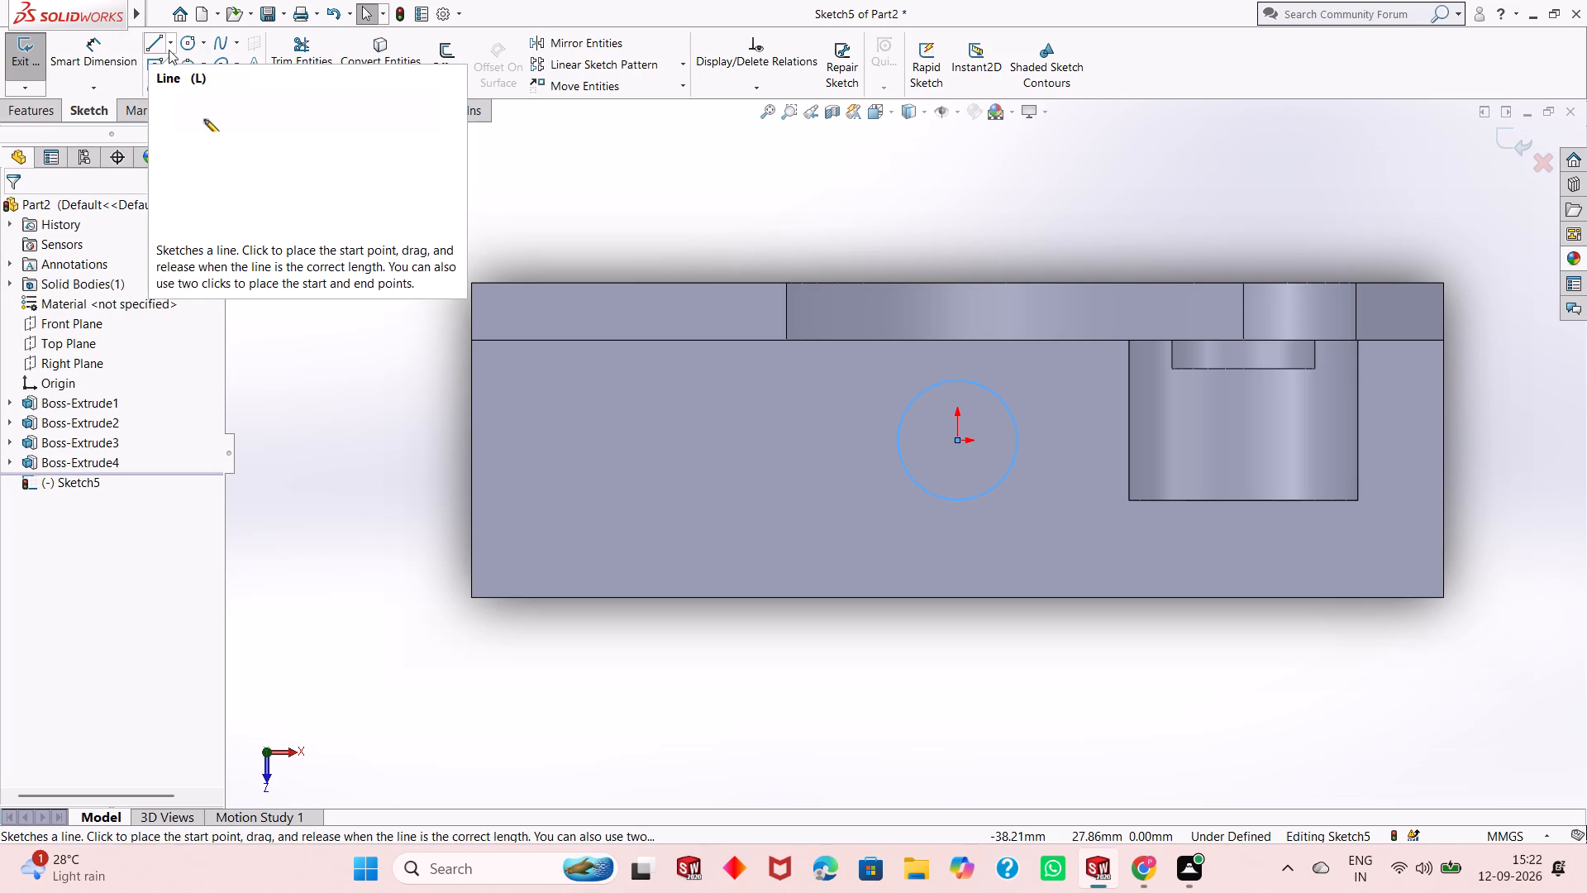
{"action": "left_click", "coordinate": [180, 45]}
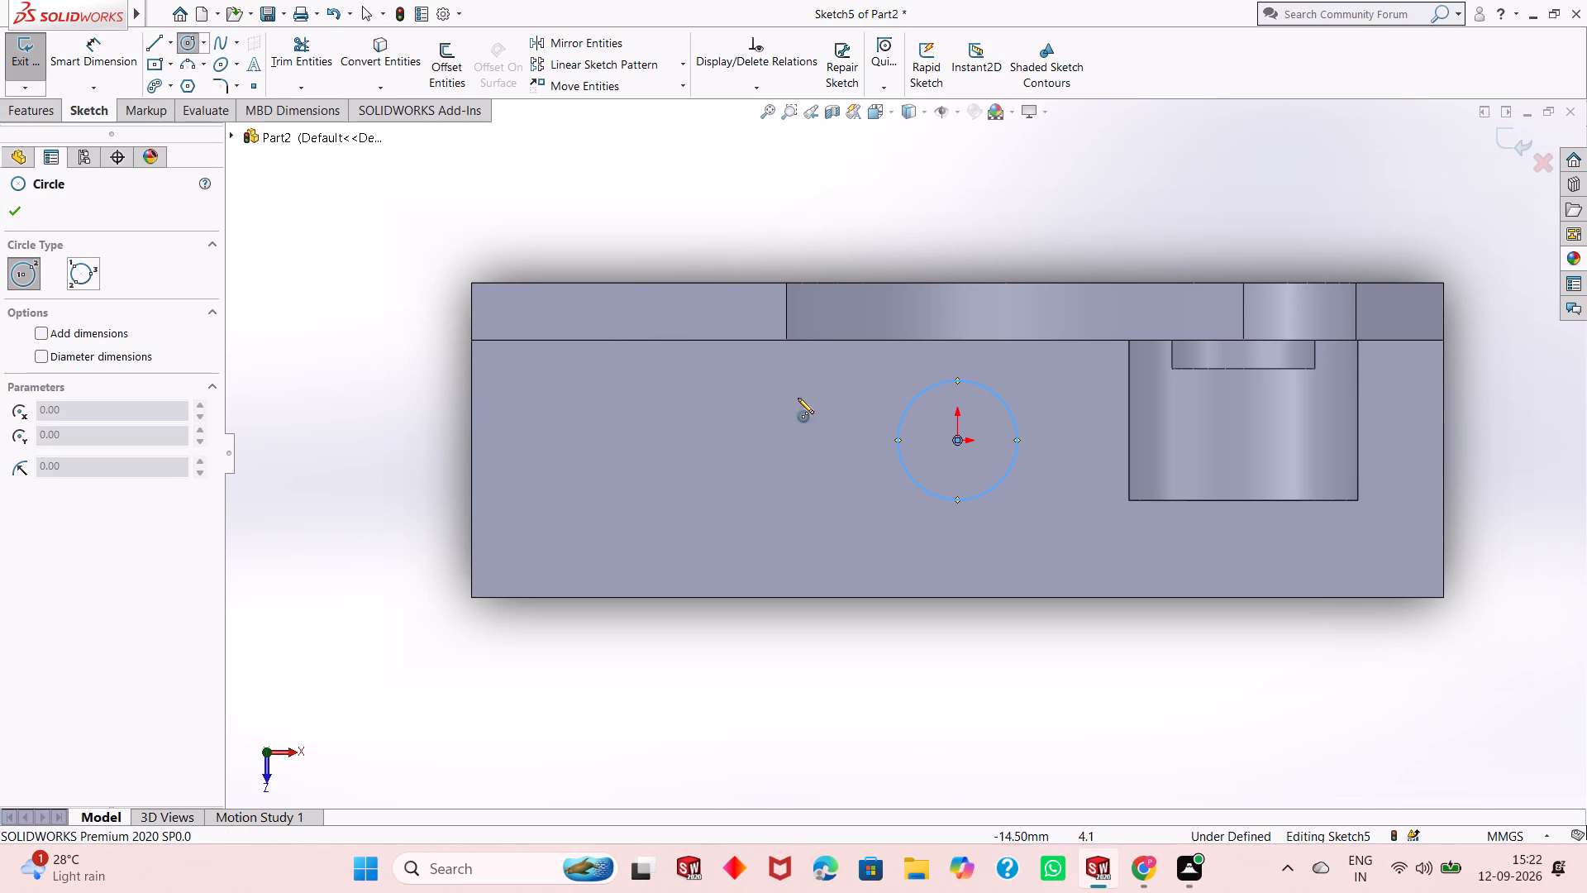
{"action": "left_click", "coordinate": [639, 445]}
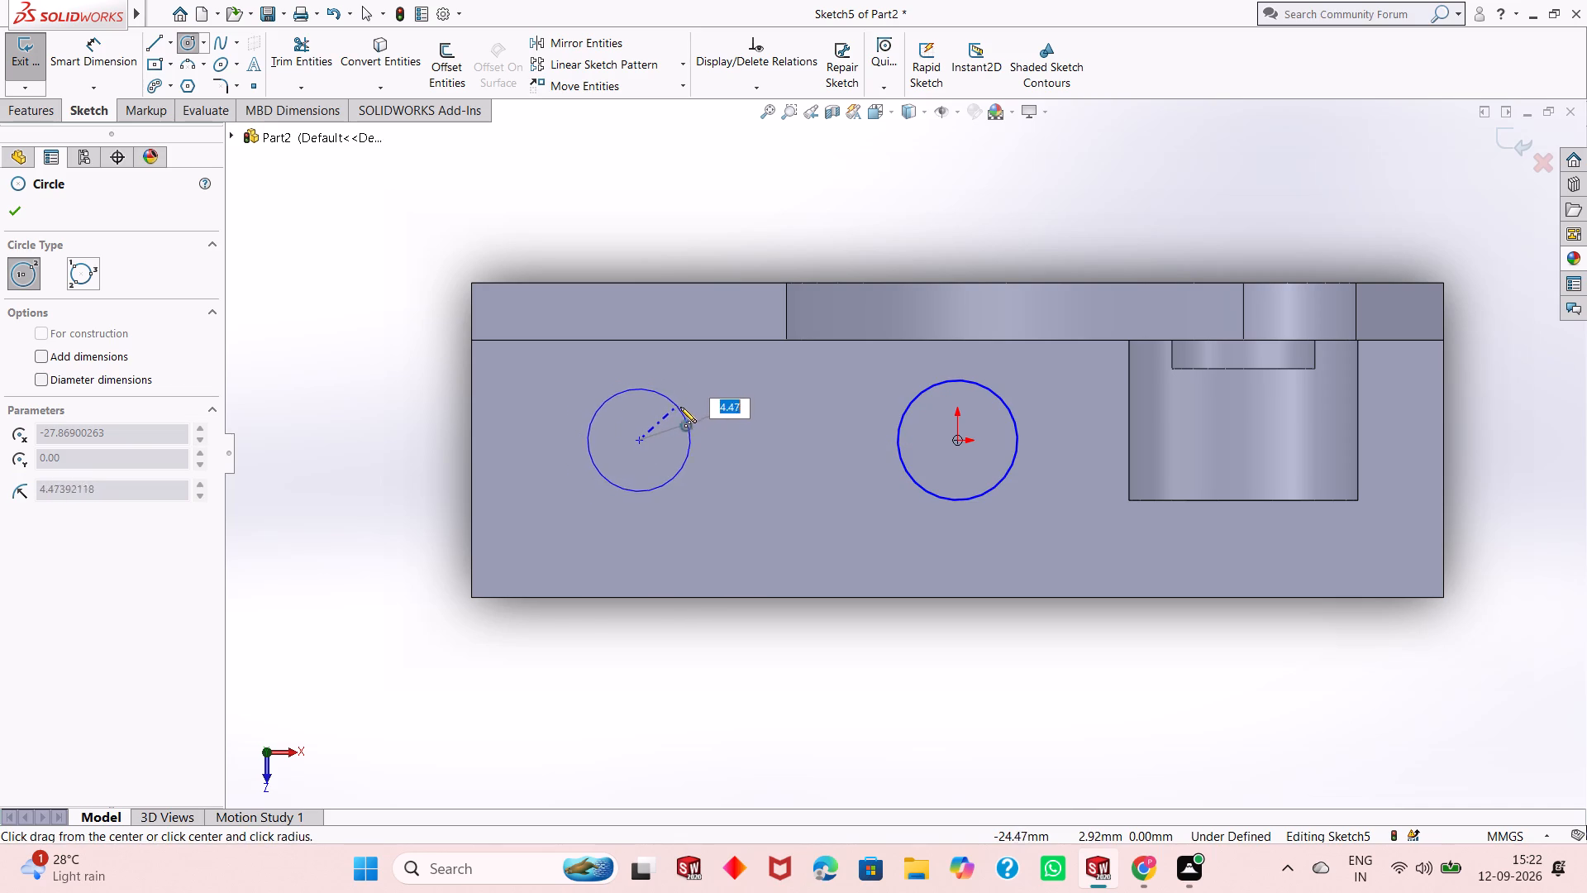
{"action": "left_click", "coordinate": [685, 407]}
{"action": "key", "text": "Escape"}
Dimension both circles on the base plate to a diameter of 15 mm.
{"action": "left_click", "coordinate": [101, 66]}
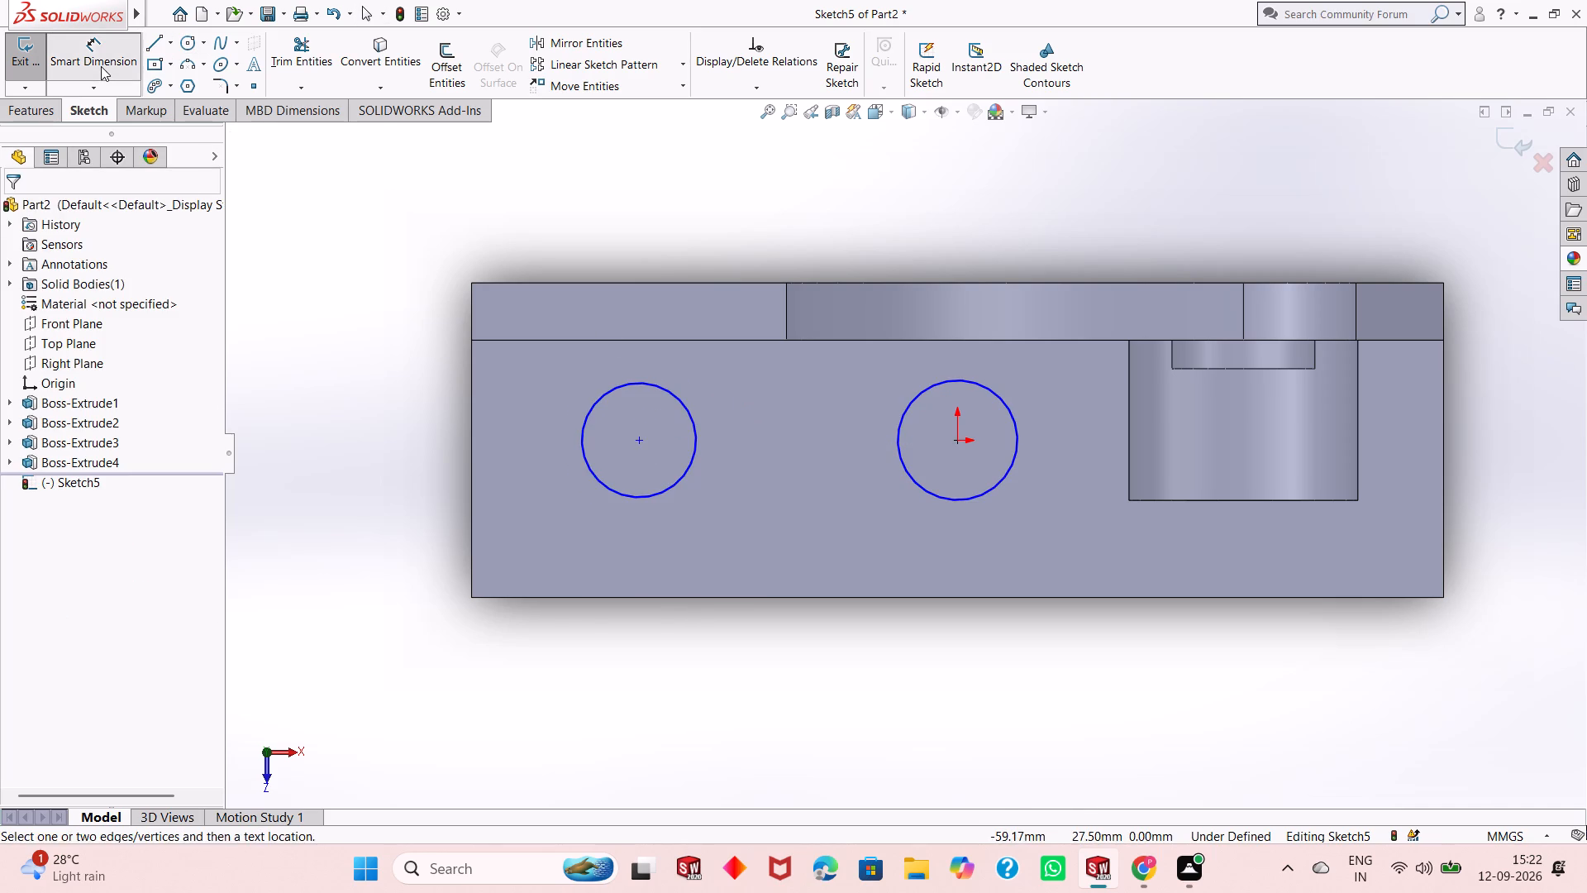
{"action": "left_click", "coordinate": [914, 488]}
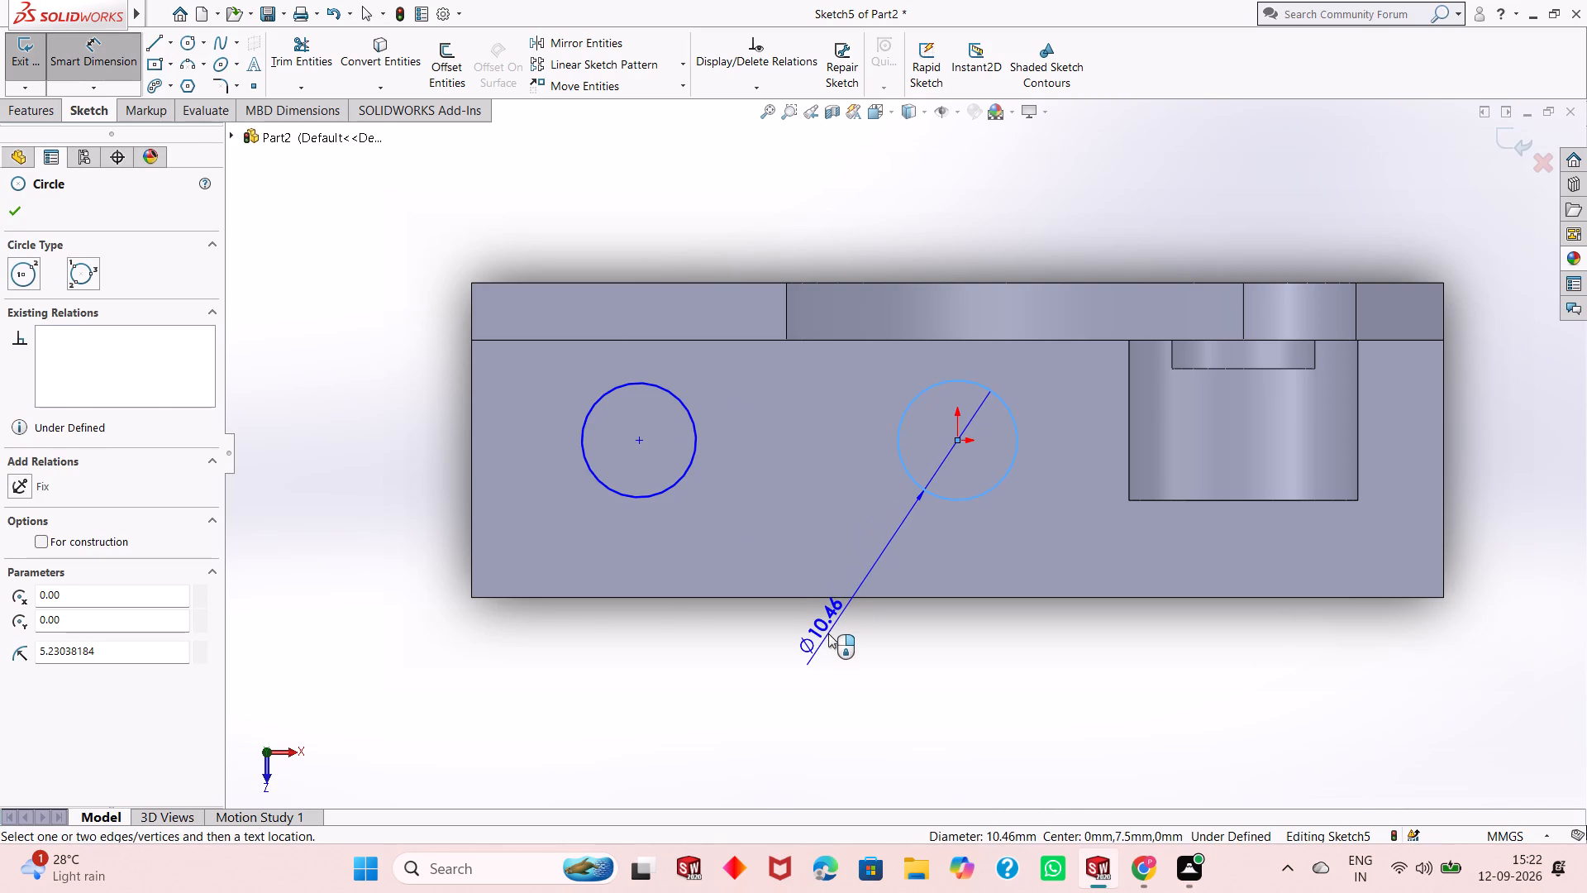
{"action": "left_click", "coordinate": [827, 634]}
{"action": "type", "text": "15"}
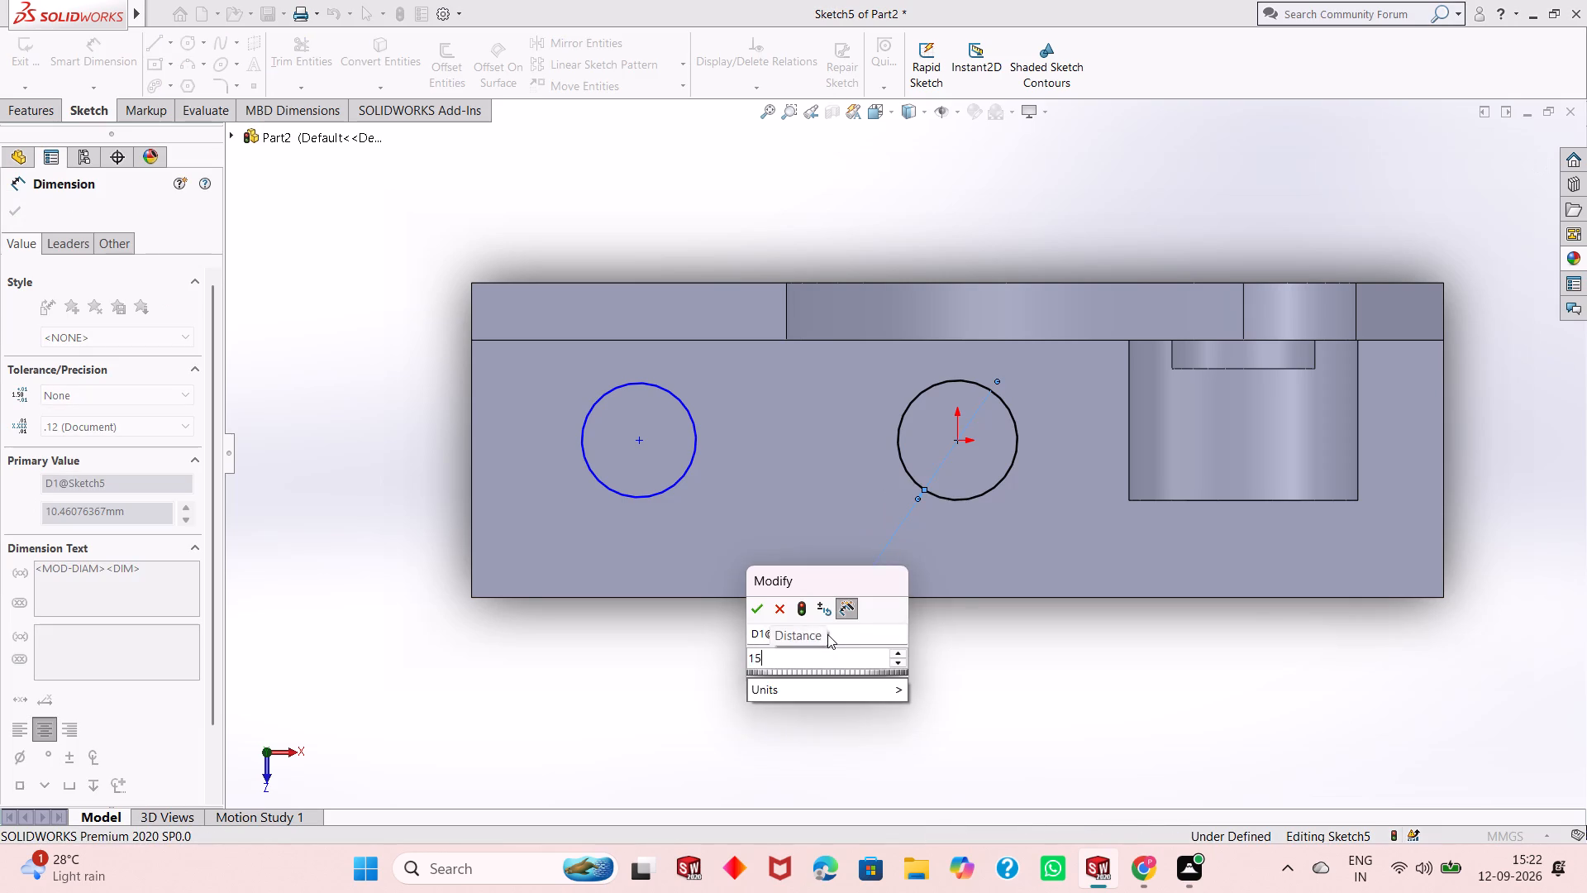
{"action": "key", "text": "Return"}
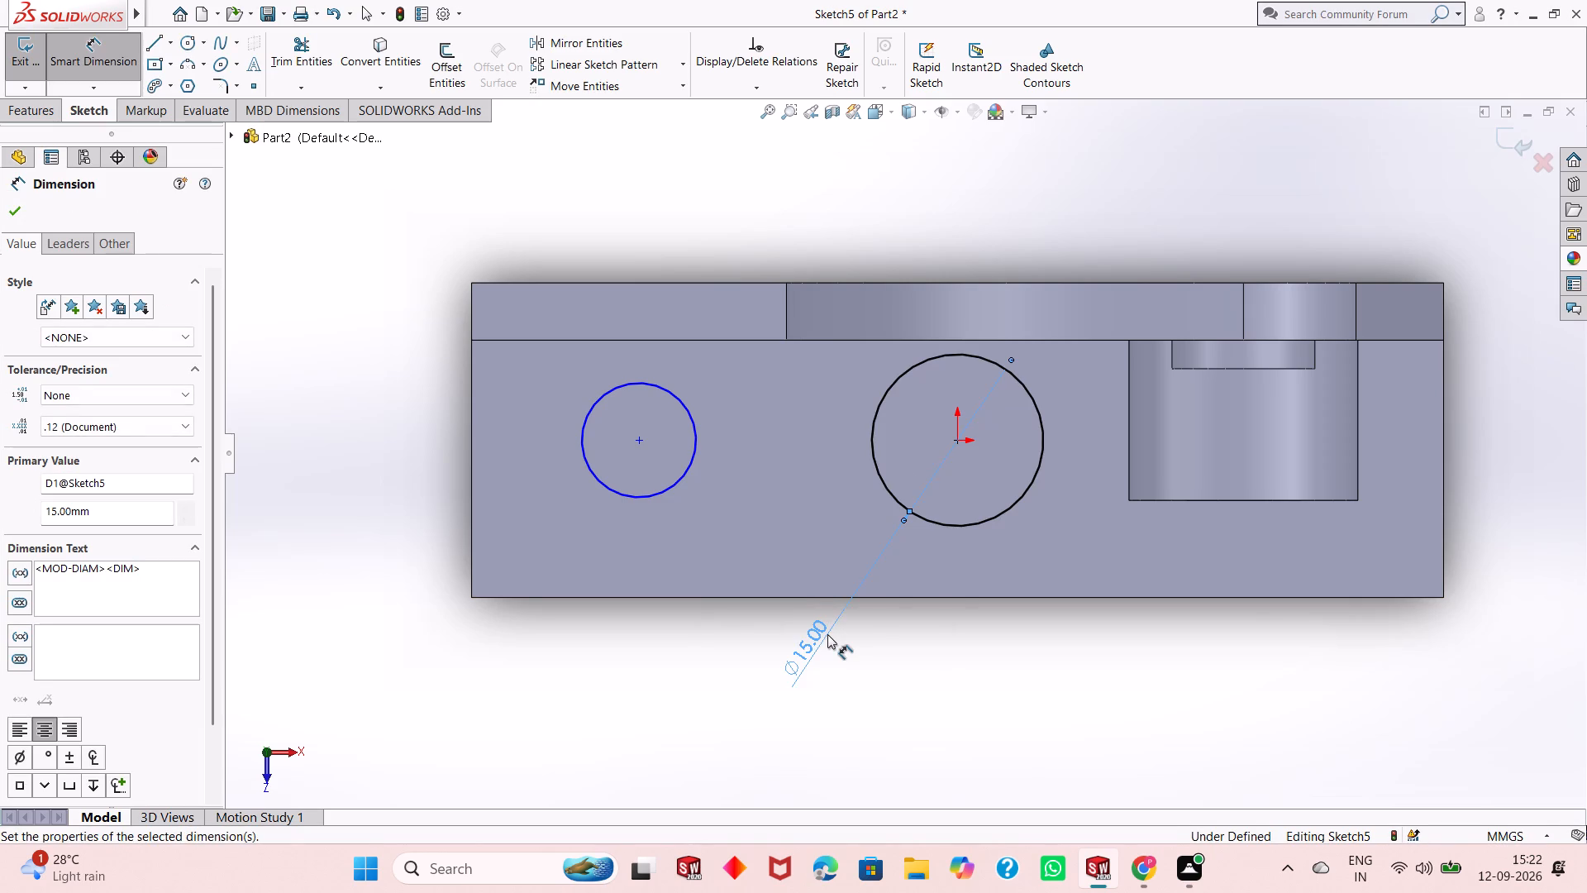
{"action": "left_click", "coordinate": [670, 481]}
{"action": "left_click", "coordinate": [661, 495]}
{"action": "left_click", "coordinate": [407, 684]}
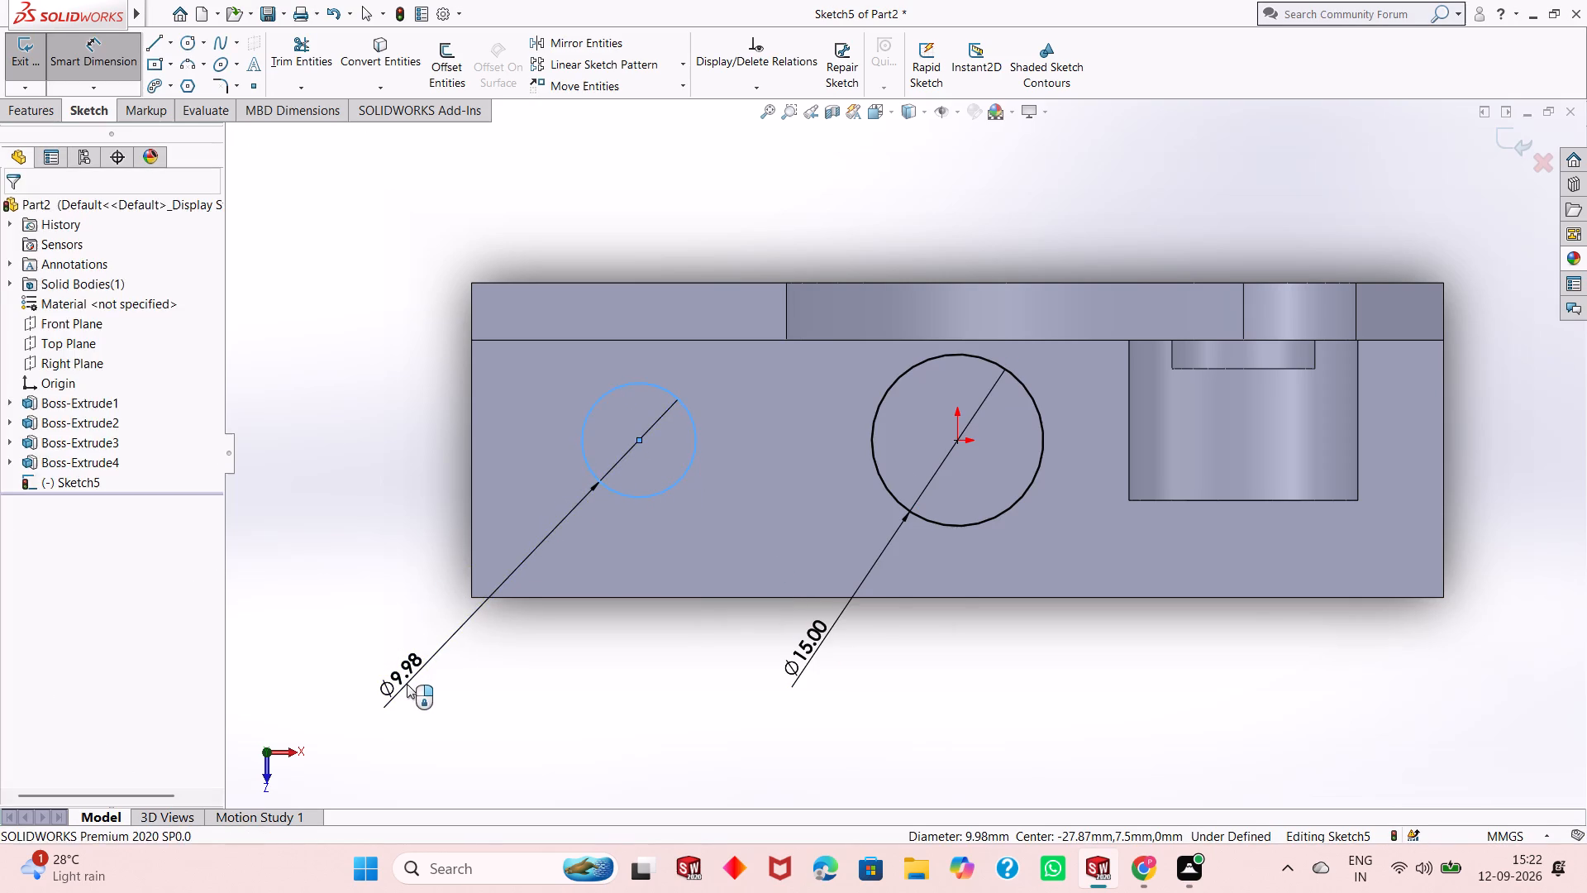
{"action": "type", "text": "15"}
{"action": "key", "text": "Return"}
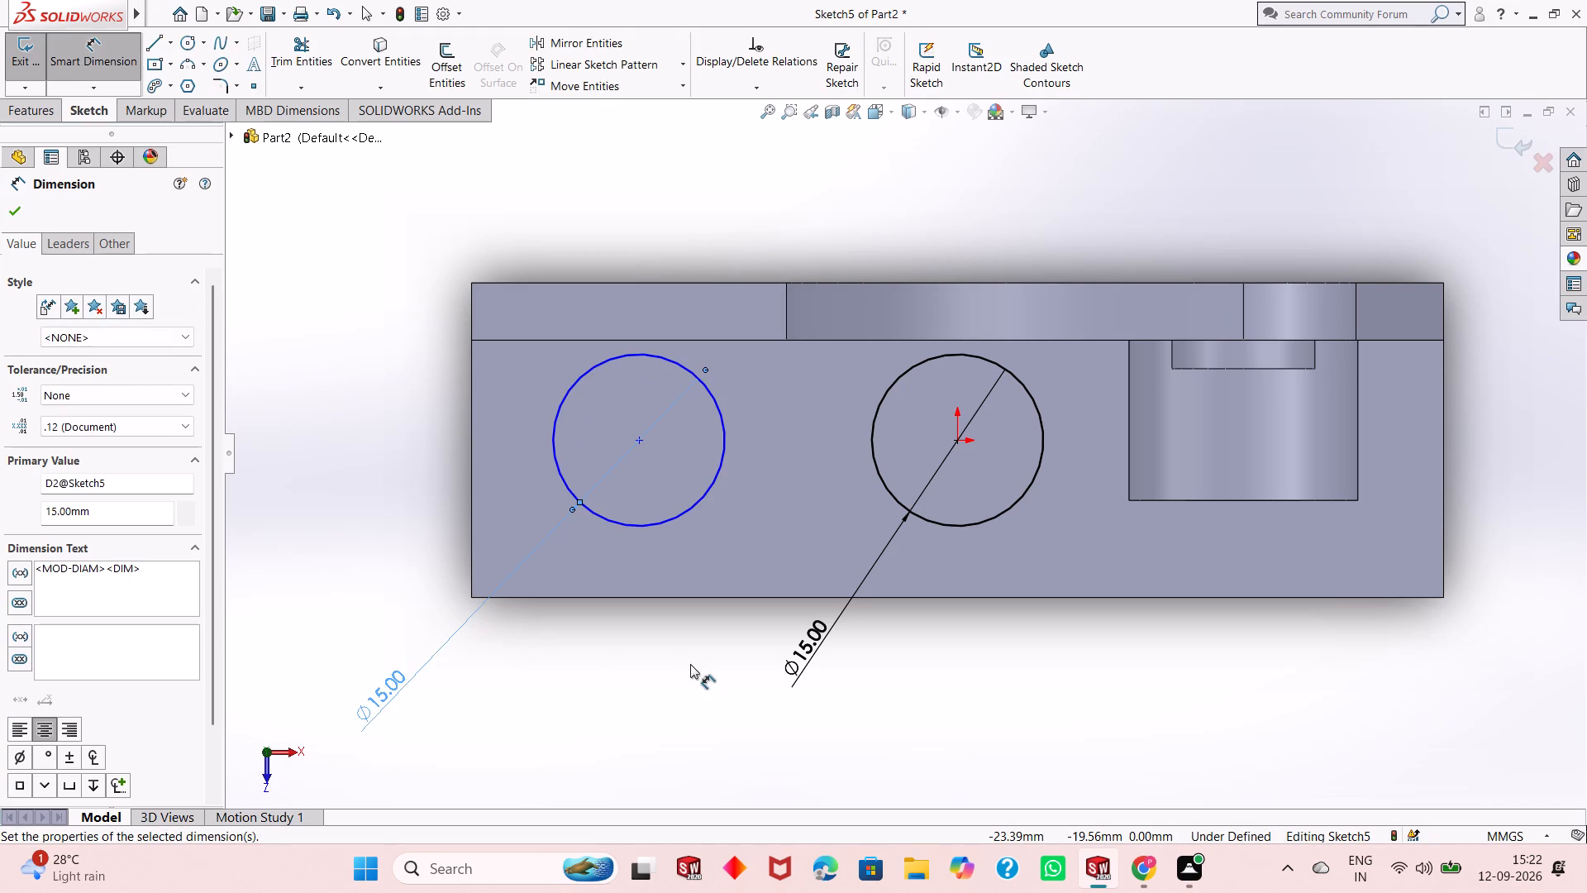
{"action": "key", "text": "Escape"}
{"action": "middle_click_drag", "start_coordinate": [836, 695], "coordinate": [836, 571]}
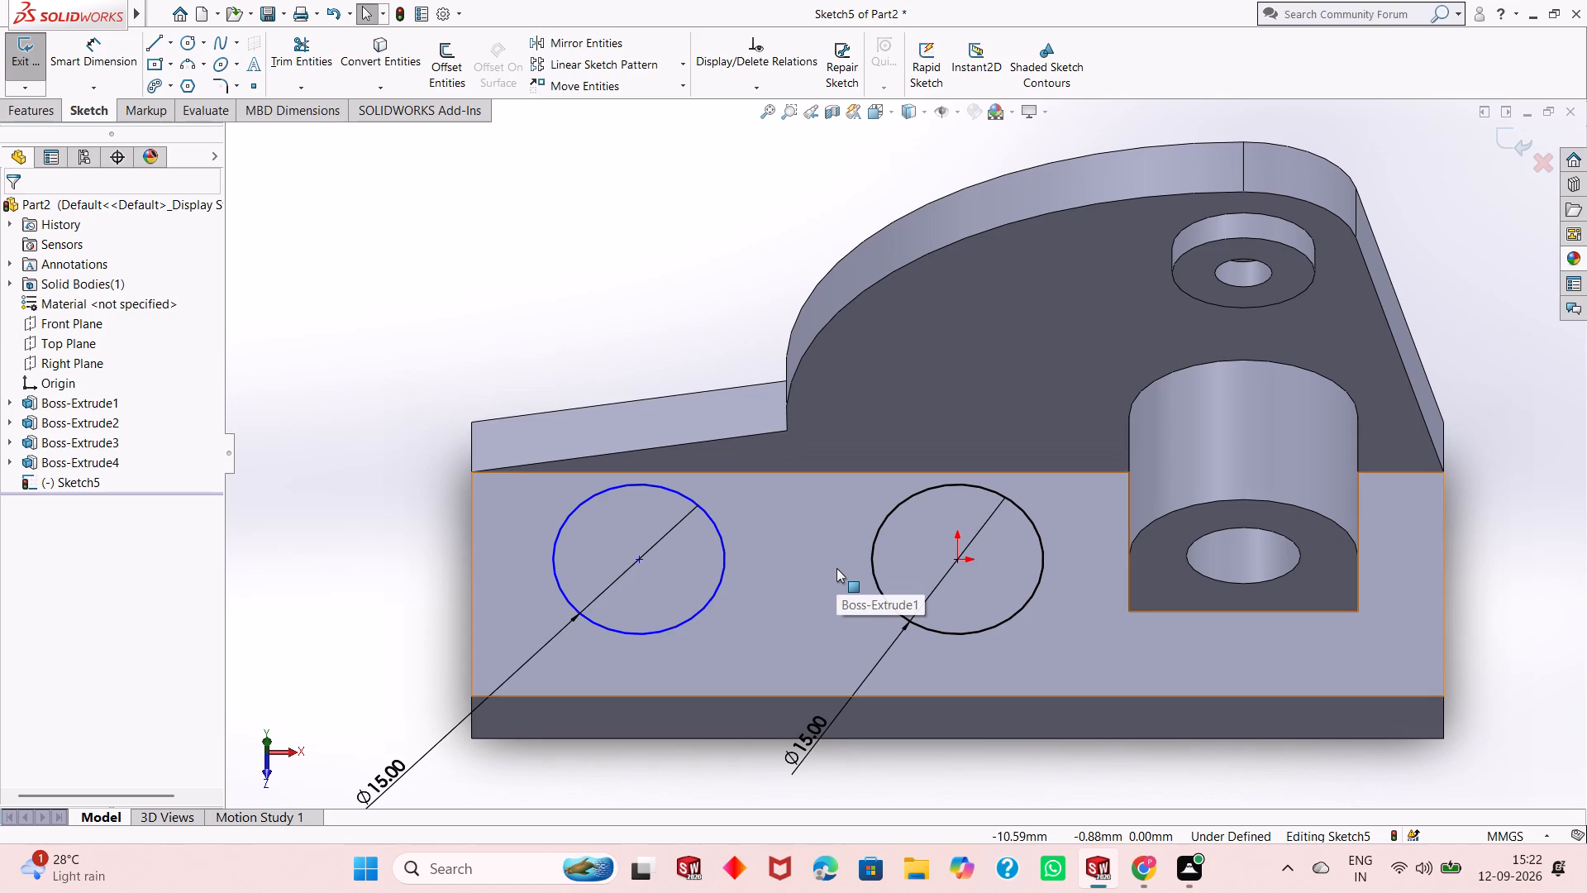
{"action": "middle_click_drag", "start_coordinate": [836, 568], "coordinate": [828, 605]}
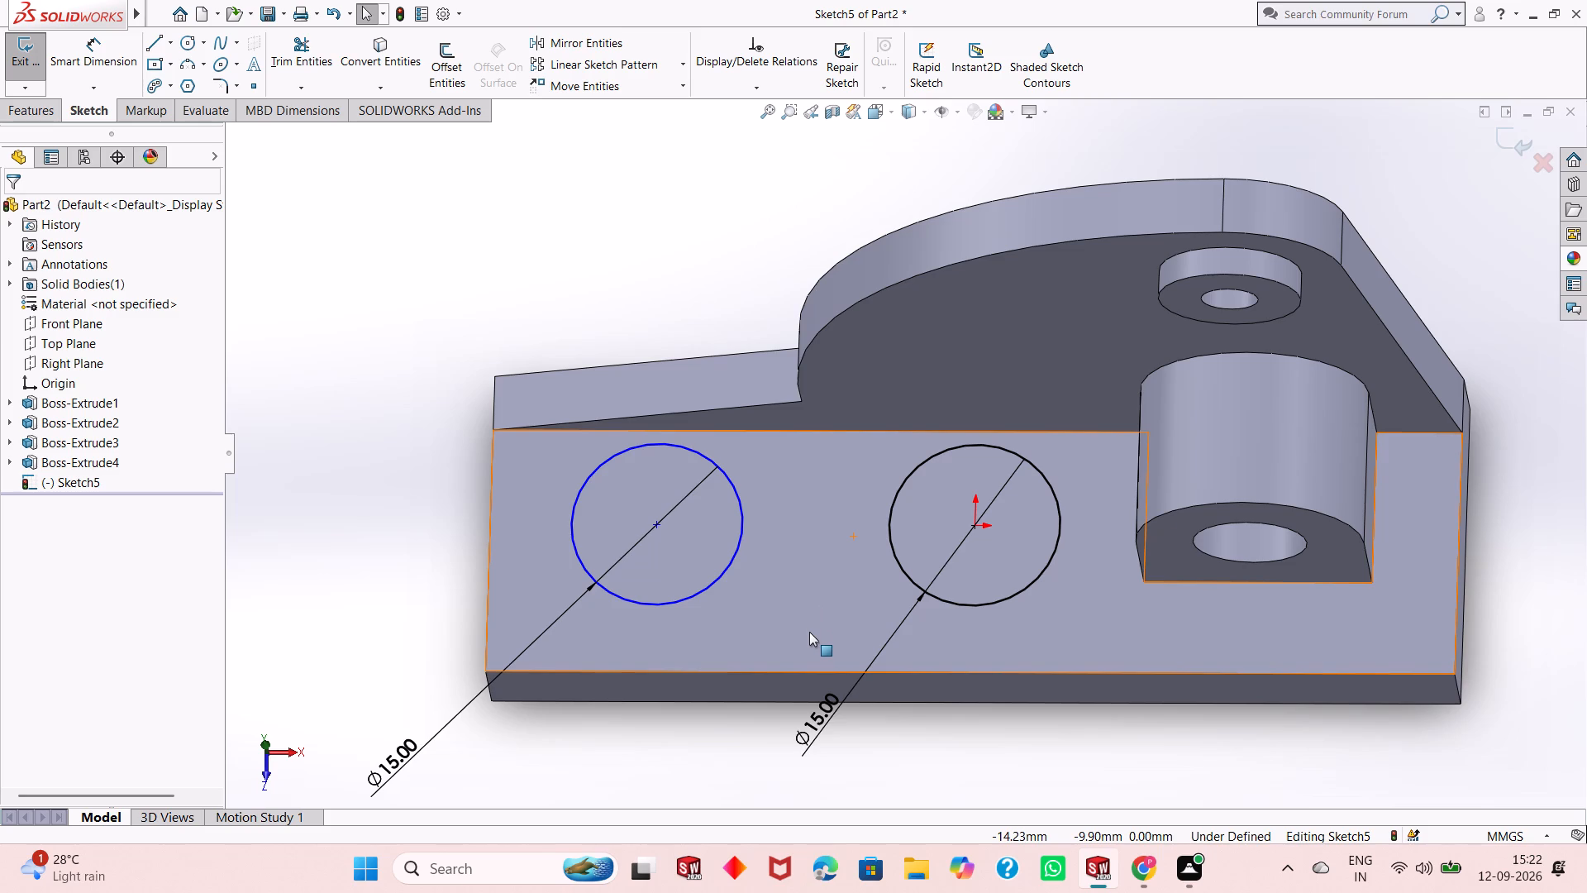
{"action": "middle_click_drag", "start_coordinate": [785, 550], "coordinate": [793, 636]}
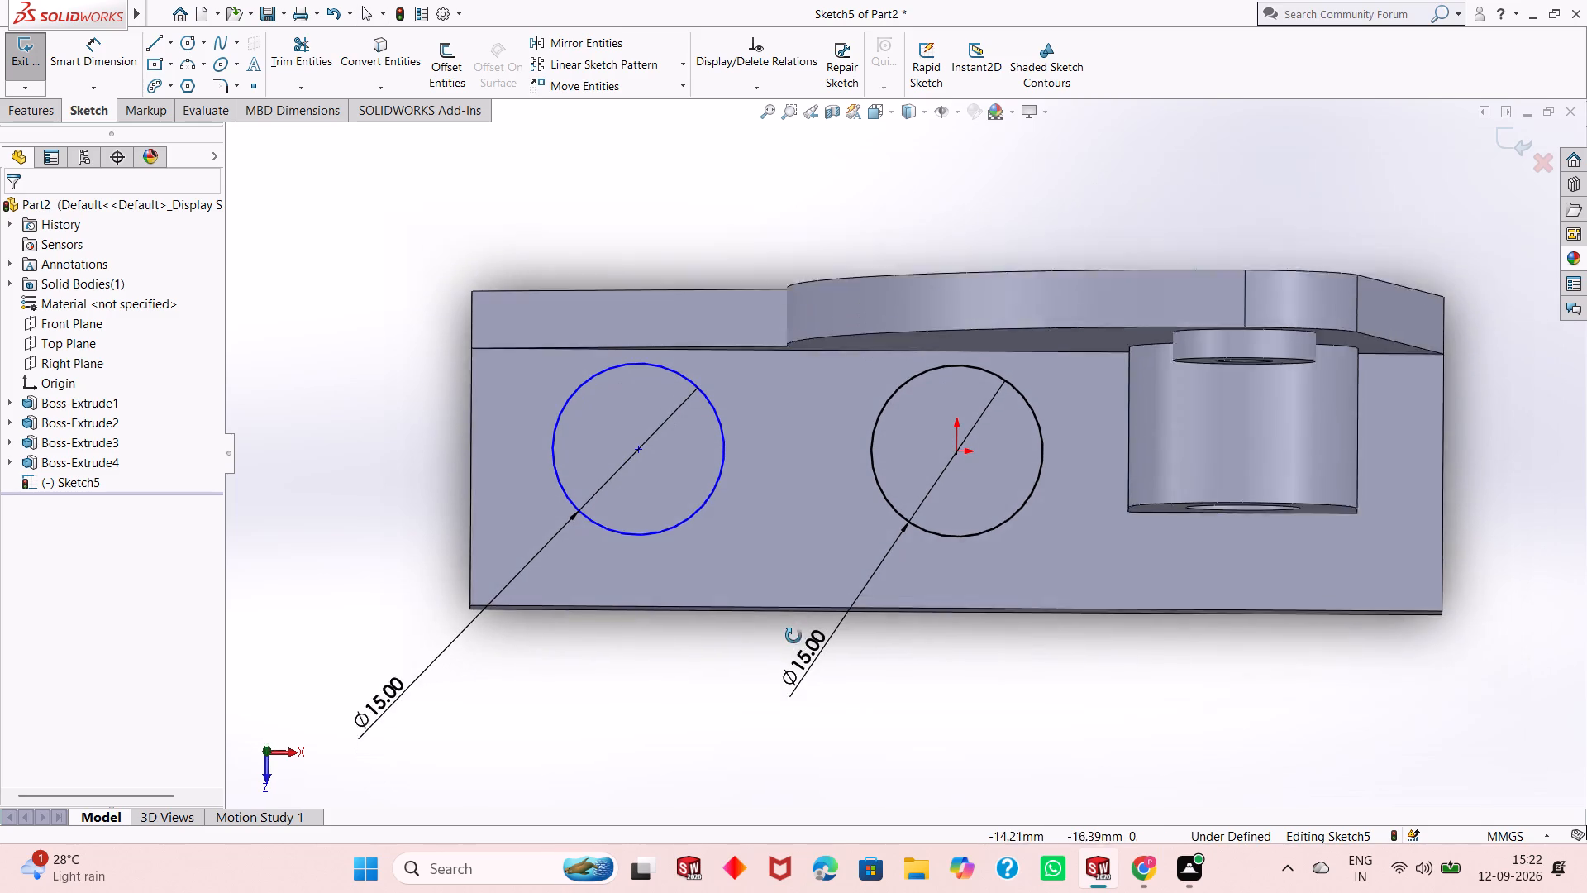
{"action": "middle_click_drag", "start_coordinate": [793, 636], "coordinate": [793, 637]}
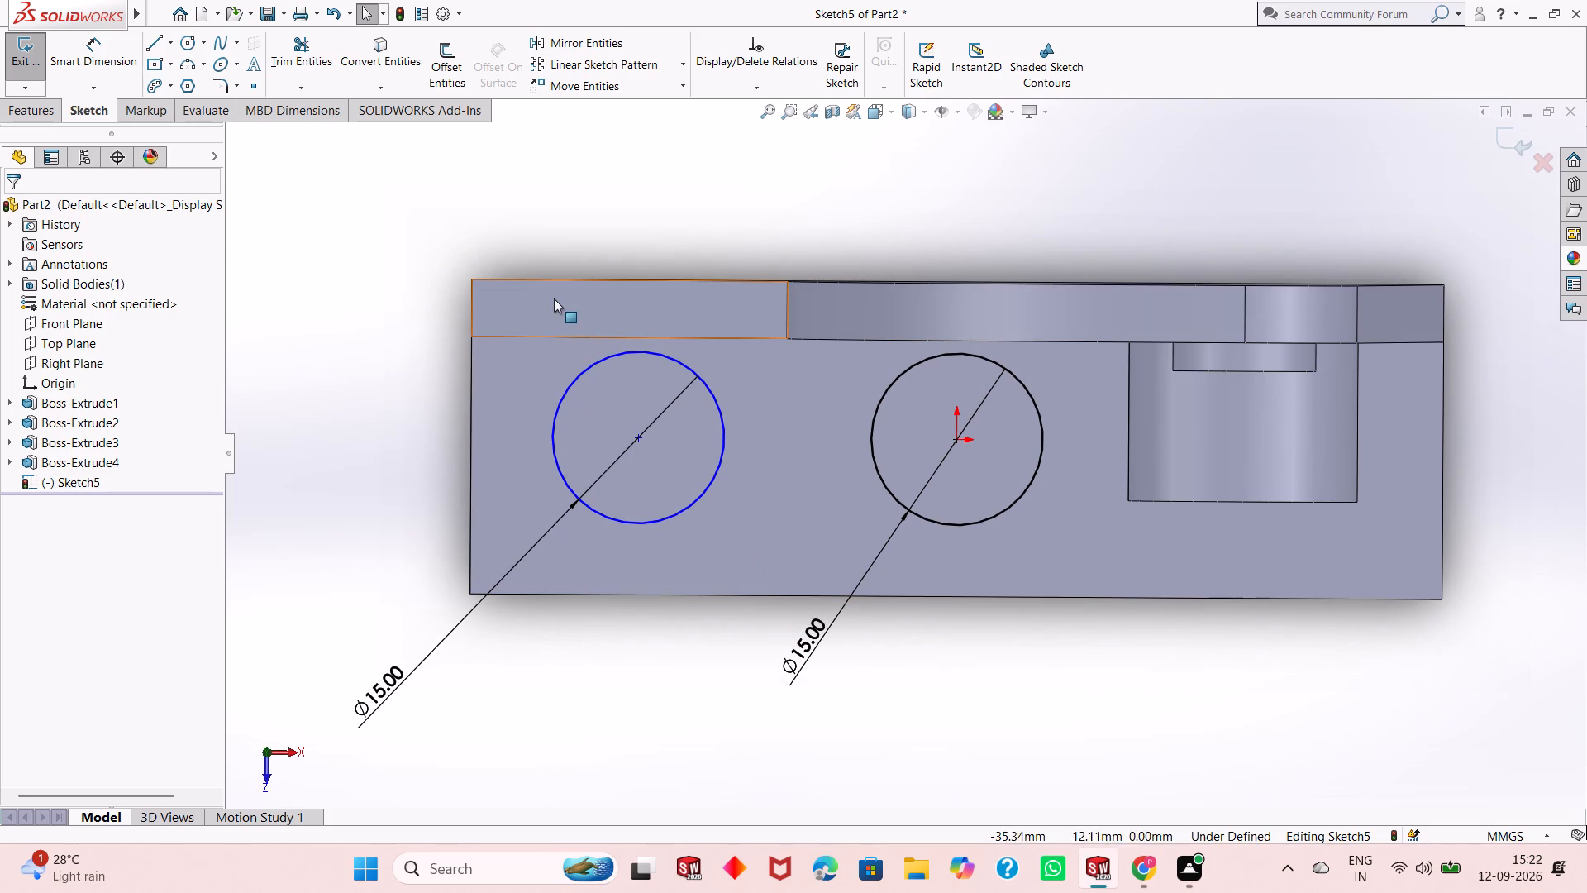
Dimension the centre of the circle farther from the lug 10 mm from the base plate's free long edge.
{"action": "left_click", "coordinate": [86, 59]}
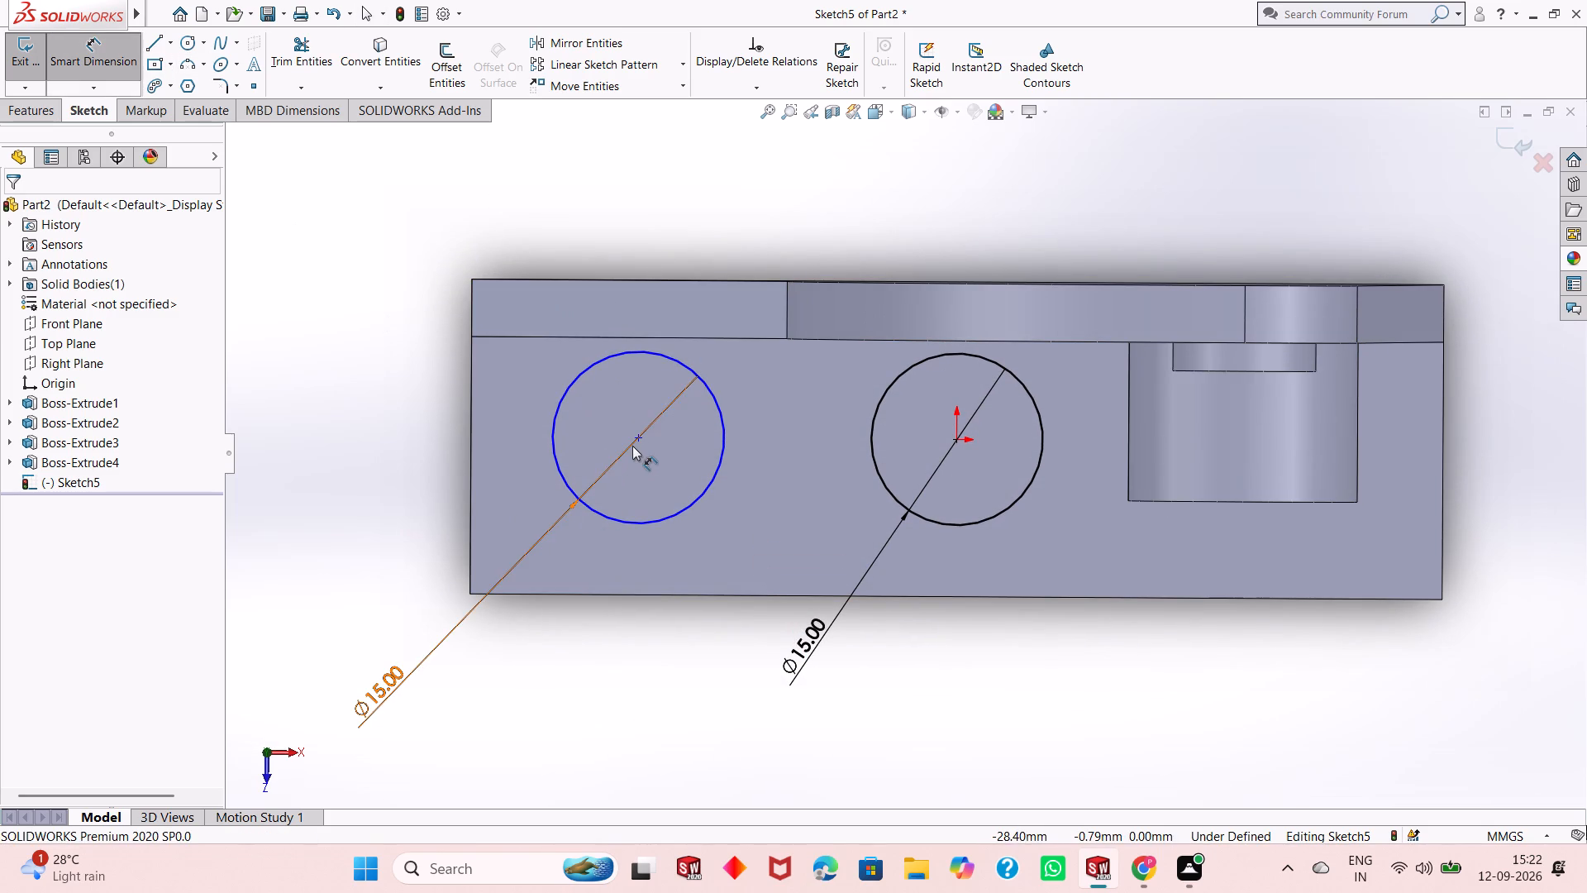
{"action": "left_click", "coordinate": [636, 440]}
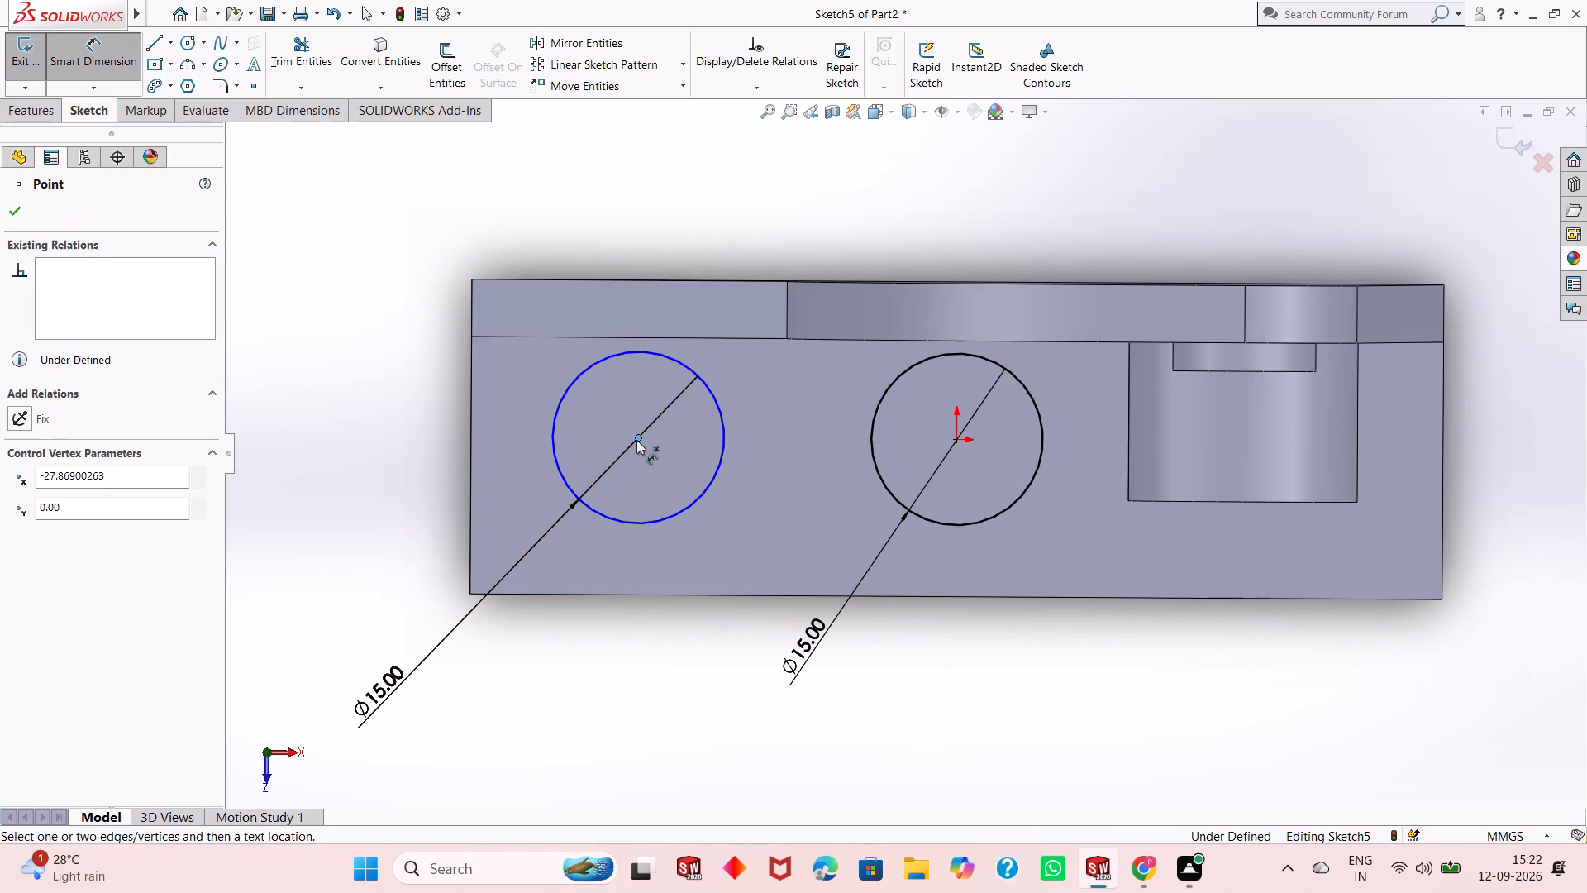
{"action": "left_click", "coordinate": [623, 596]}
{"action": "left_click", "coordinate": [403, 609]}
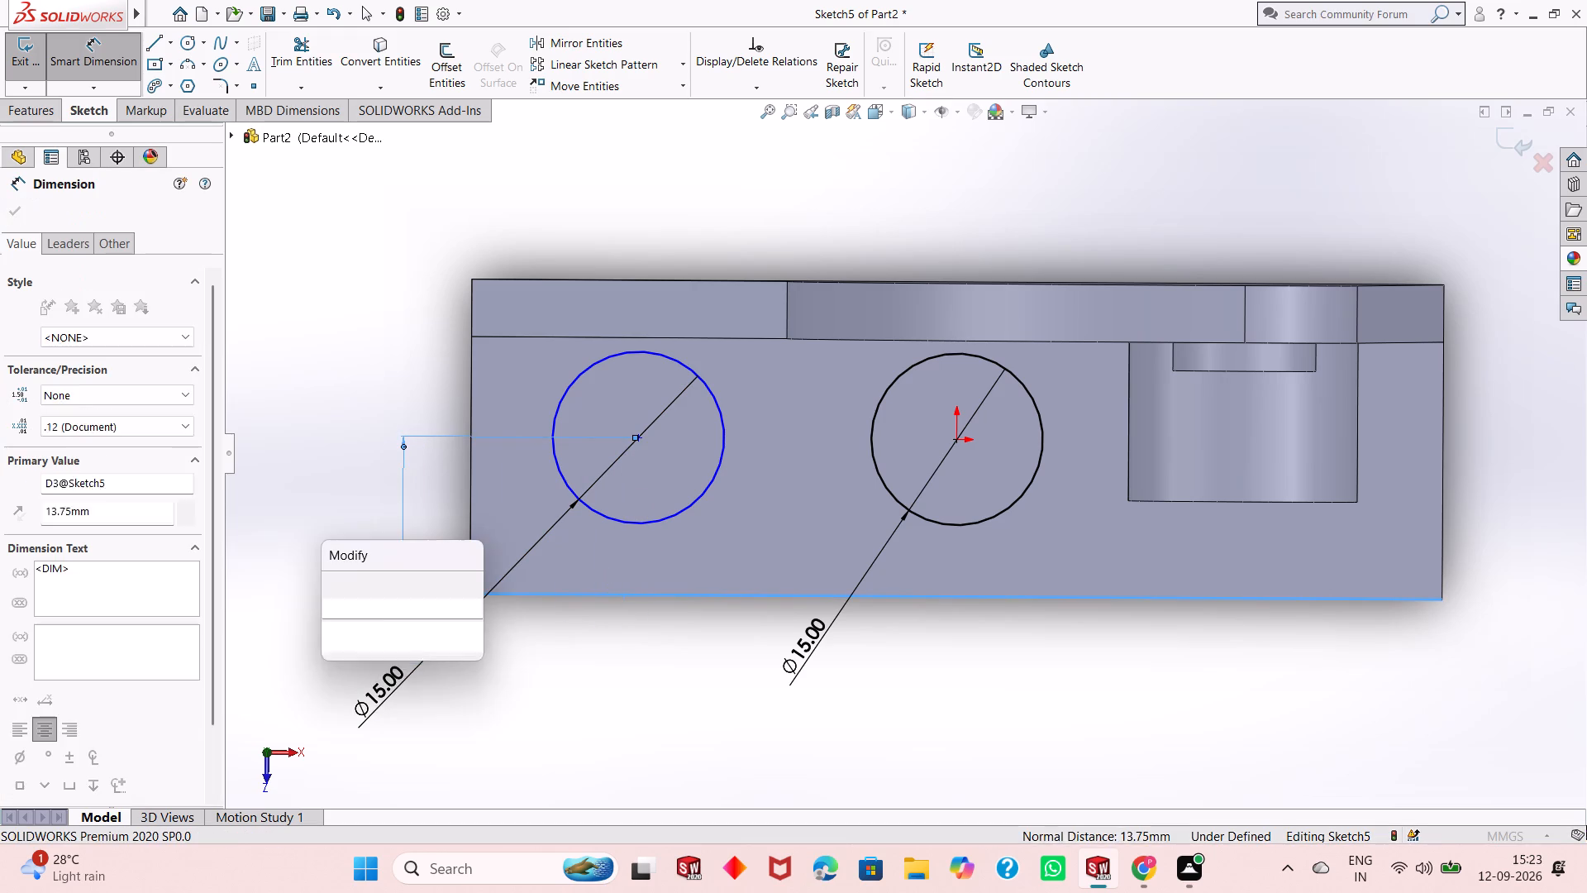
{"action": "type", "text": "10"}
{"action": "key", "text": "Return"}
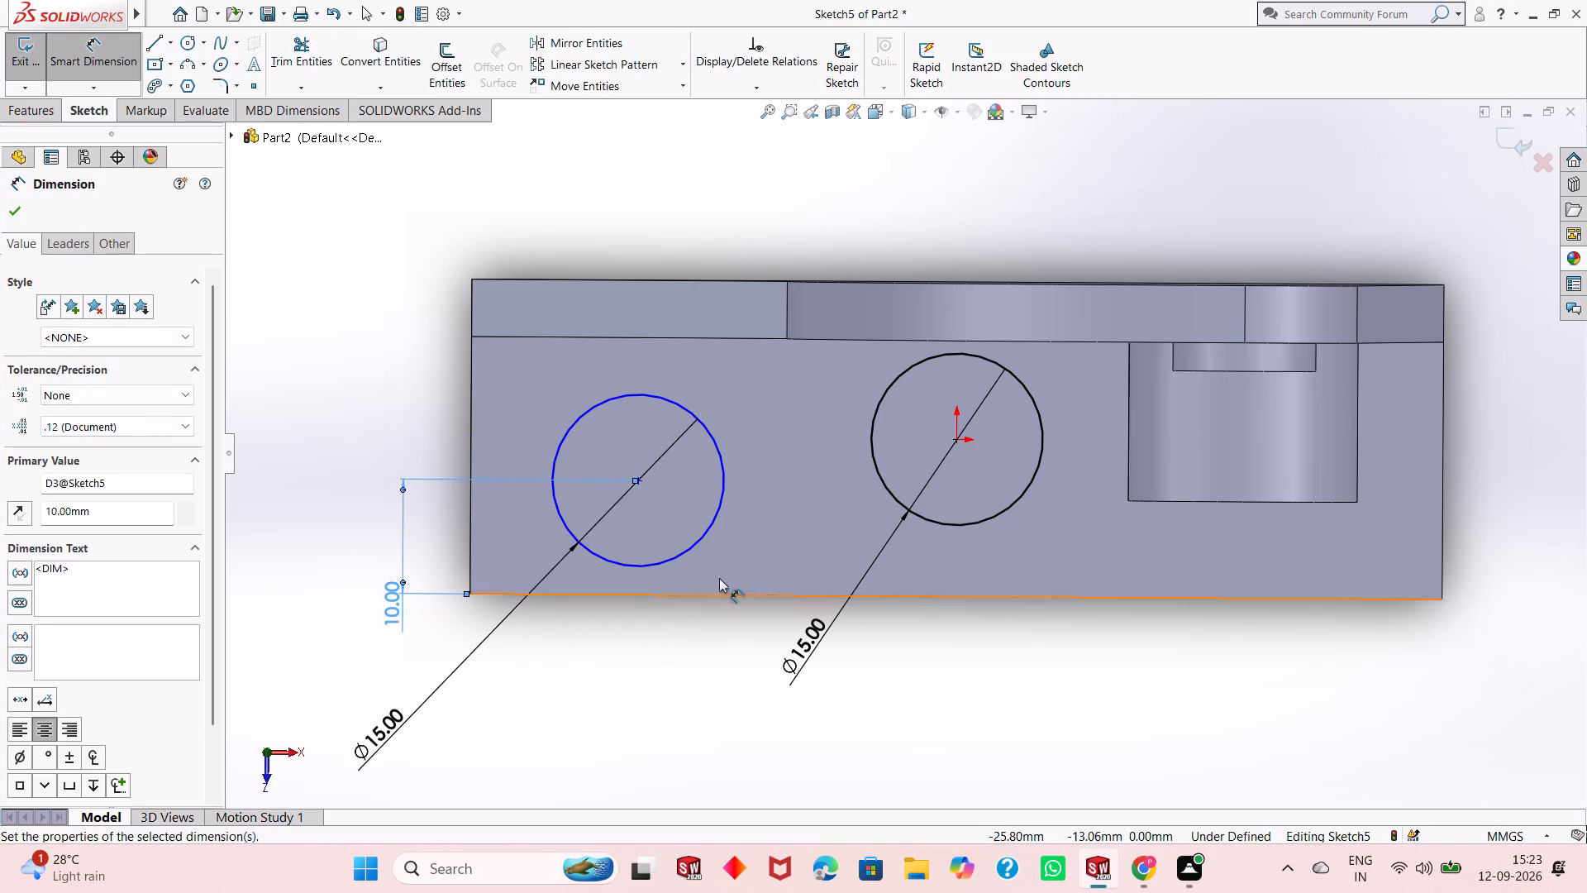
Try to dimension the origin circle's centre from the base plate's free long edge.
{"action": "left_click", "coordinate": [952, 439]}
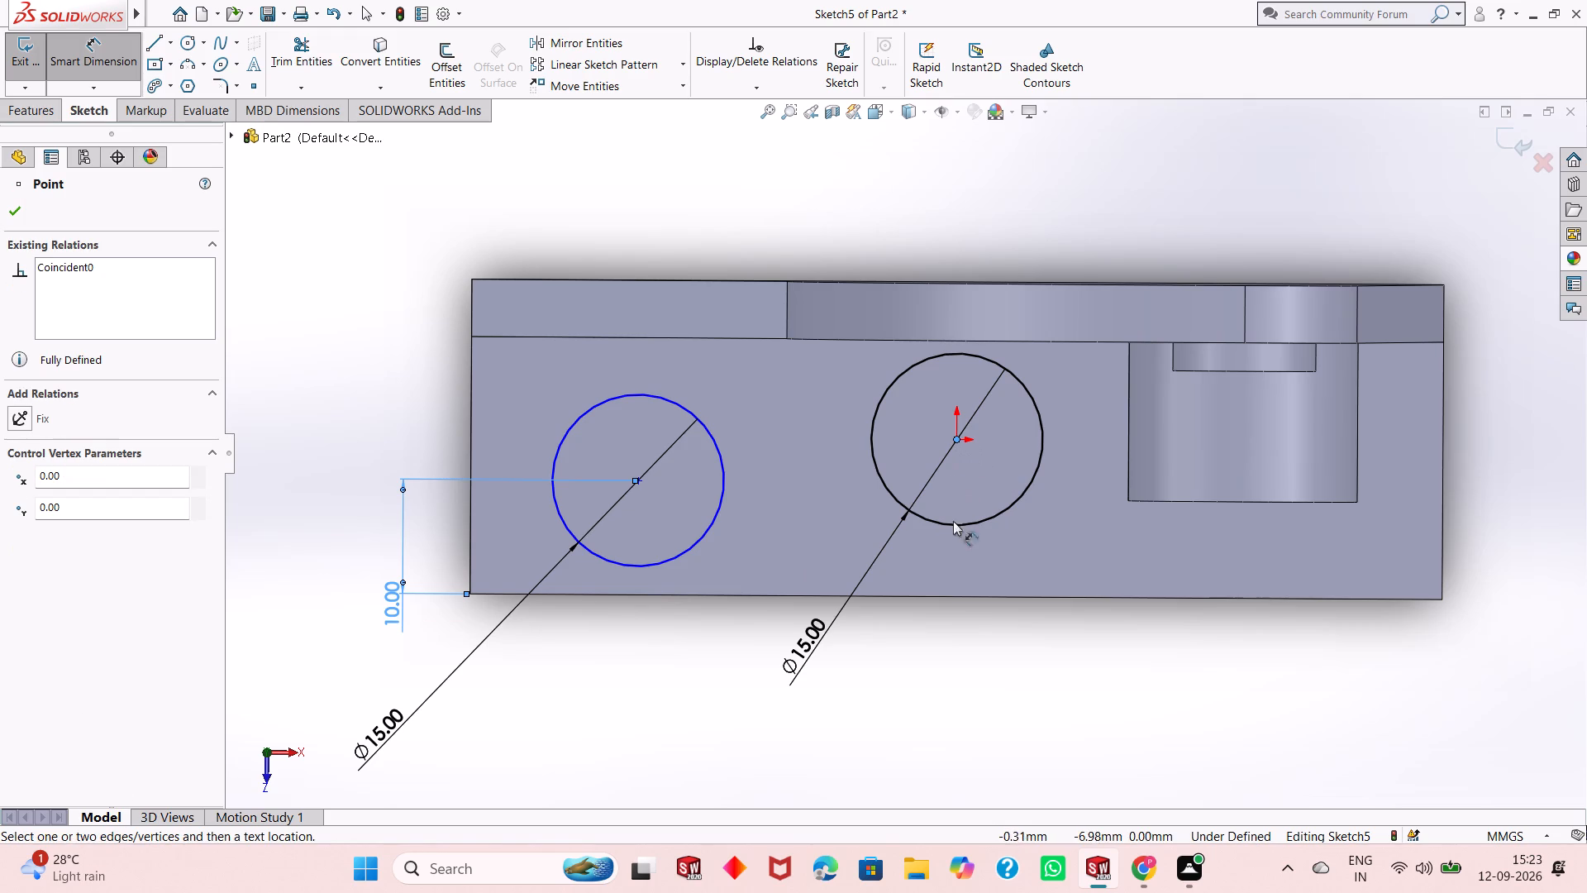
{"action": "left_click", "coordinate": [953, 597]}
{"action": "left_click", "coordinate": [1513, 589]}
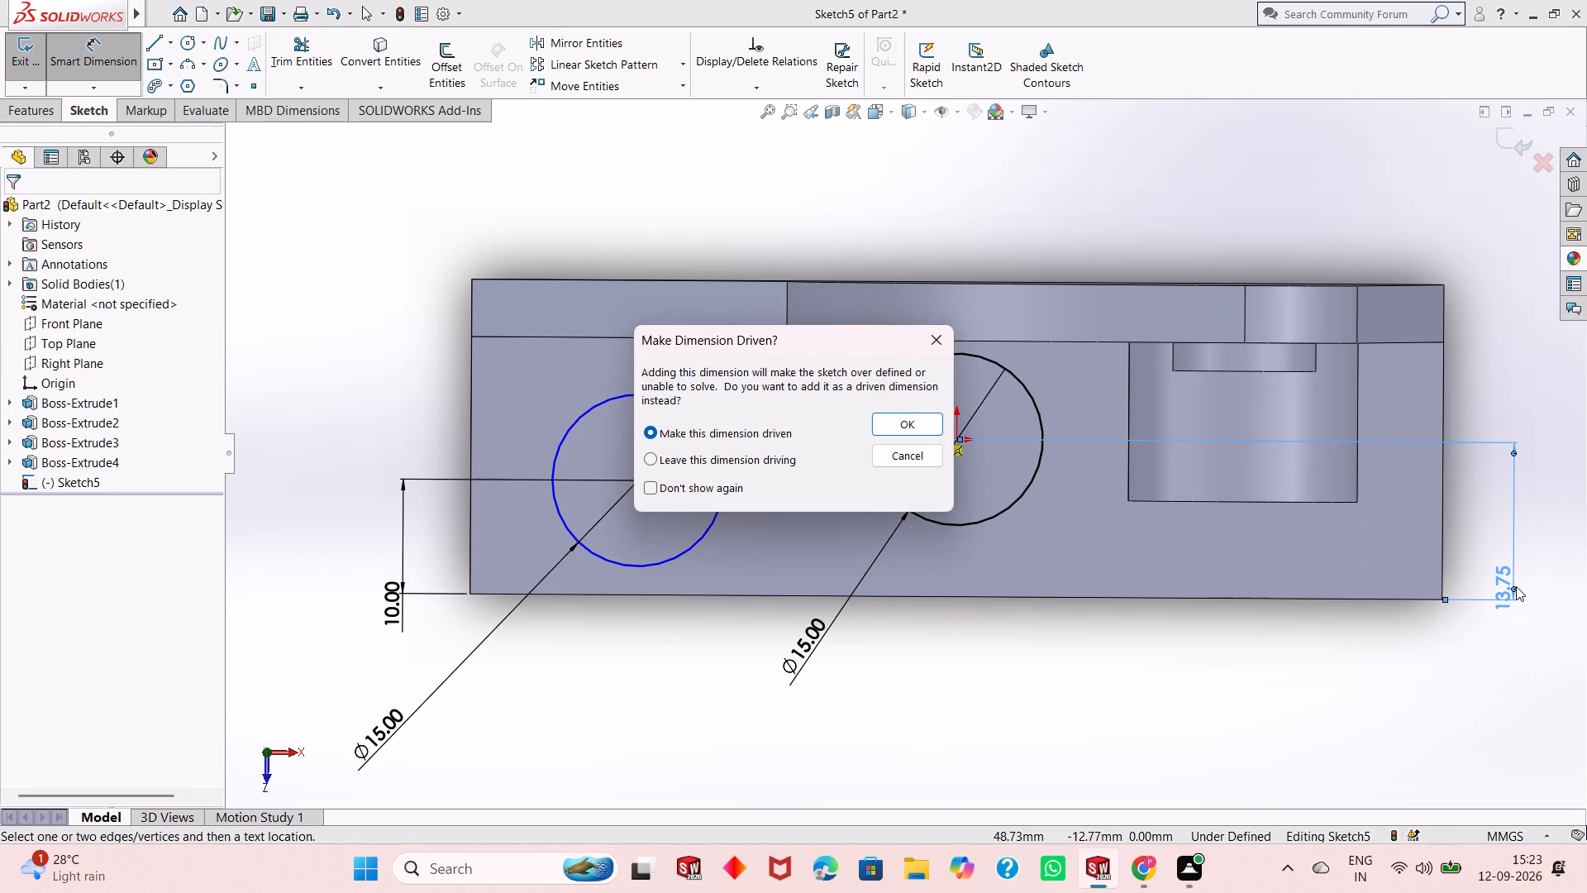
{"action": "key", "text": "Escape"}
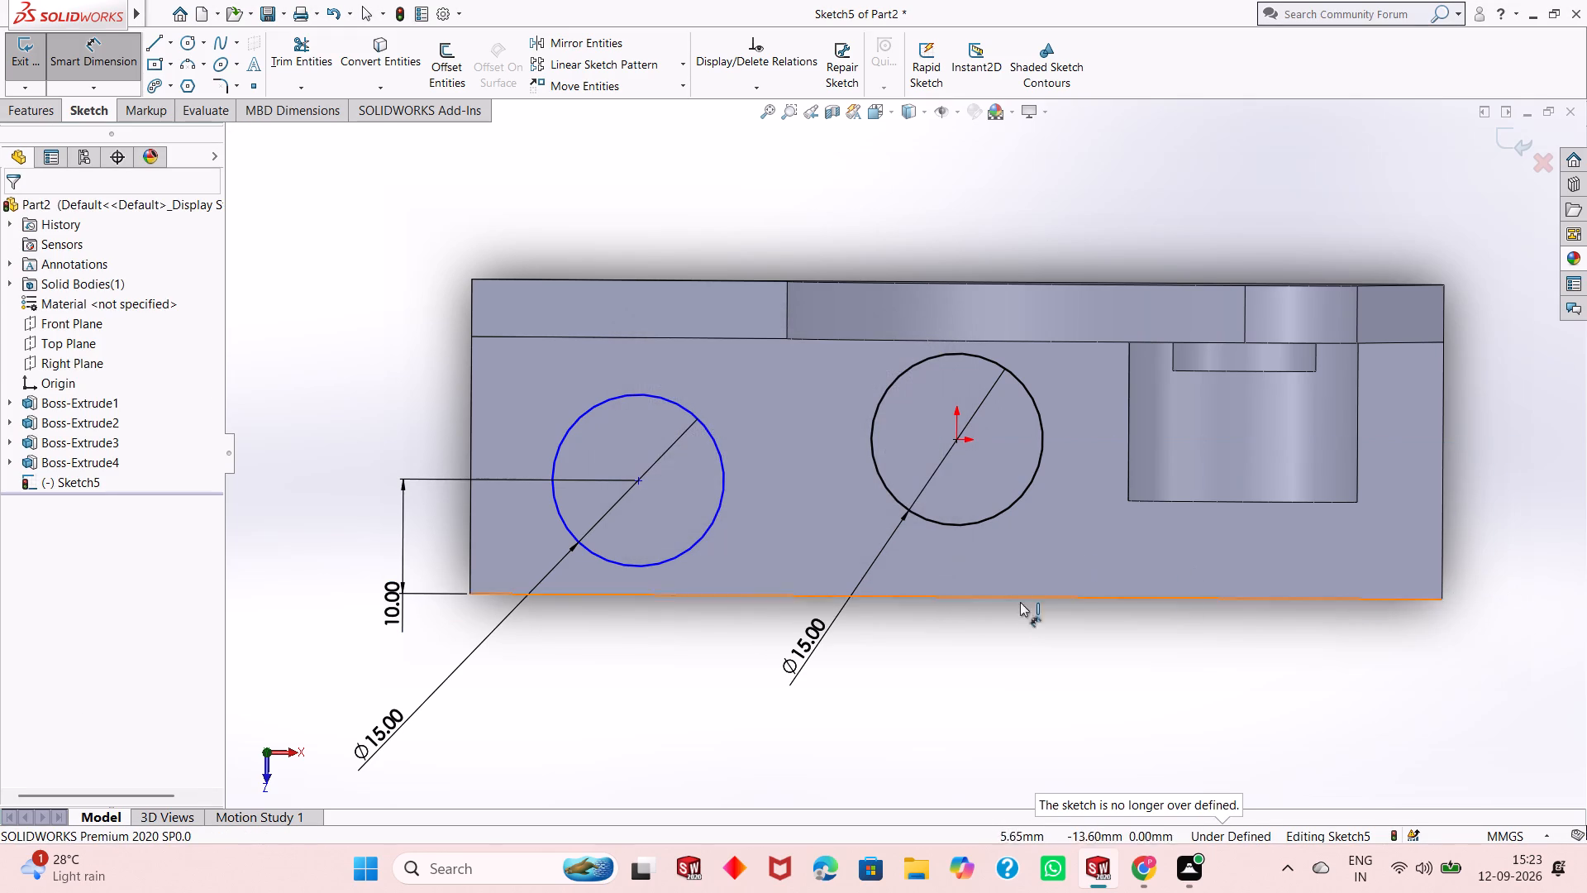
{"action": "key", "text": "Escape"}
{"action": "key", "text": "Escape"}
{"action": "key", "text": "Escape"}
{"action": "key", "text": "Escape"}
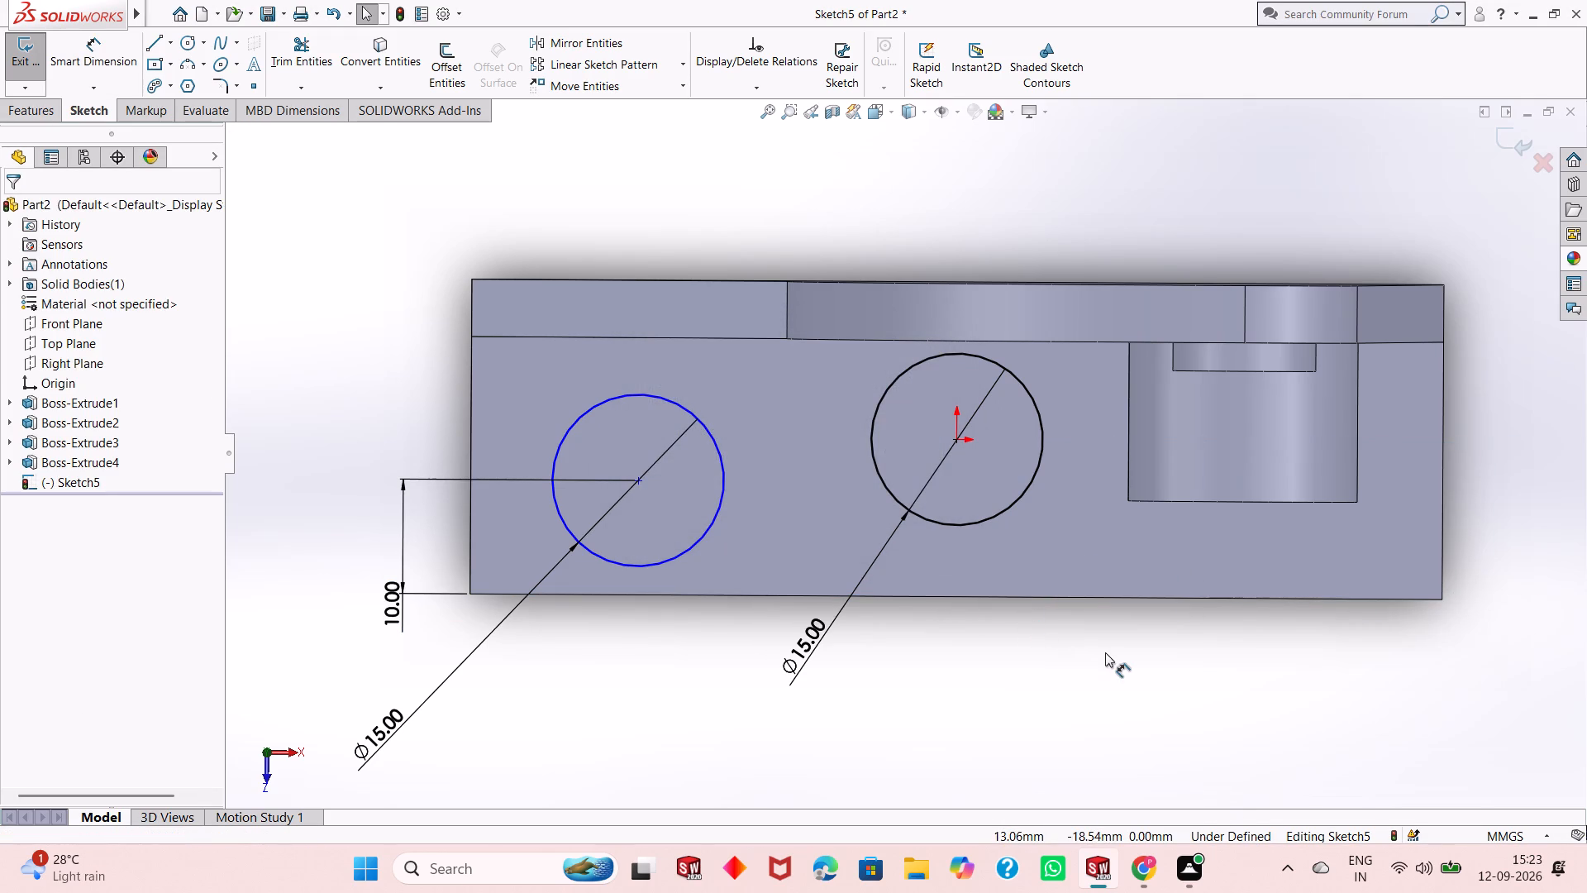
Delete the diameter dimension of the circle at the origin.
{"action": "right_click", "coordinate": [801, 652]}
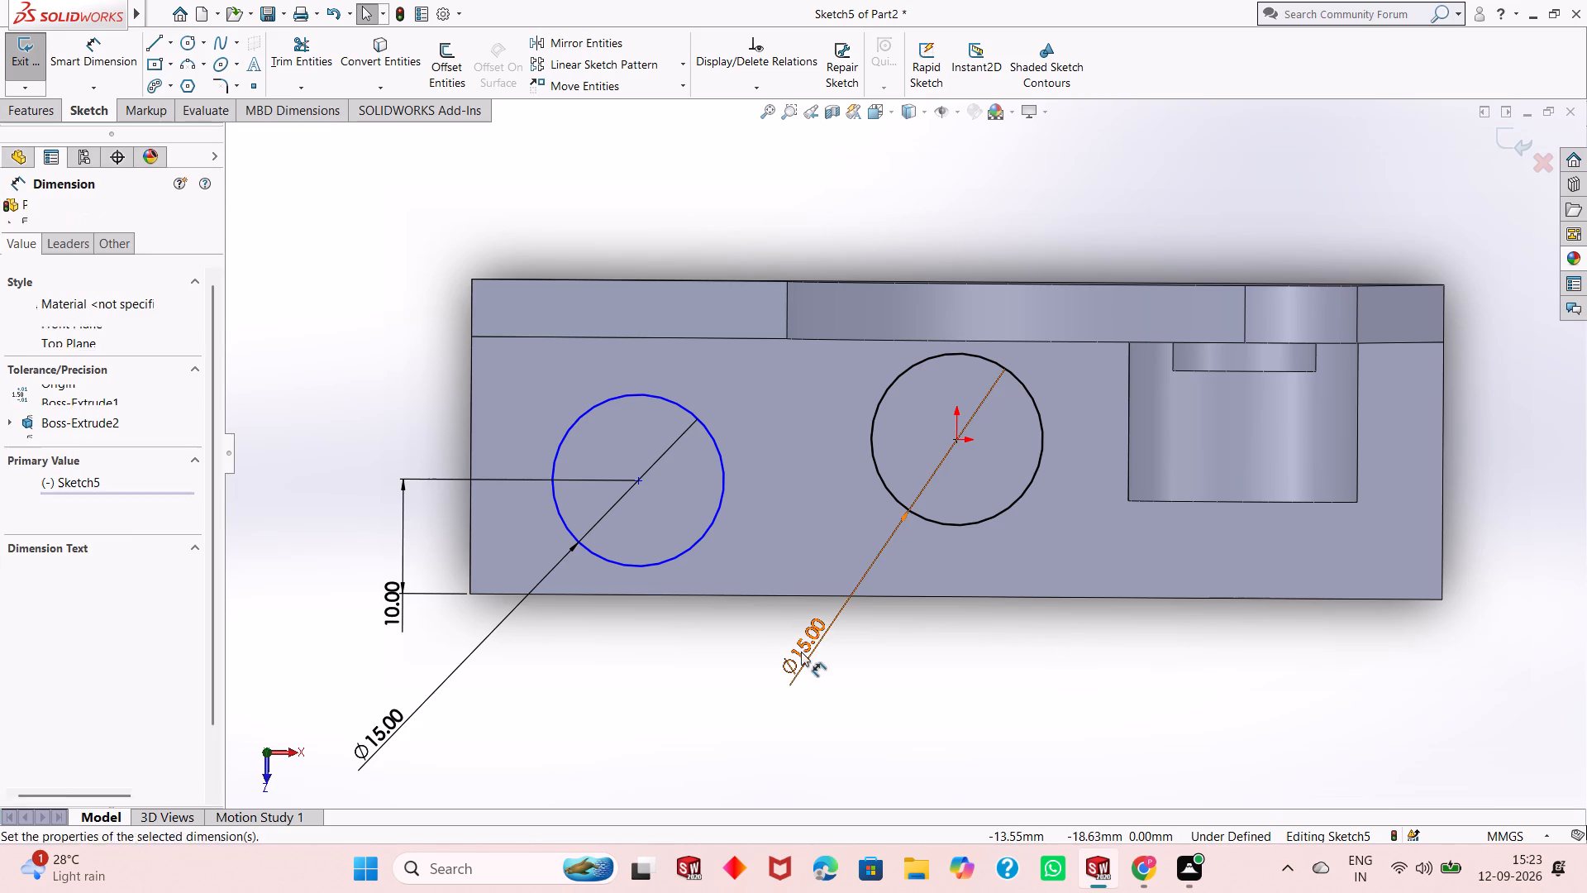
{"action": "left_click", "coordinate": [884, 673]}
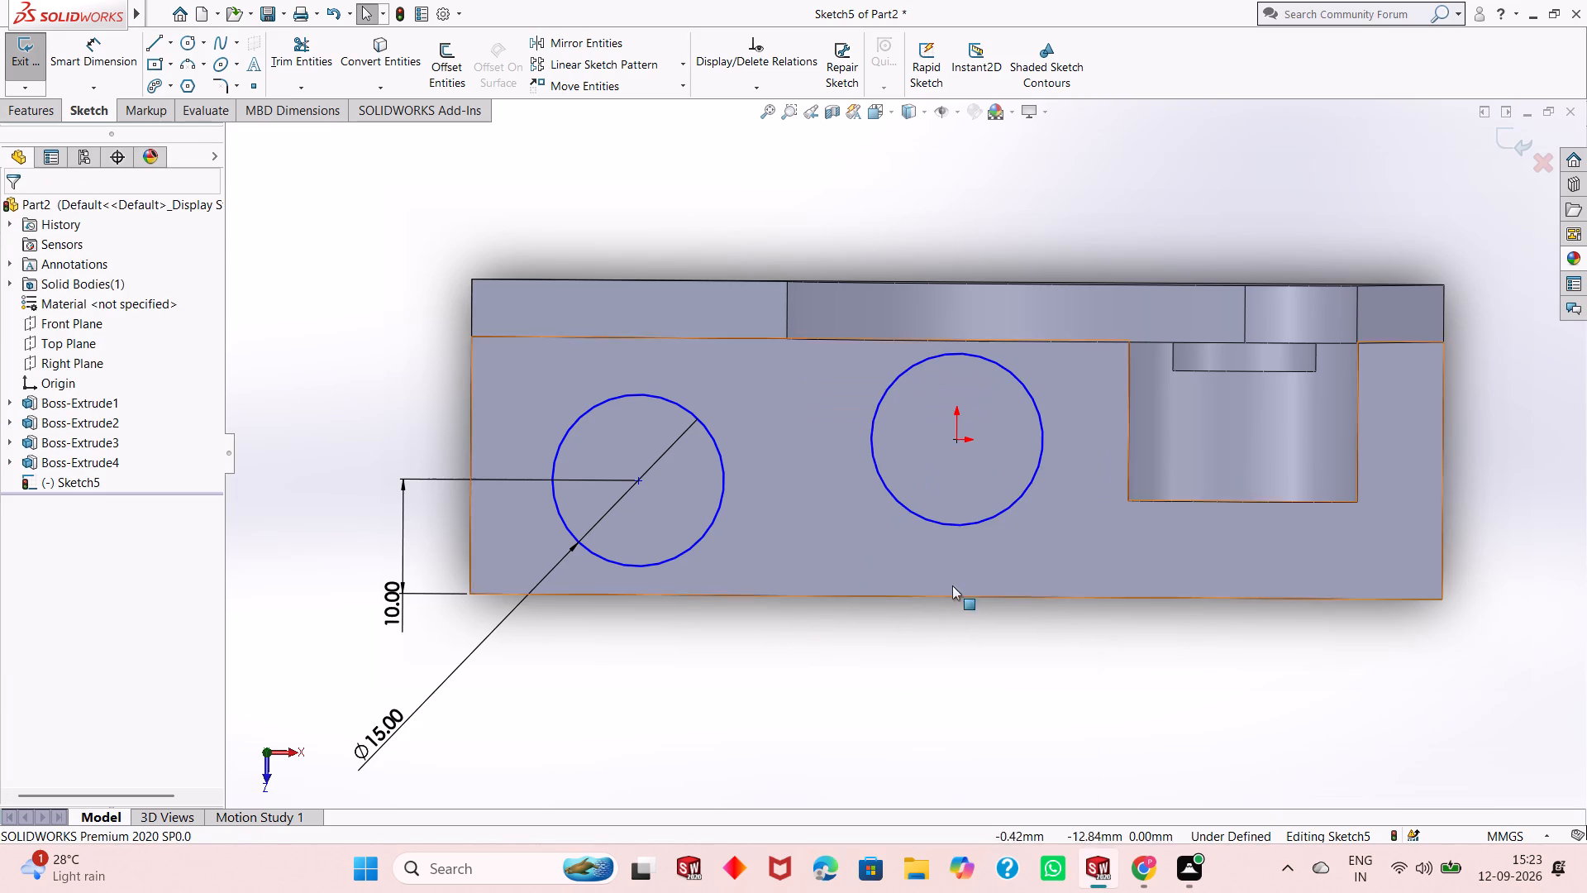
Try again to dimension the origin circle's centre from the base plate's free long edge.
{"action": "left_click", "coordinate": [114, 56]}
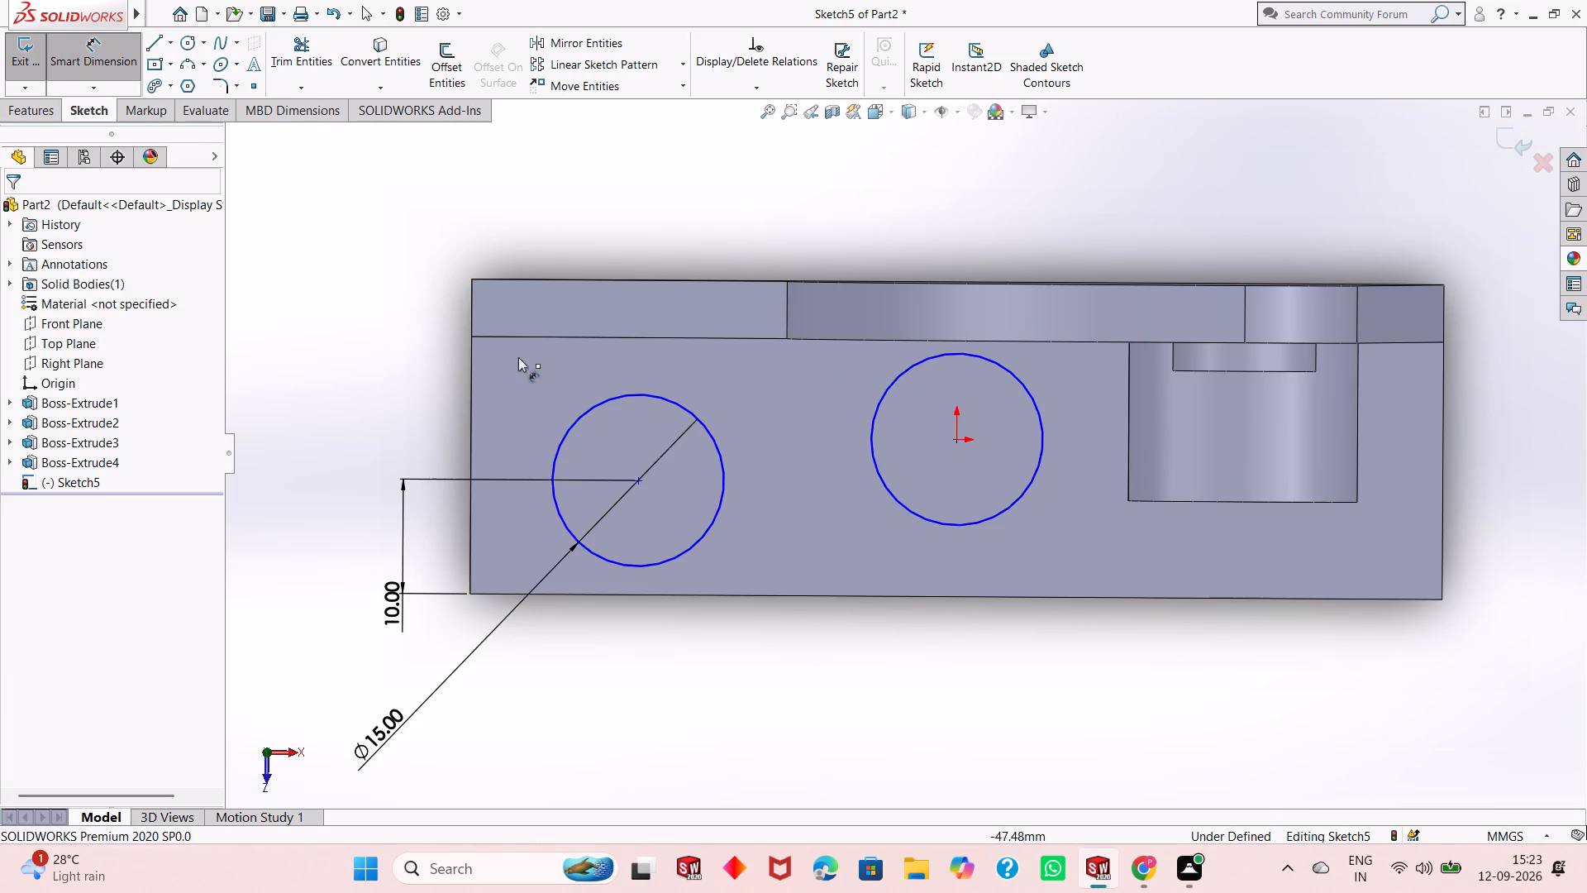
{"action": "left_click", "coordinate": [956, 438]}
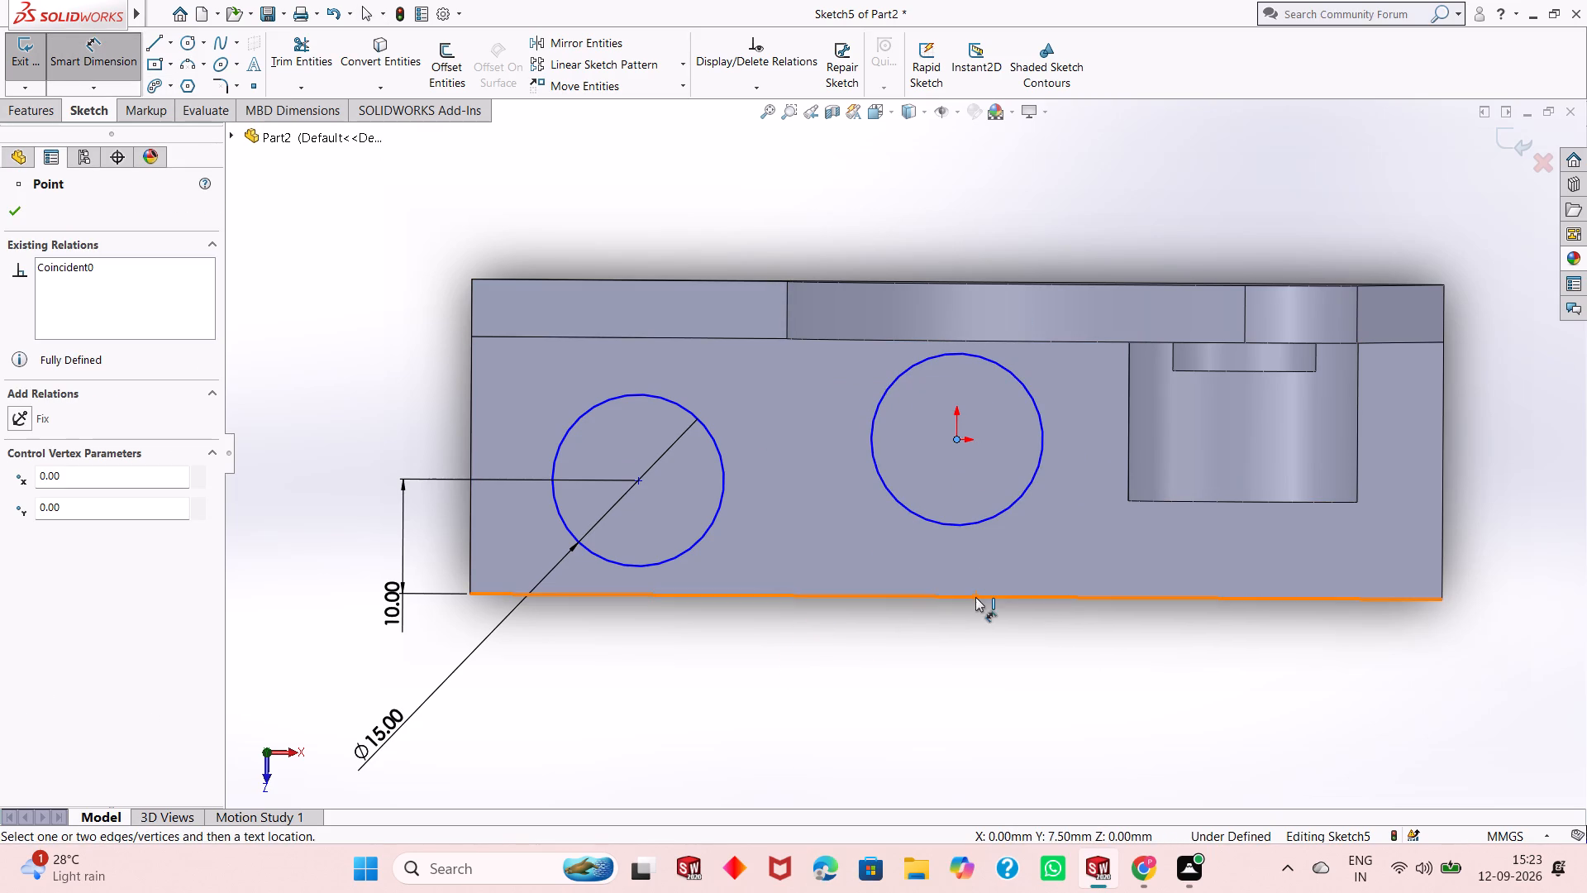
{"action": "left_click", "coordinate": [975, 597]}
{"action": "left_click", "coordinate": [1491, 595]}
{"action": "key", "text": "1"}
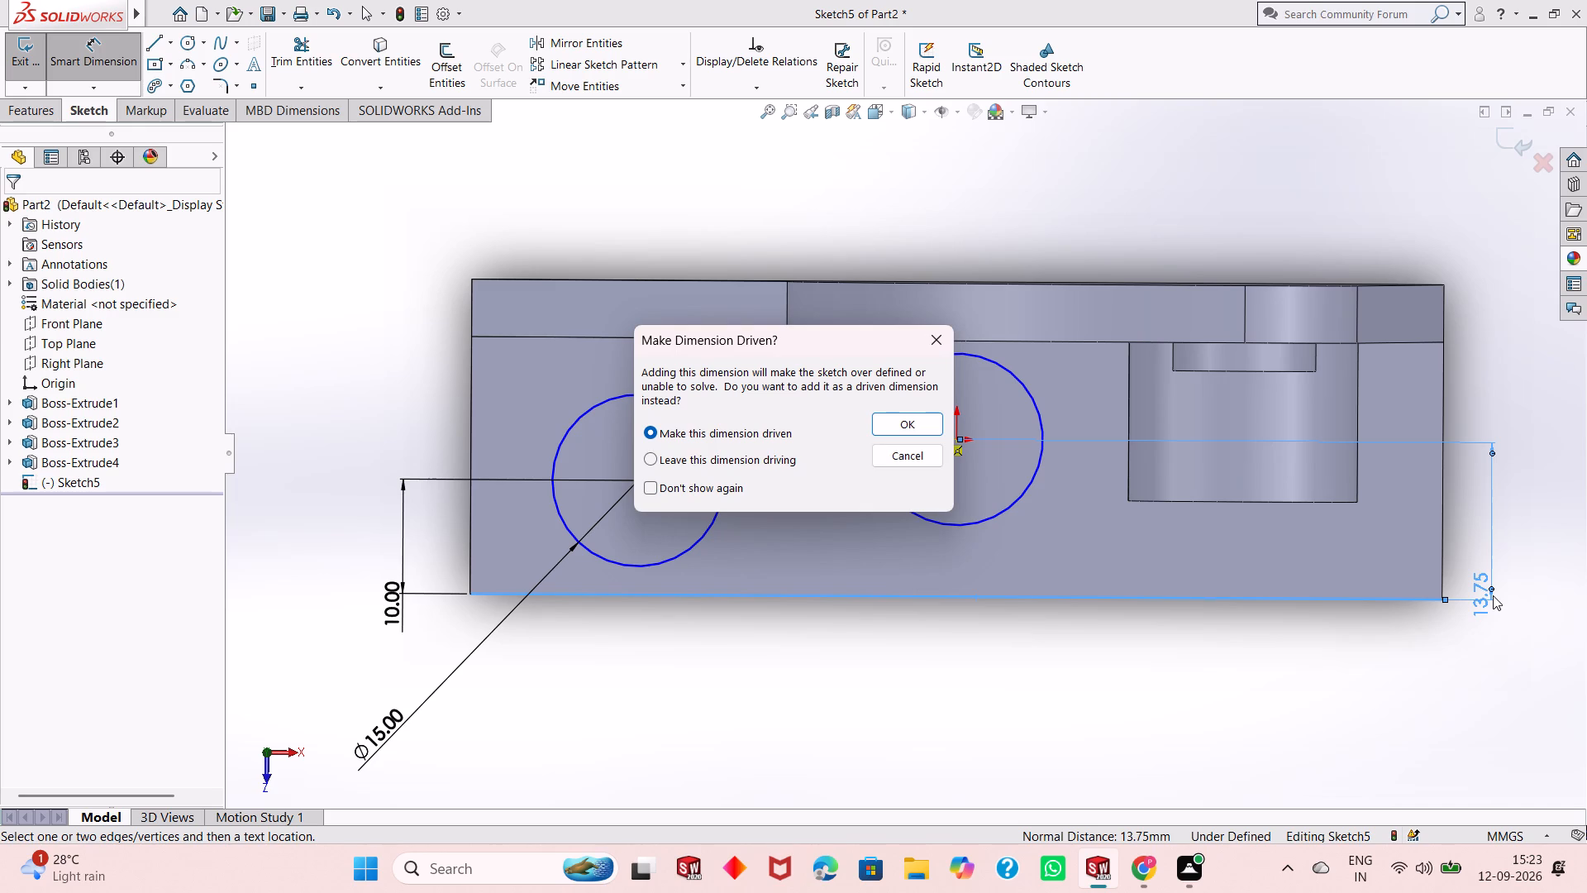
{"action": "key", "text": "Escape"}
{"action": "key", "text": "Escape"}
Undo the edits in the base plate sketch until both circles and all their dimensions are removed.
{"action": "key", "text": "ctrl+z"}
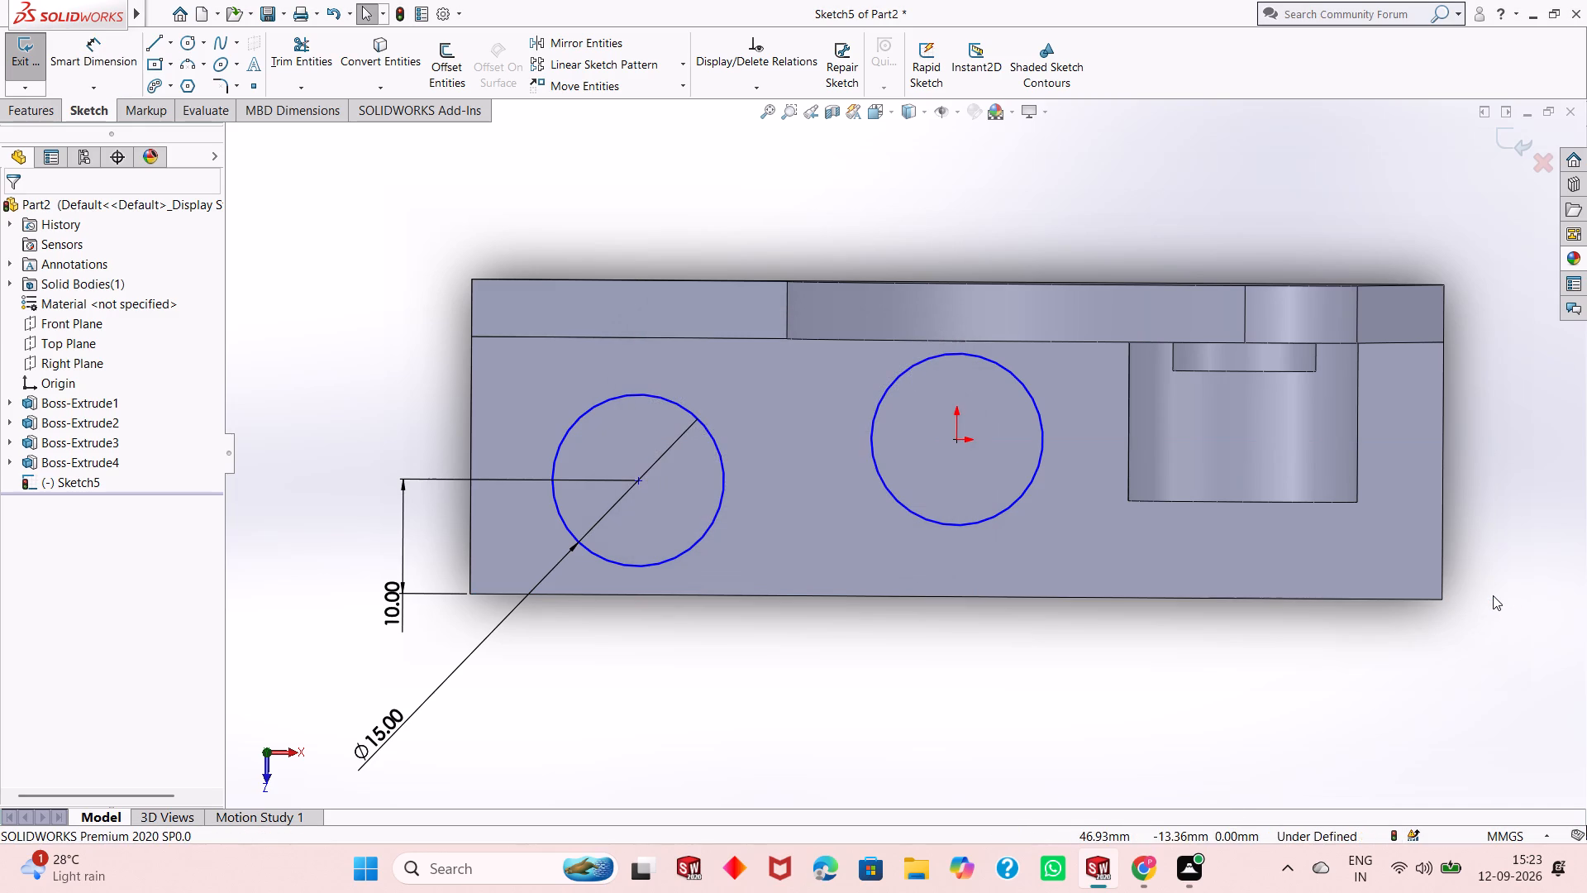
{"action": "key", "text": "ctrl+z"}
{"action": "key", "text": "ctrl+z"}
{"action": "key", "text": "ctrl+z"}
{"action": "key", "text": "ctrl+z"}
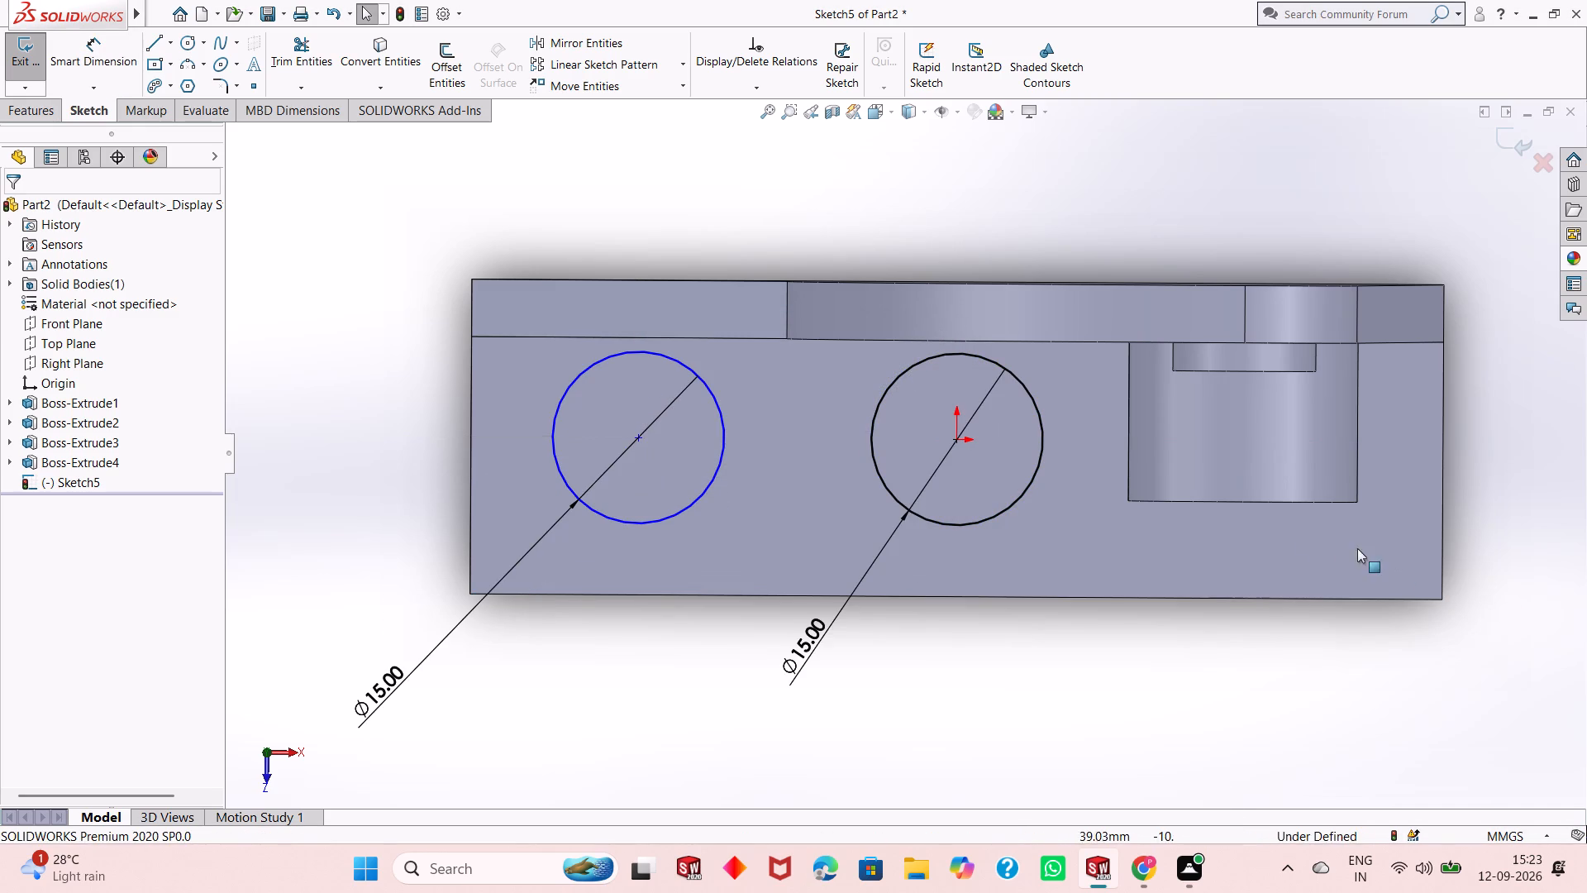
{"action": "key", "text": "ctrl+z"}
{"action": "key", "text": "ctrl+z"}
{"action": "key", "text": "ctrl+z"}
{"action": "key", "text": "ctrl+z"}
{"action": "key", "text": "ctrl+z"}
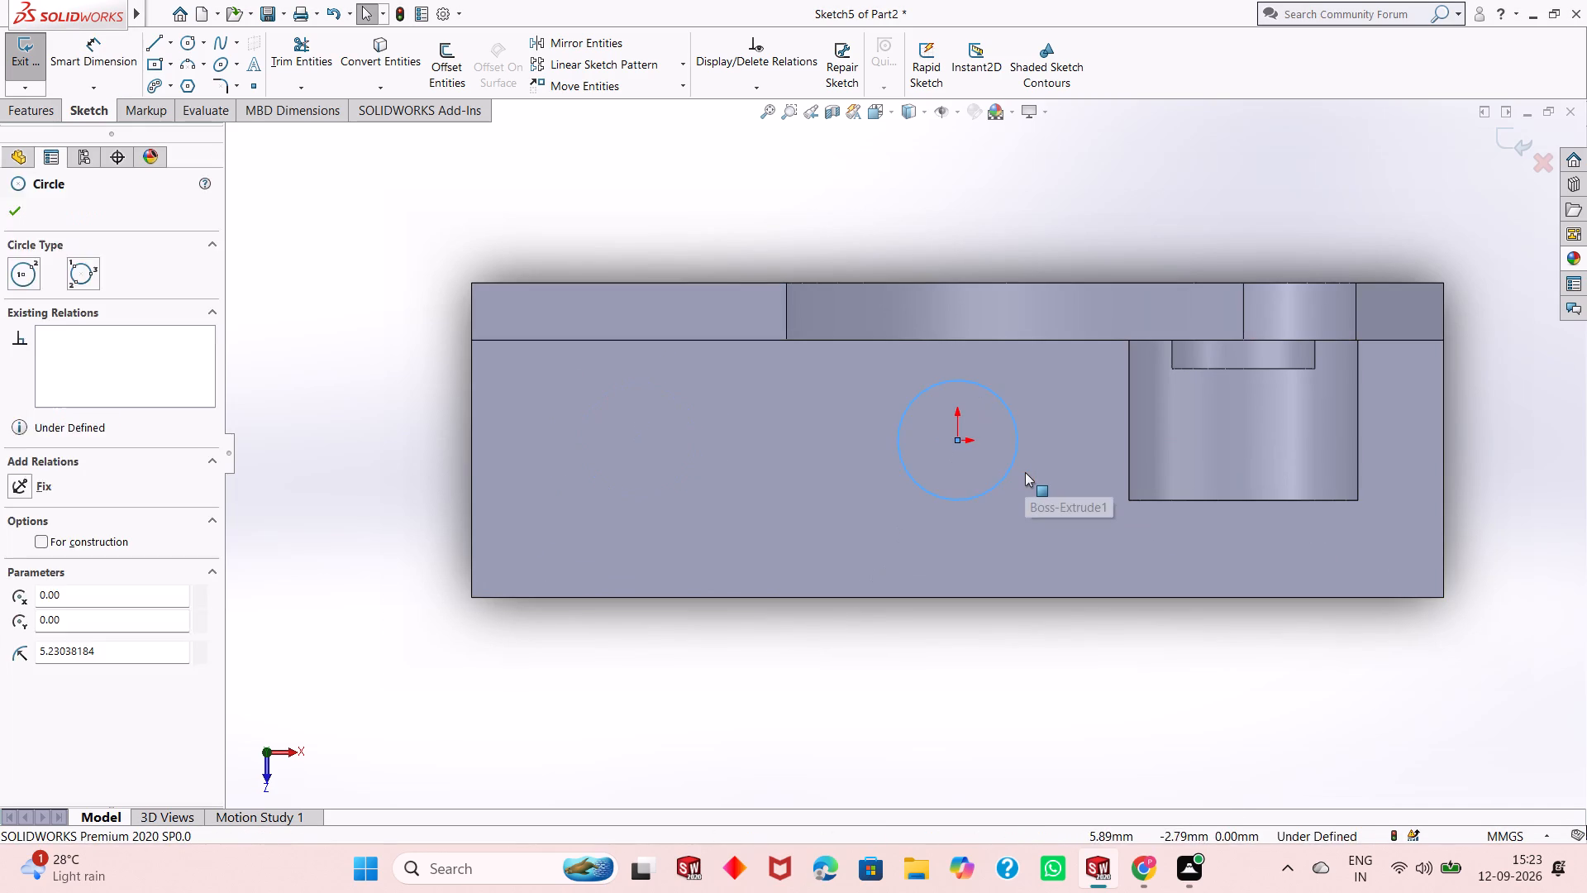
{"action": "key", "text": "ctrl+z"}
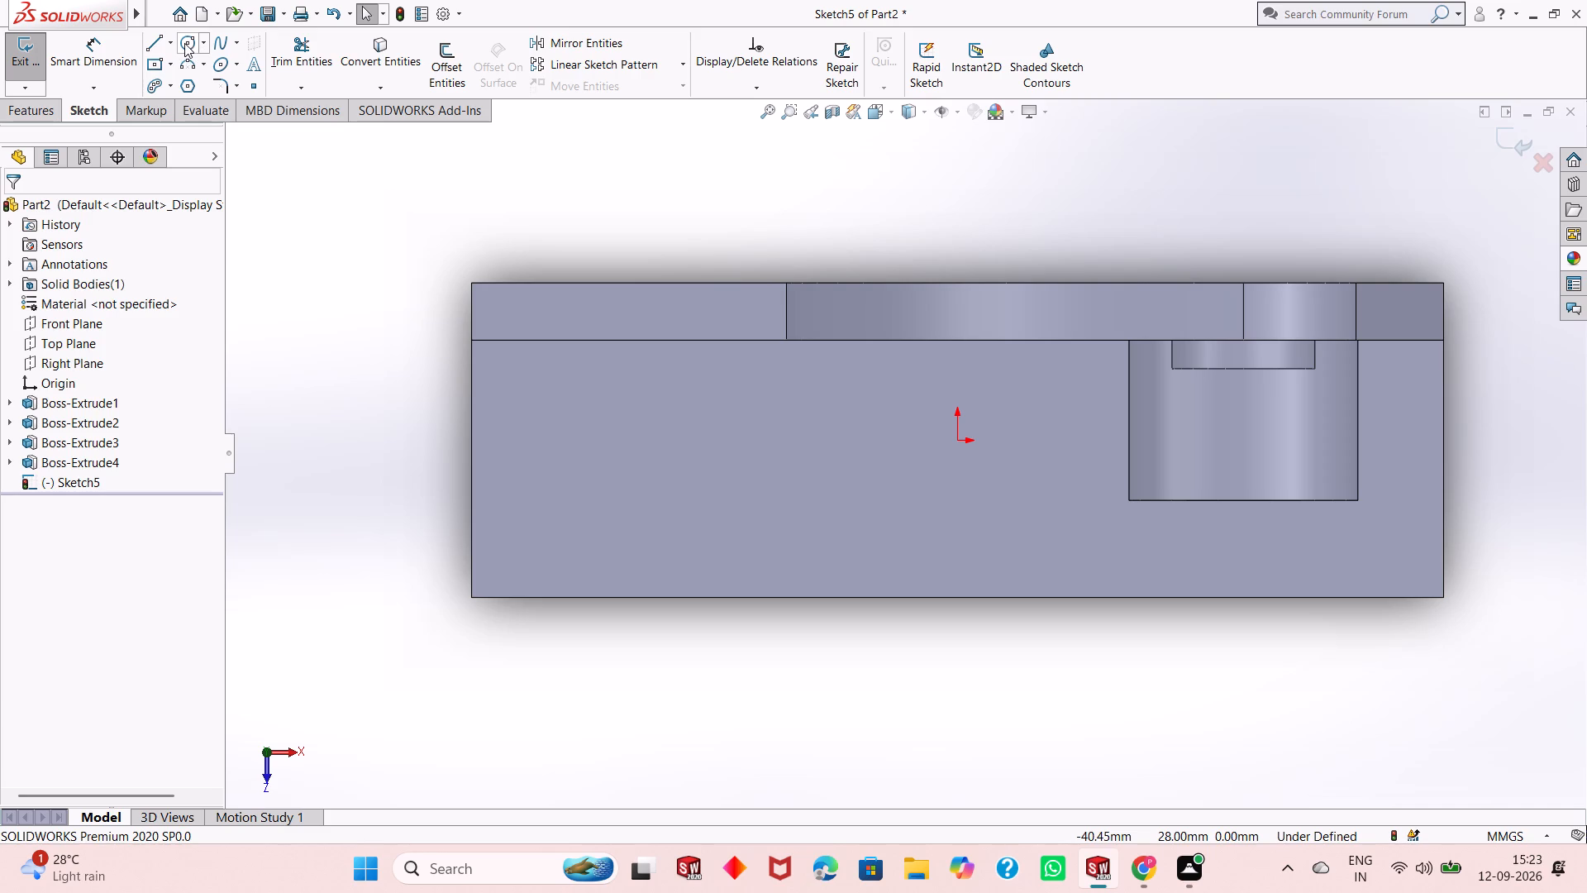
Sketch a circle about 14.4 mm in diameter, centred about 4.9 mm from the origin straight toward the plate's free long edge.
{"action": "left_click", "coordinate": [184, 43]}
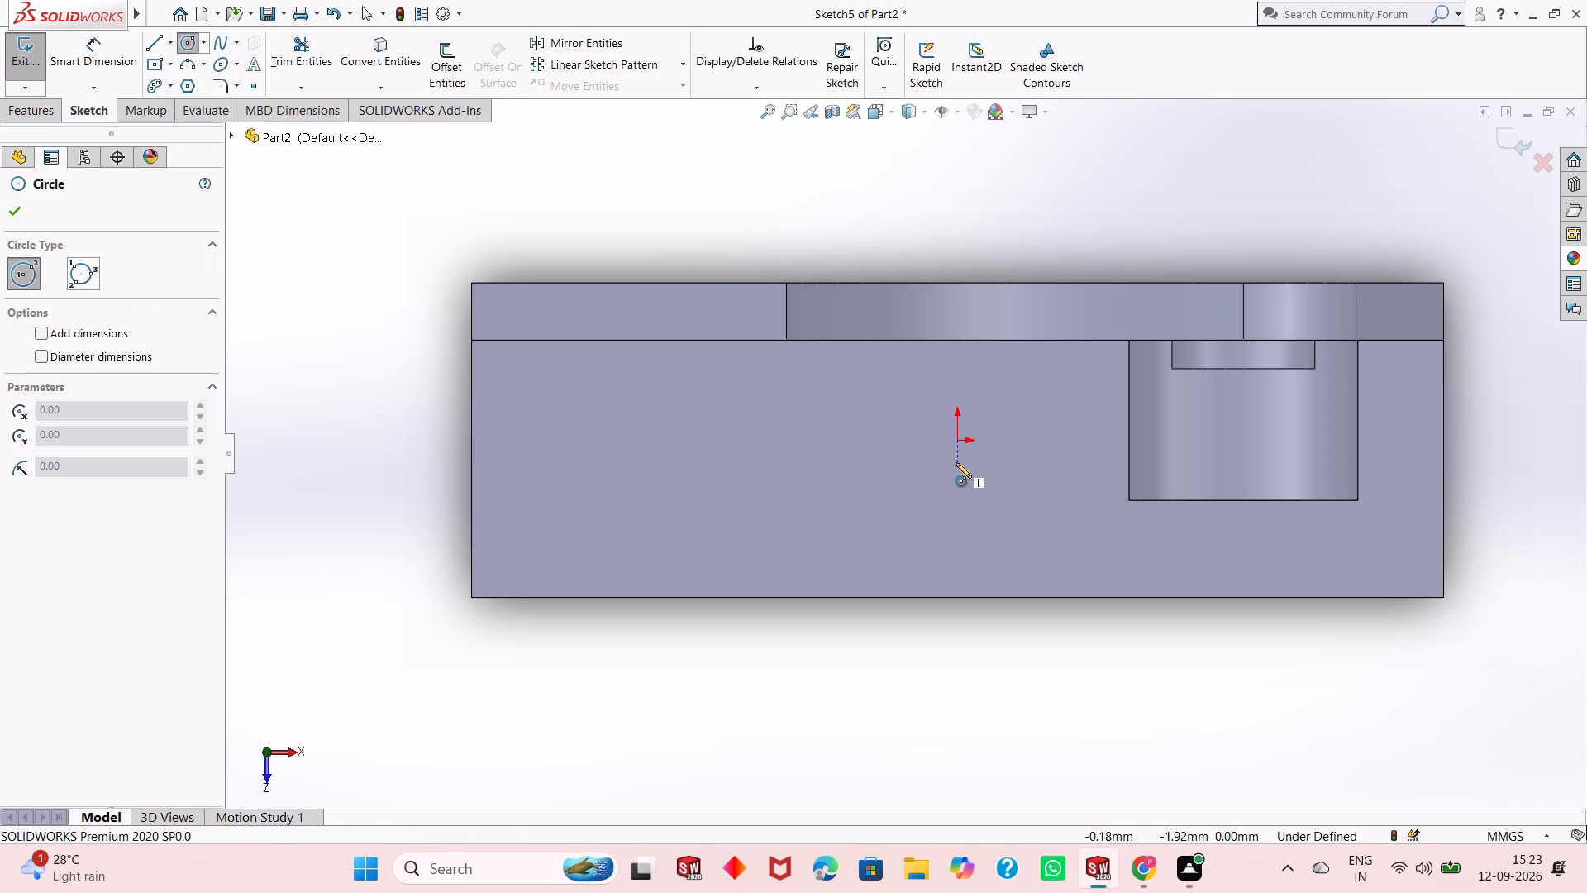
{"action": "left_click", "coordinate": [957, 496]}
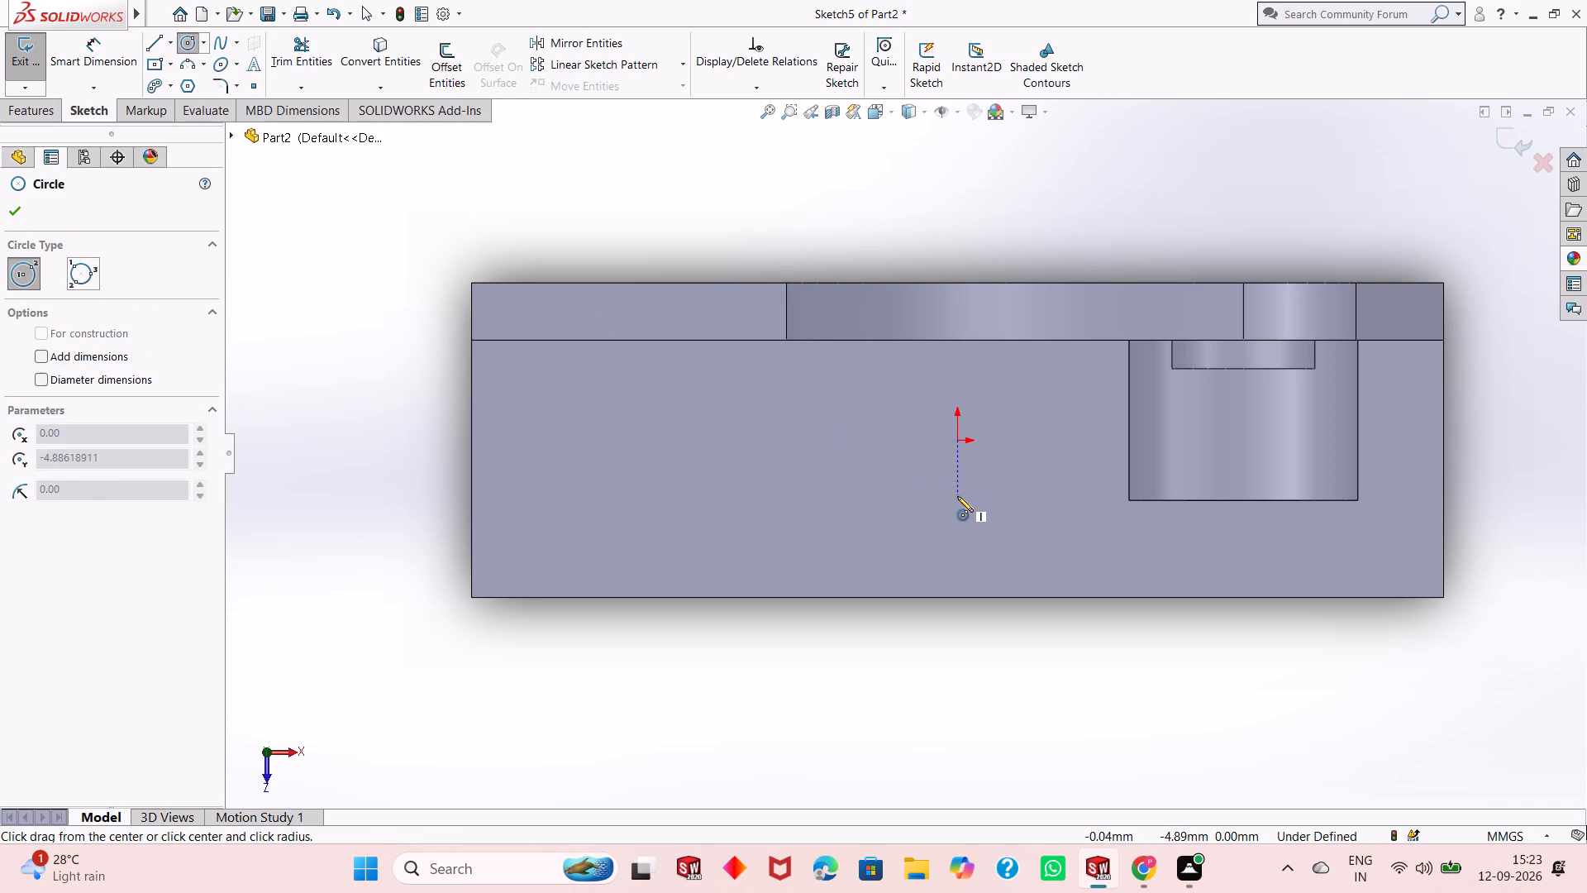
{"action": "left_click", "coordinate": [1036, 470]}
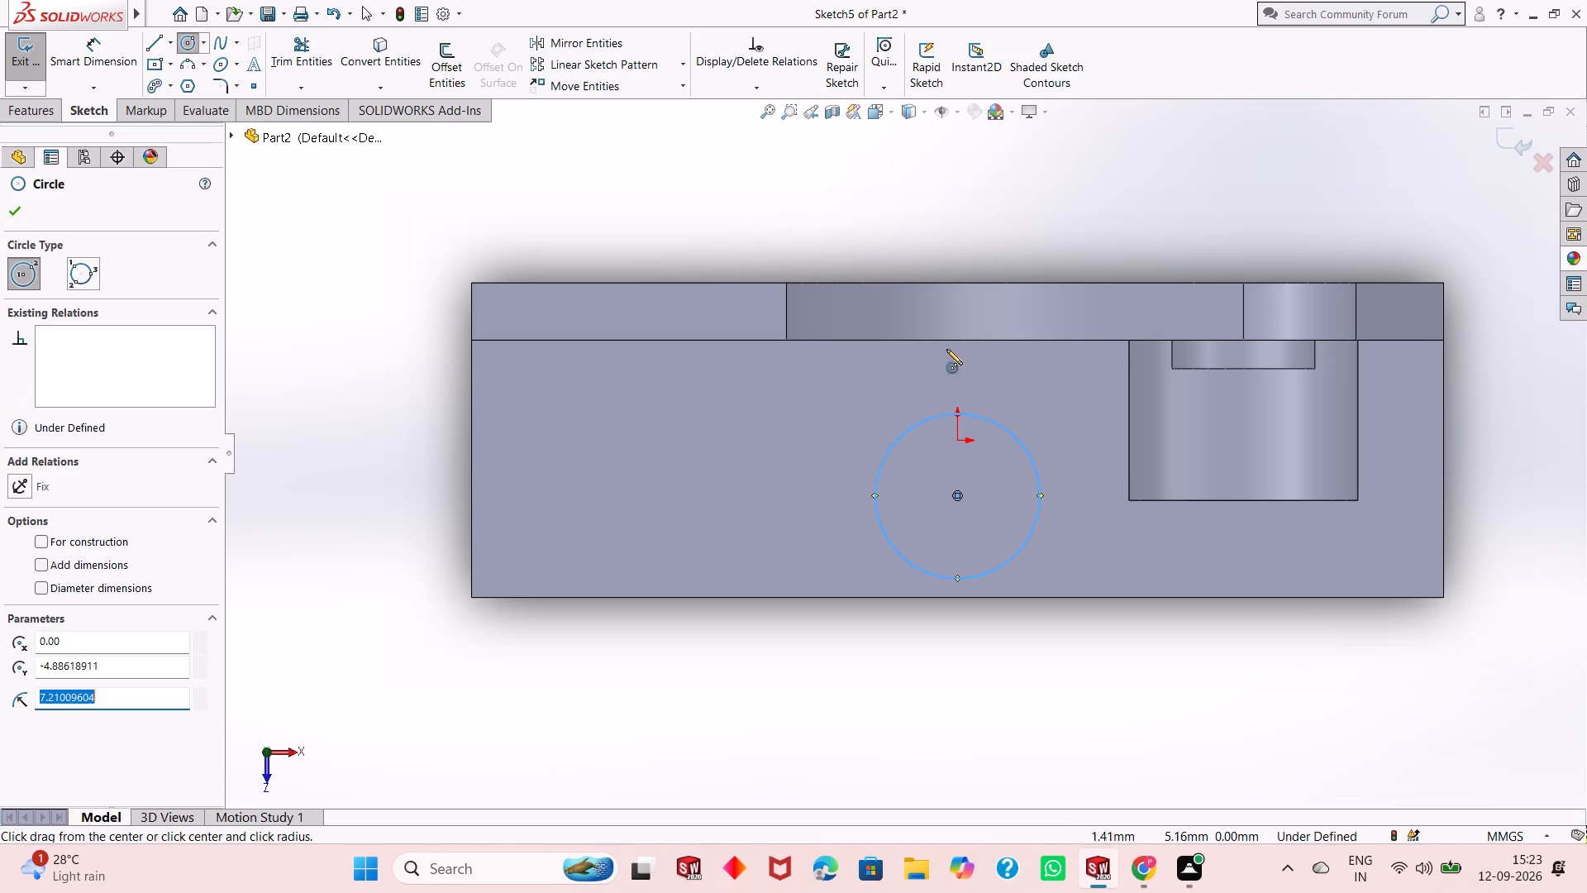
{"action": "key", "text": "Escape"}
{"action": "key", "text": "Escape"}
Dimension the new circle on the base plate to a diameter of 15 mm.
{"action": "left_click", "coordinate": [102, 54]}
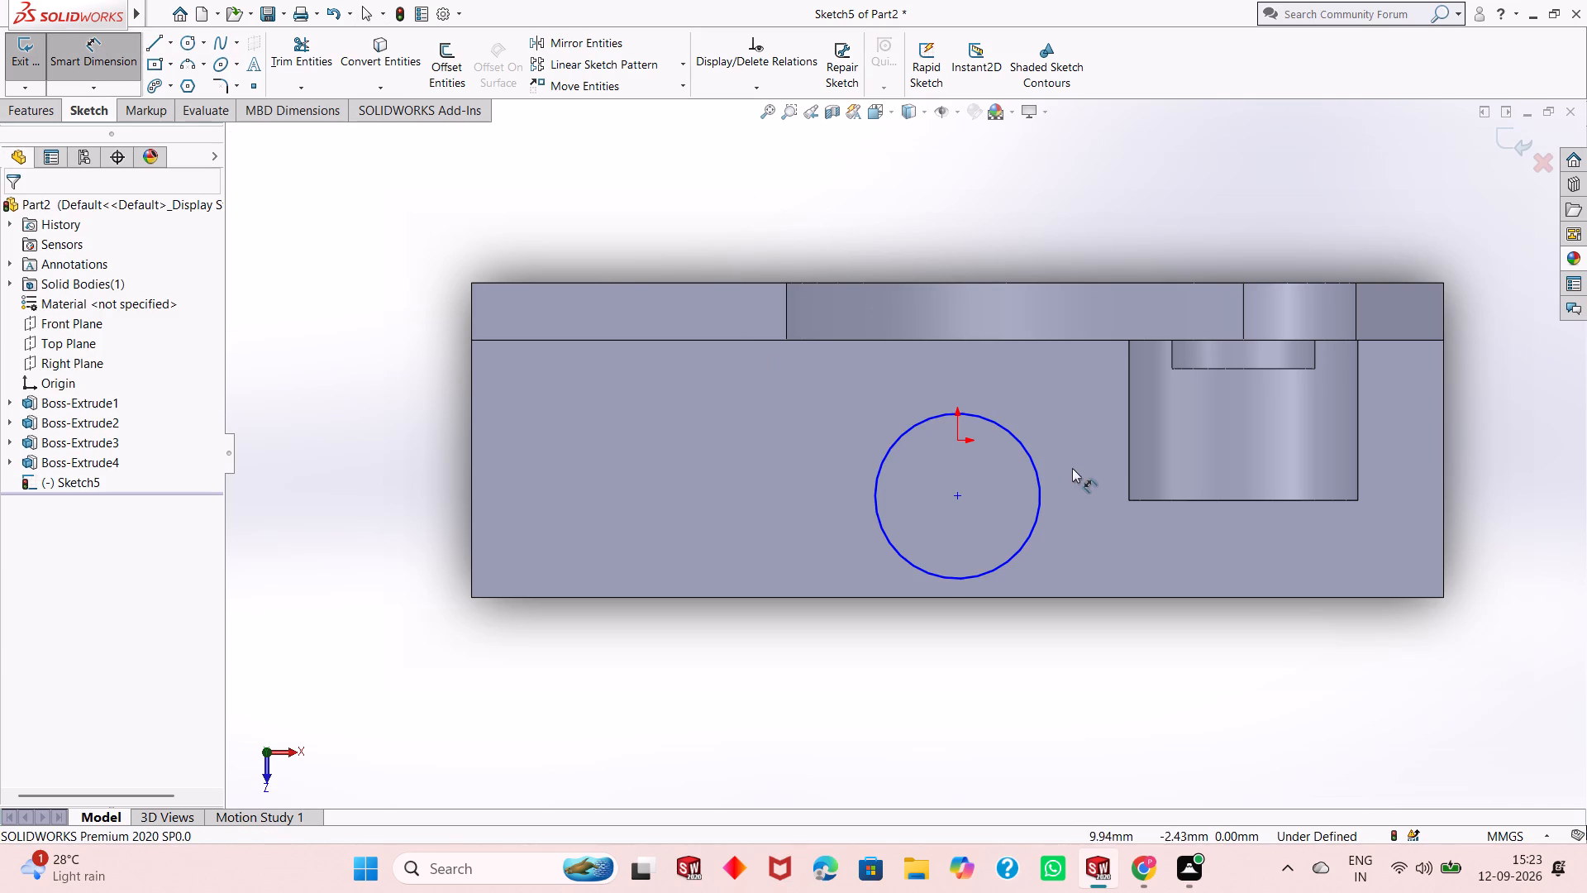
{"action": "left_click", "coordinate": [1036, 509]}
{"action": "left_click", "coordinate": [1156, 713]}
{"action": "type", "text": "15"}
{"action": "key", "text": "Return"}
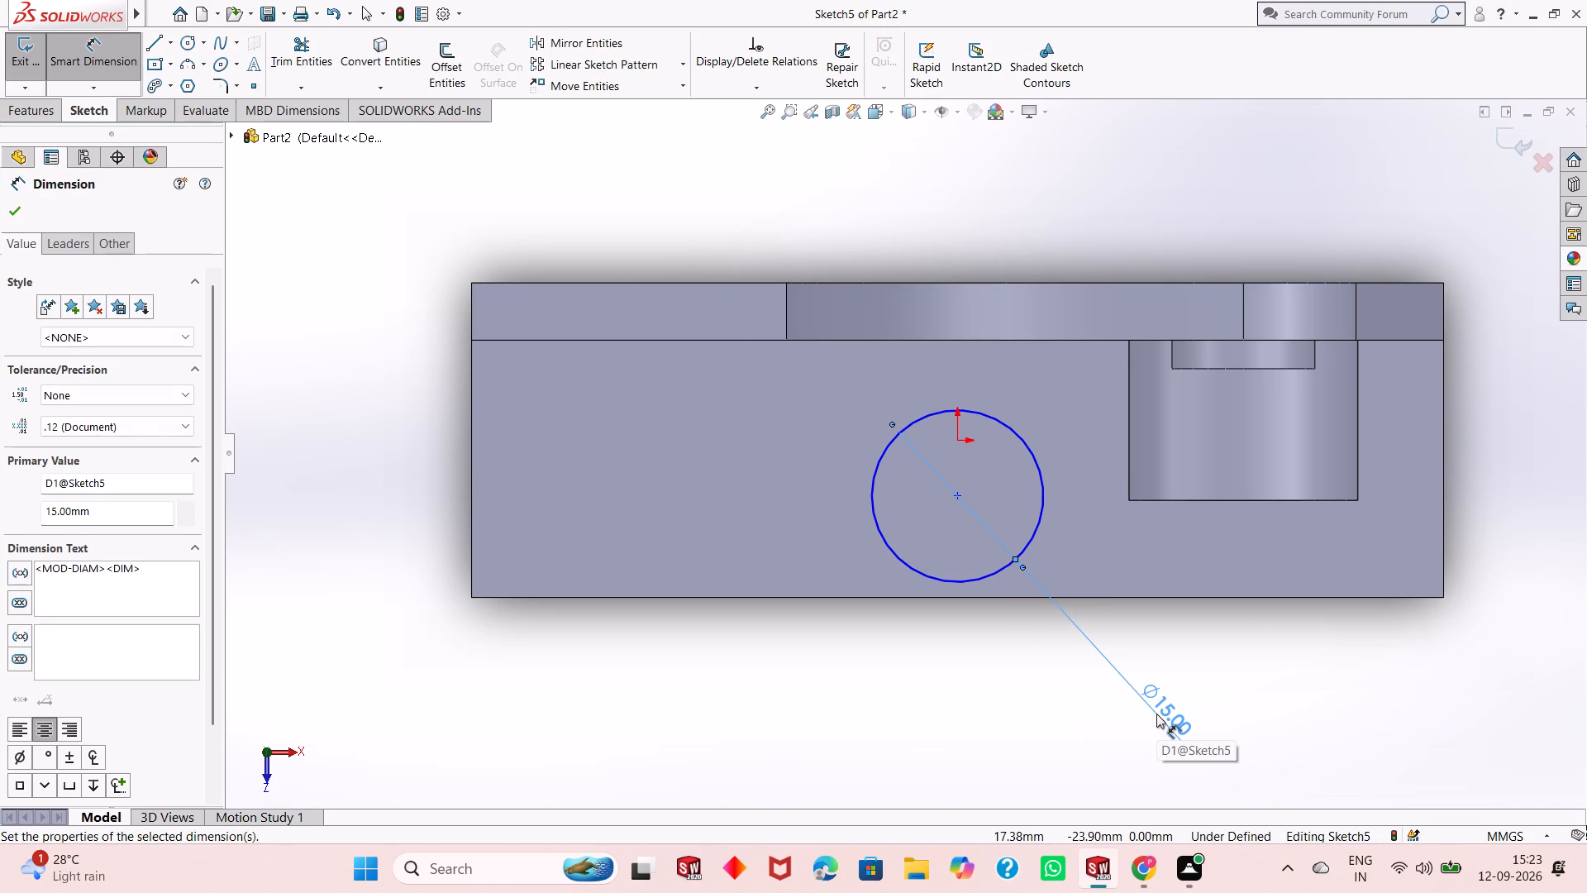
{"action": "key", "text": "Escape"}
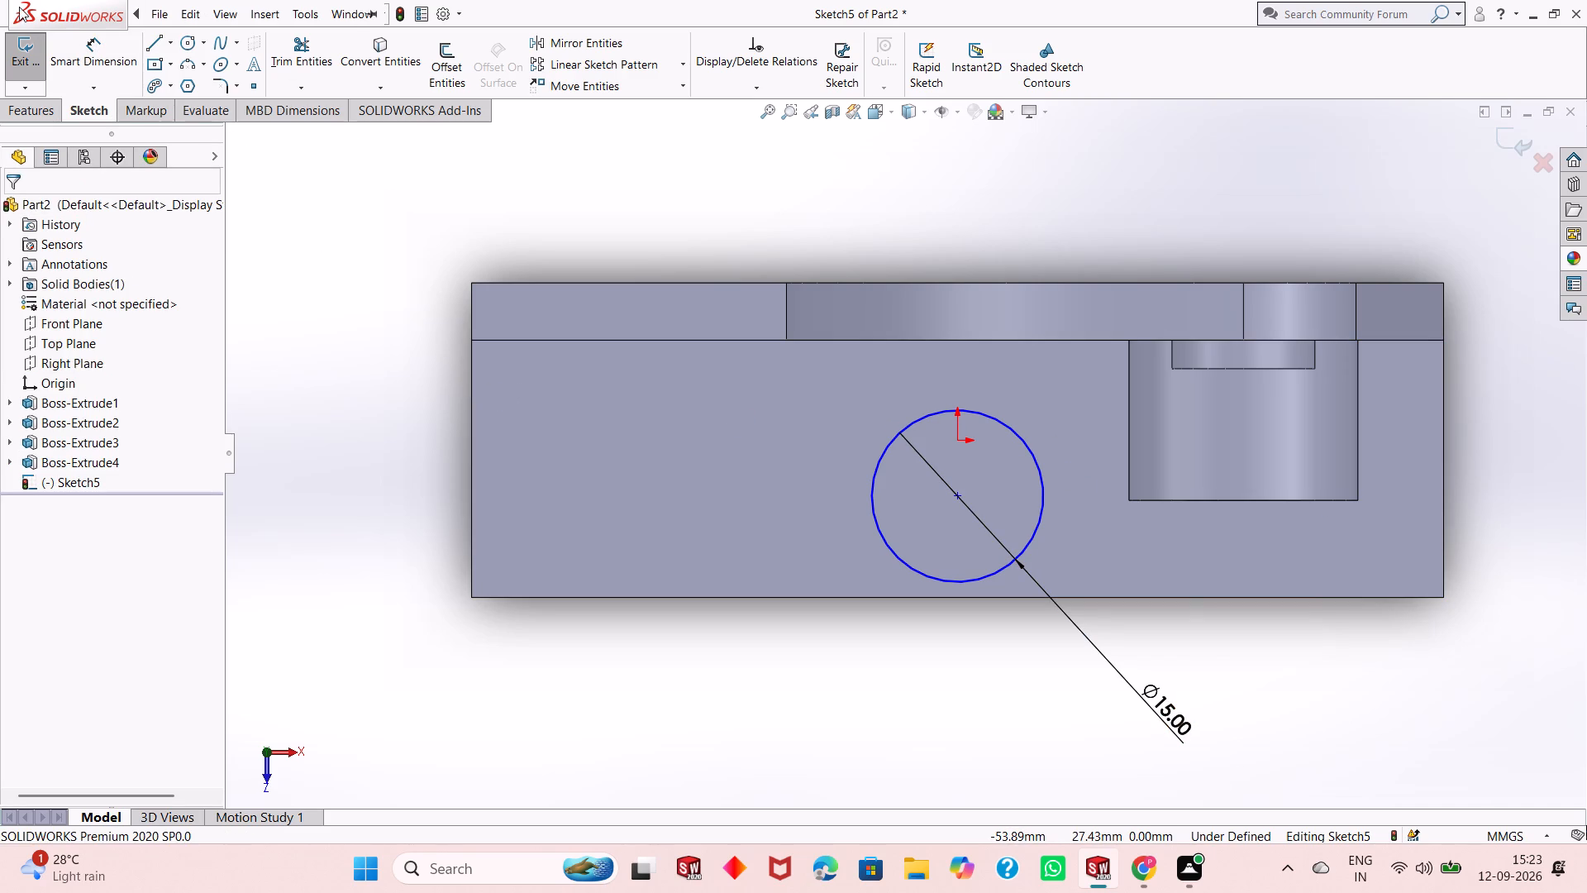
Dimension the circle's centre 10 mm from the base plate's free long edge.
{"action": "left_click", "coordinate": [113, 61]}
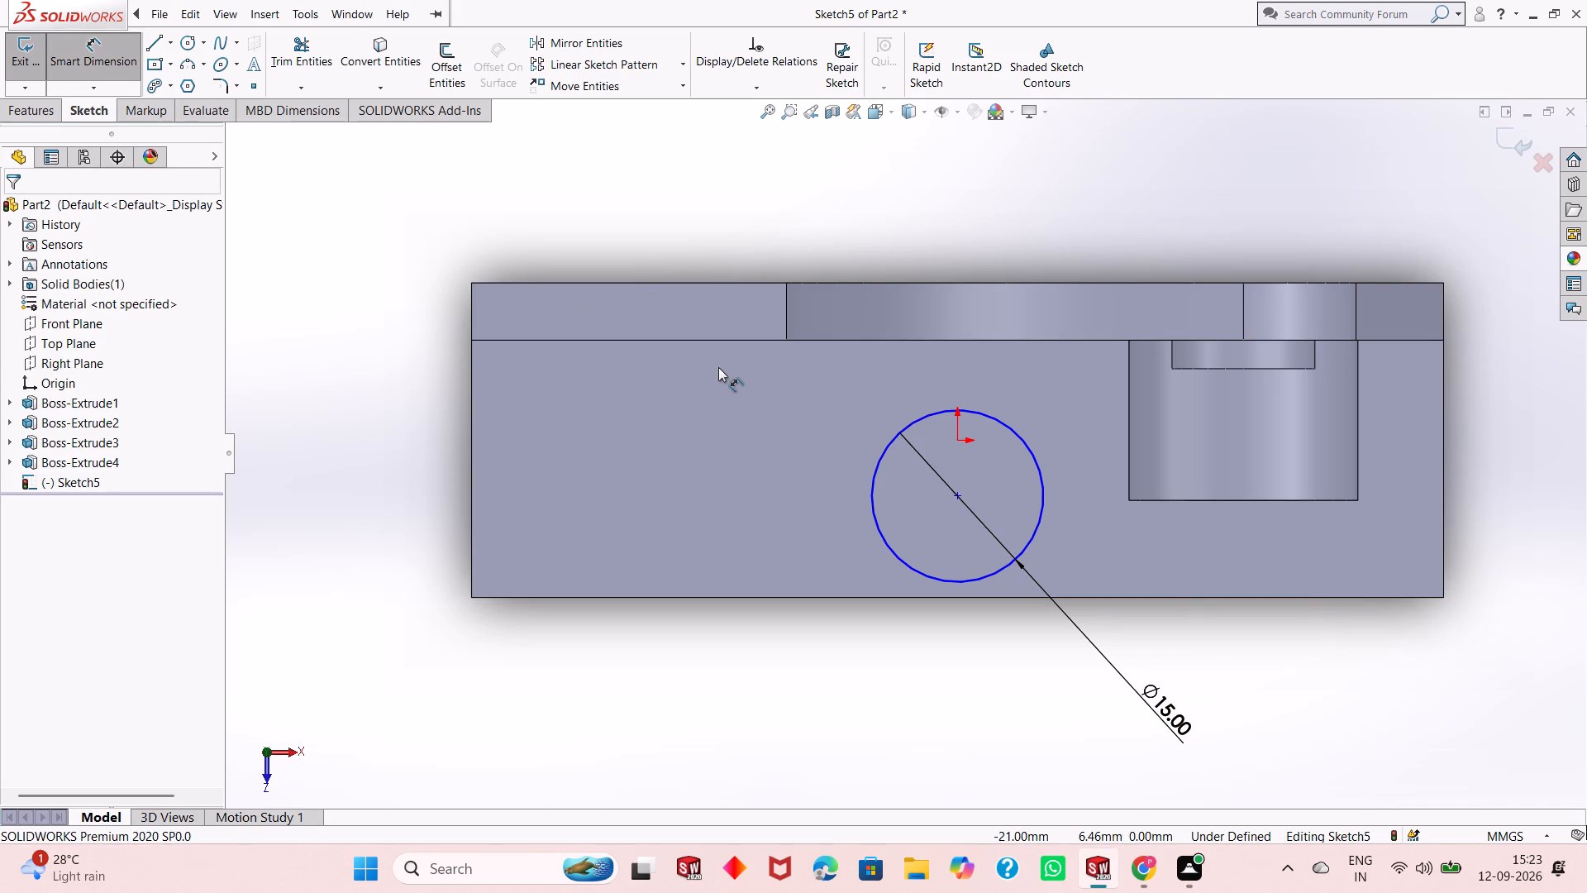
{"action": "left_click", "coordinate": [957, 499]}
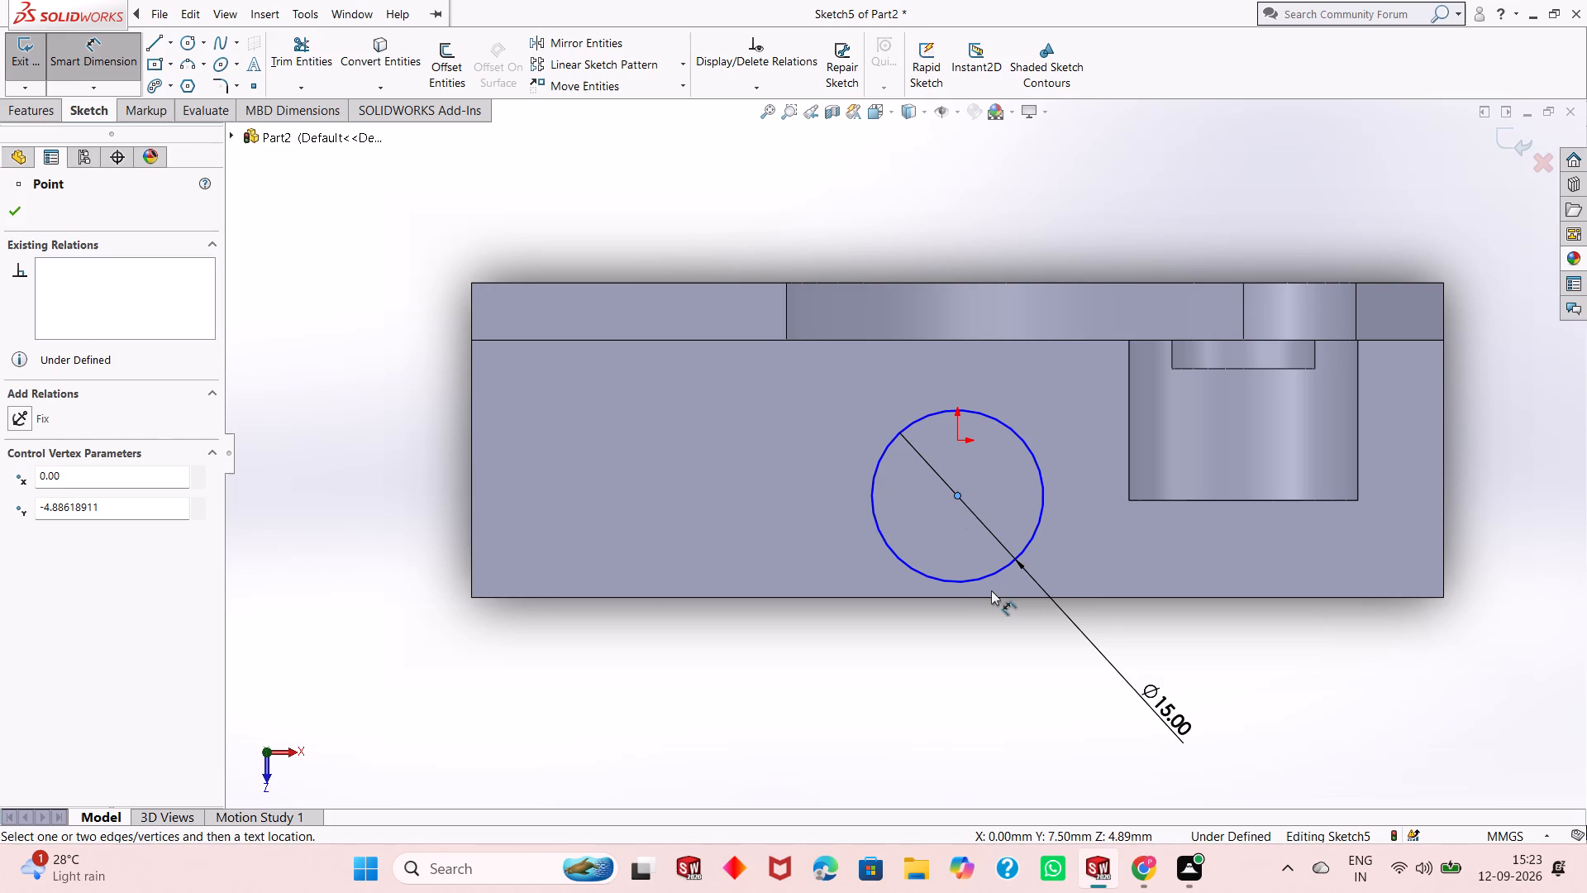
{"action": "left_click", "coordinate": [991, 595]}
{"action": "left_click", "coordinate": [1522, 595]}
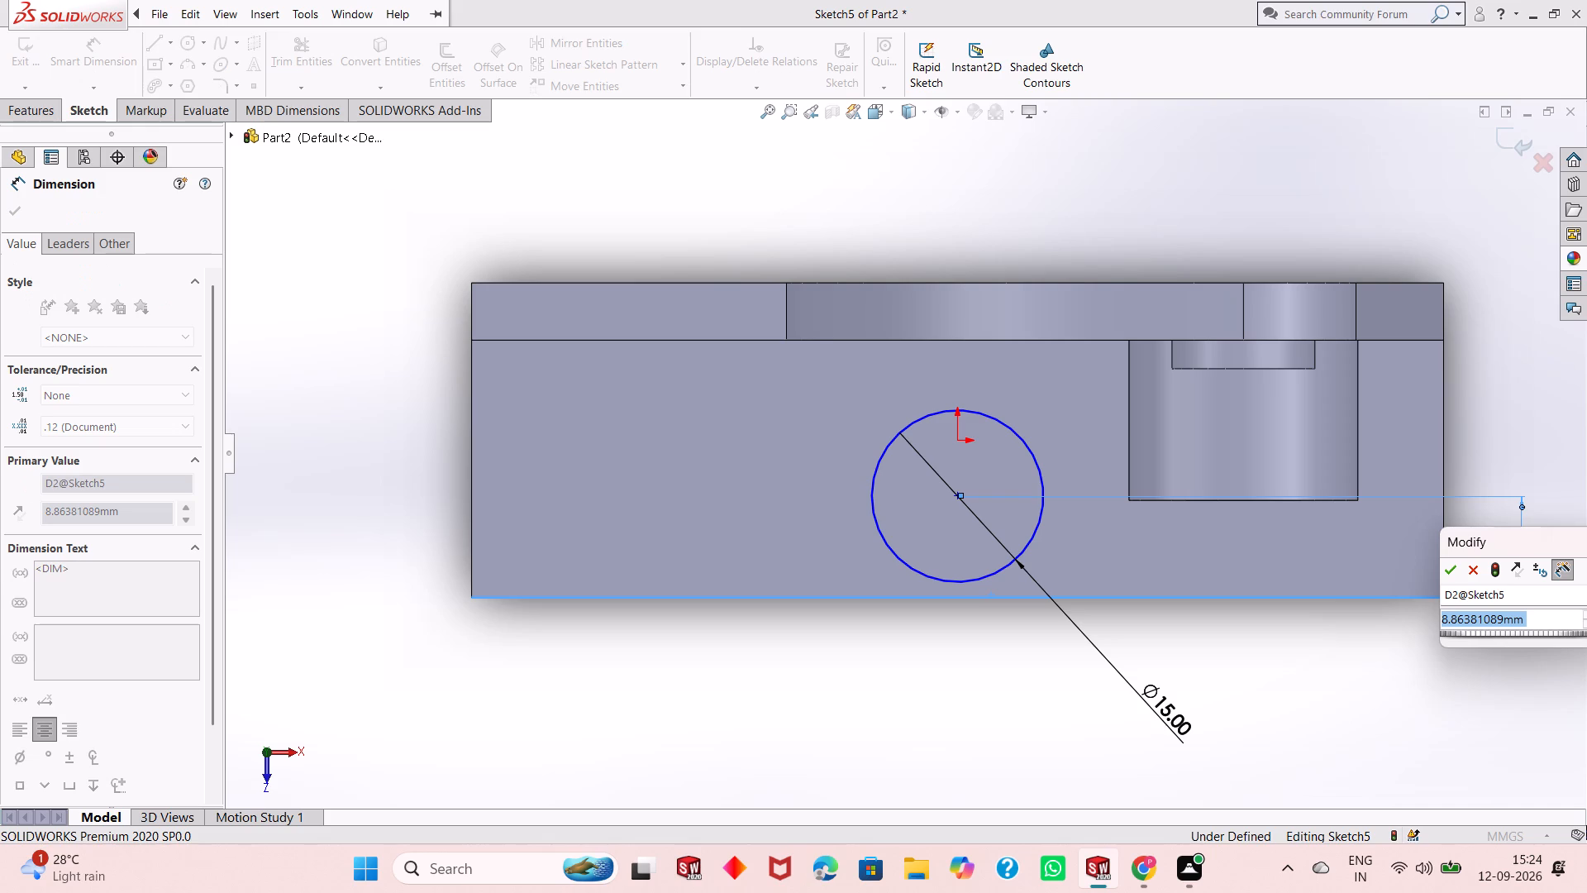
{"action": "type", "text": "10"}
{"action": "key", "text": "Return"}
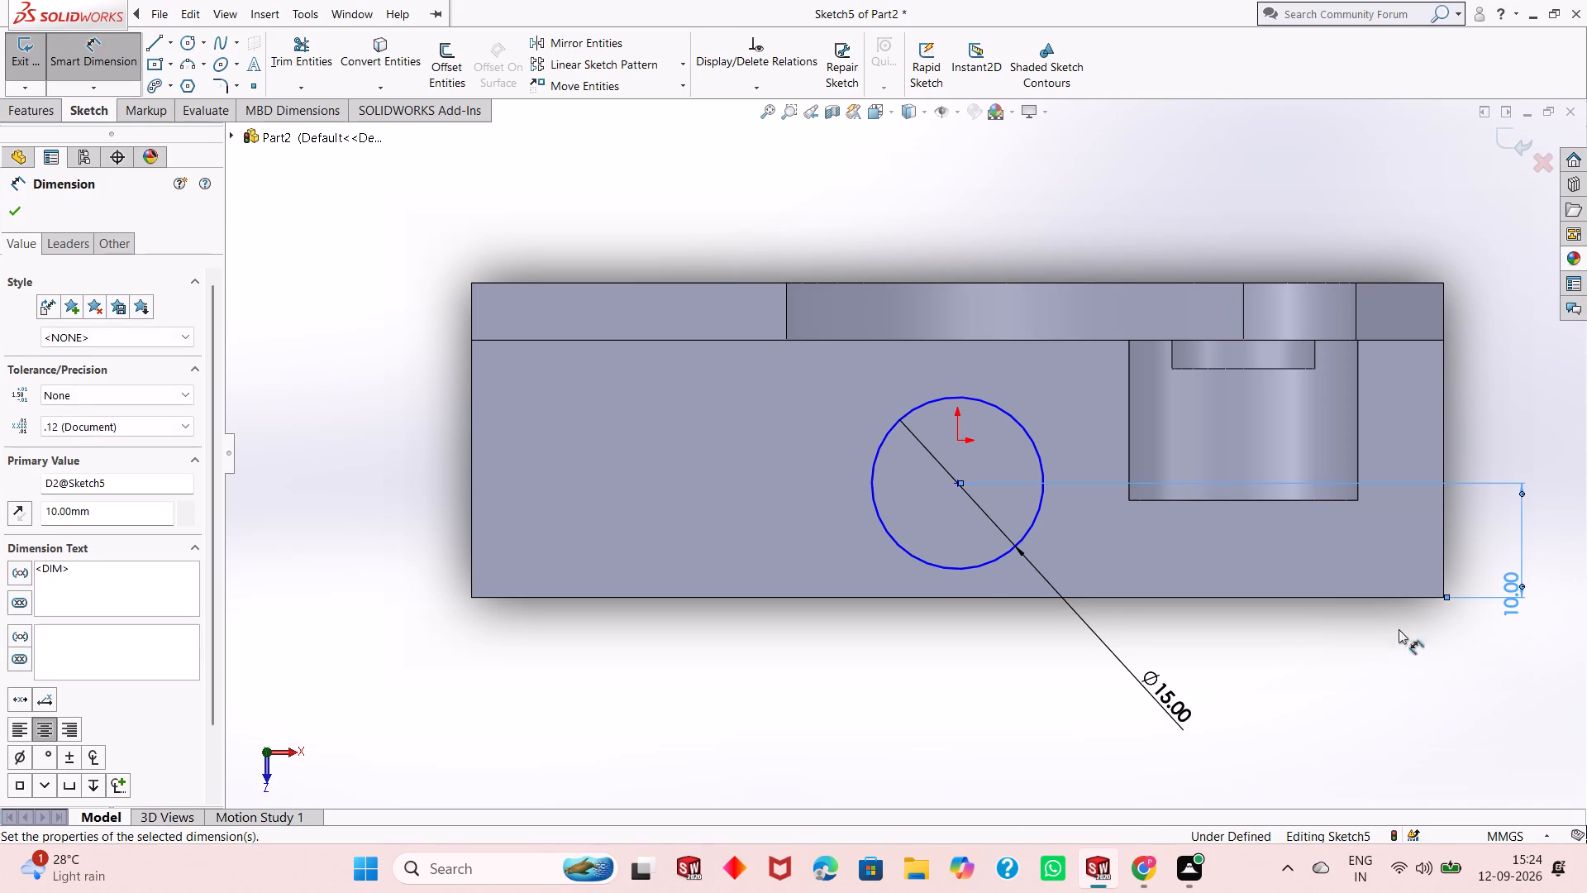
Dimension the circle's centre 40 mm from the base plate's lug-side end edge.
{"action": "left_click", "coordinate": [955, 486]}
{"action": "left_click", "coordinate": [1443, 551]}
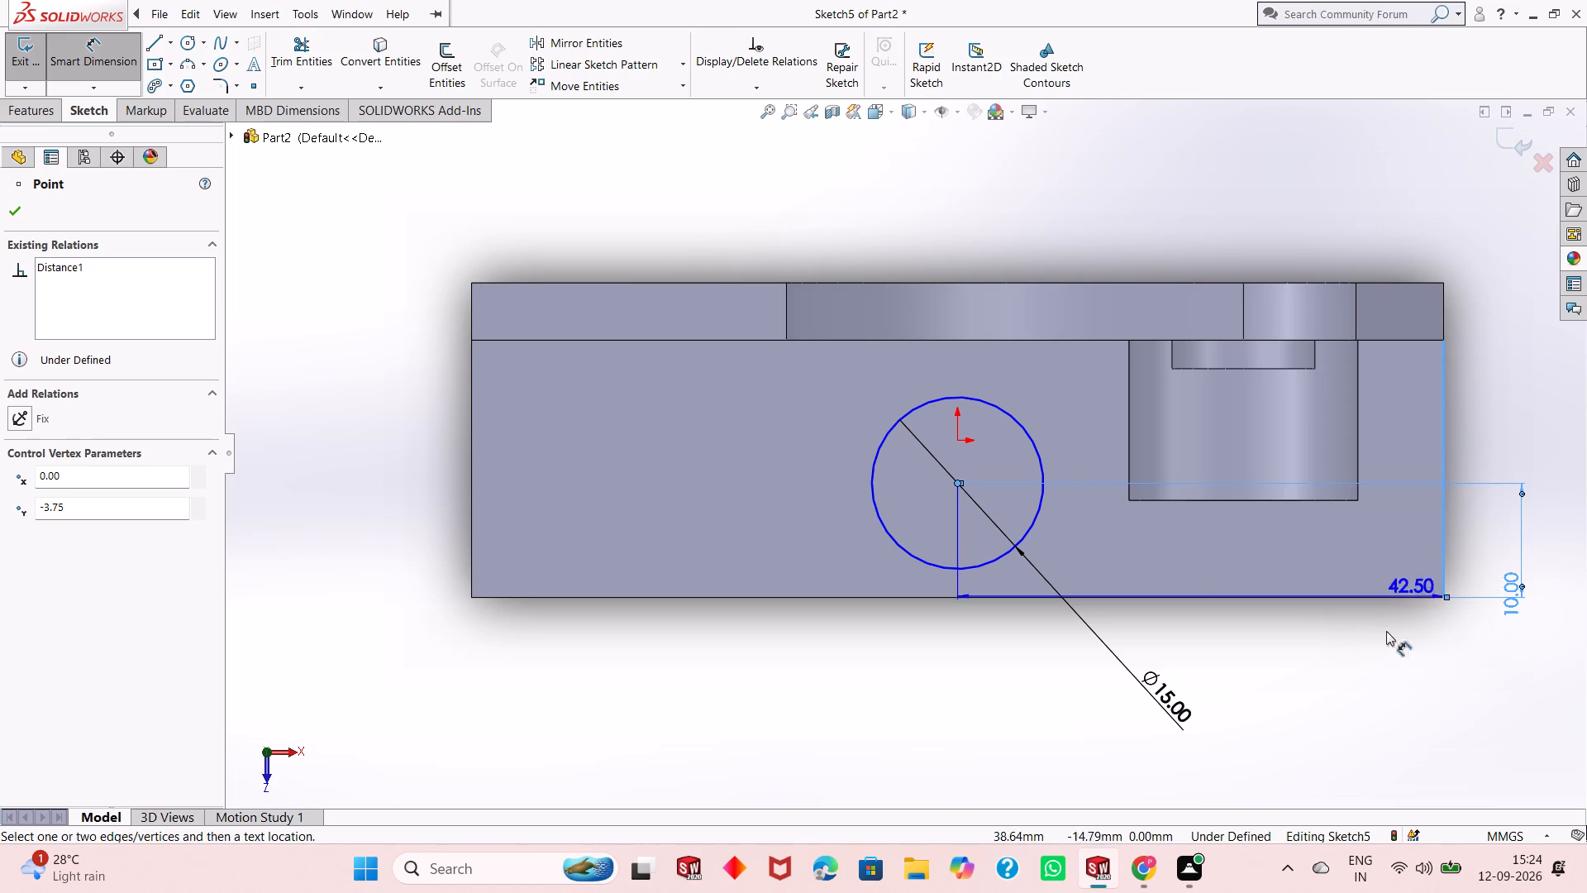
{"action": "left_click", "coordinate": [1358, 708]}
{"action": "type", "text": "40"}
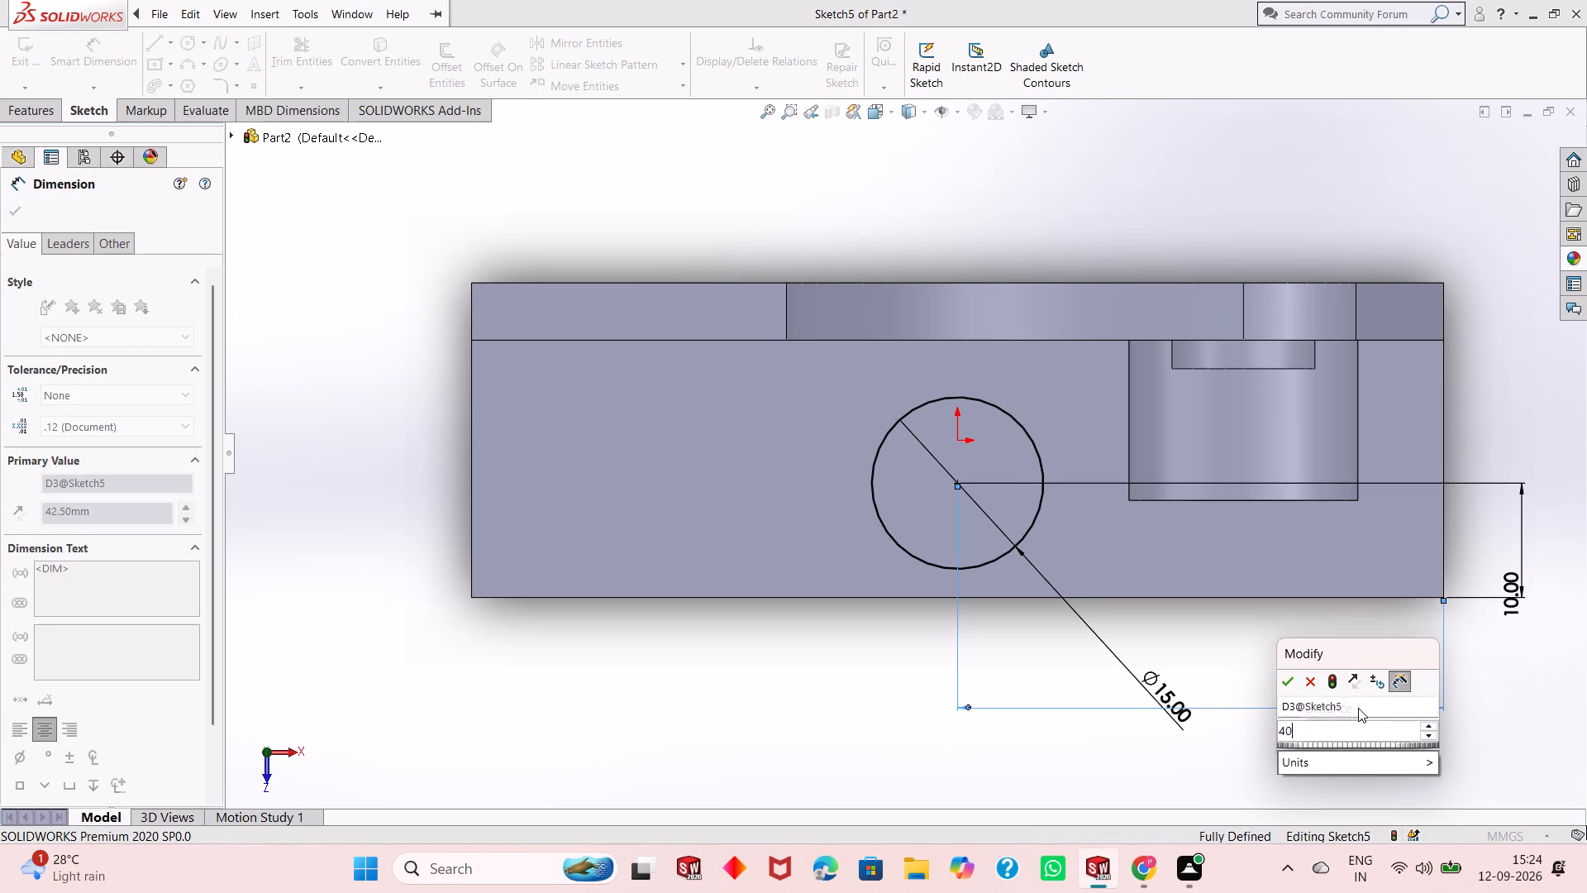
{"action": "key", "text": "Return"}
Set the circle centre's distance from the lug-side end edge to 38 mm.
{"action": "double_click", "coordinate": [1358, 708]}
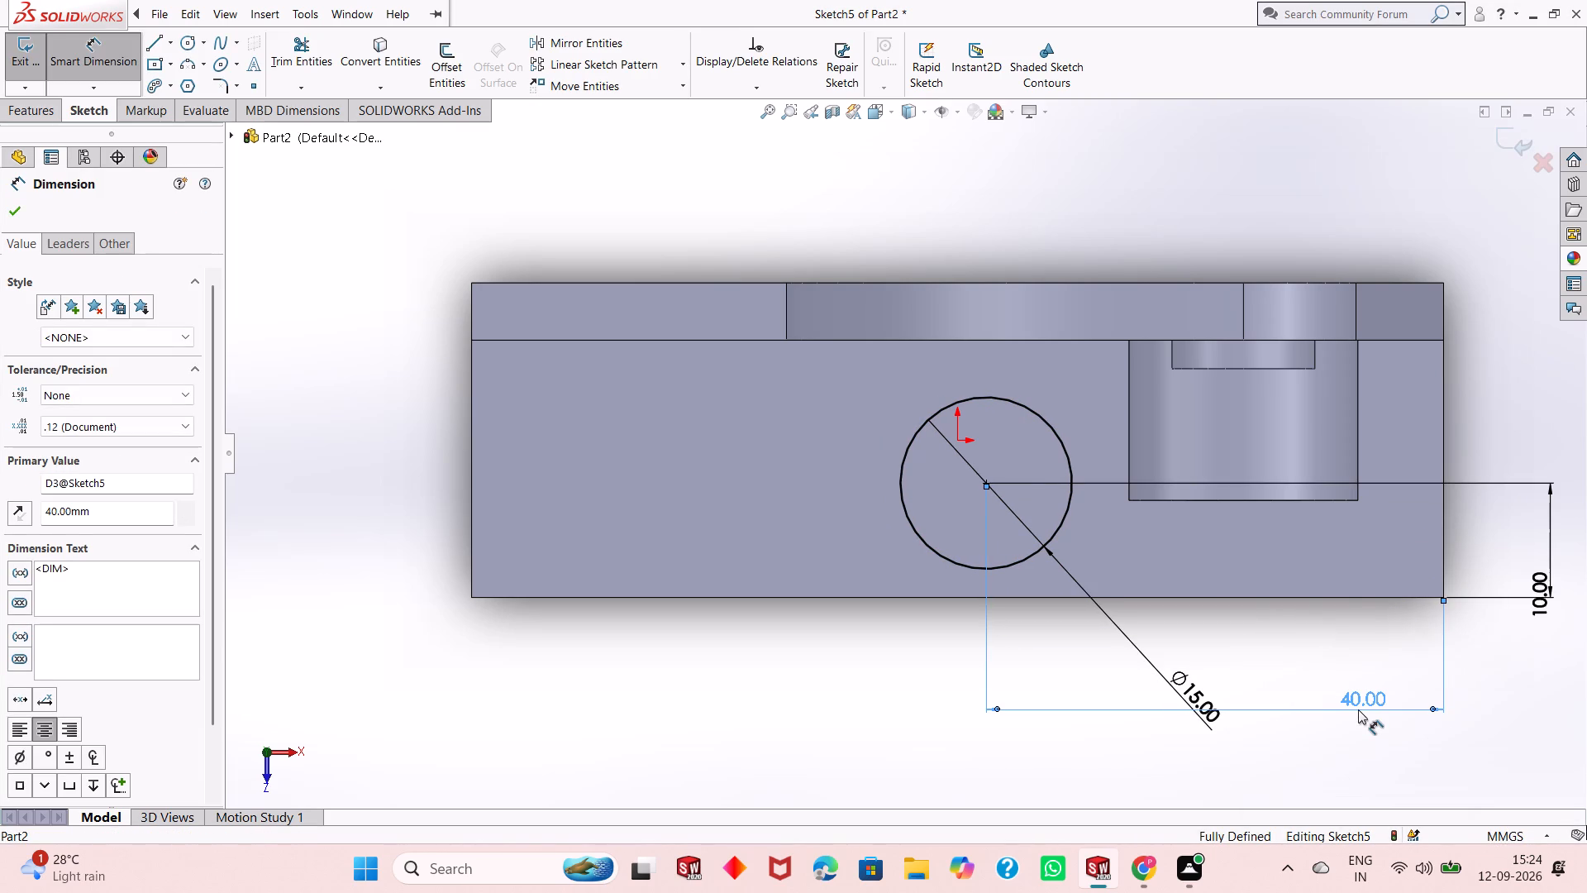
{"action": "double_click", "coordinate": [1358, 709]}
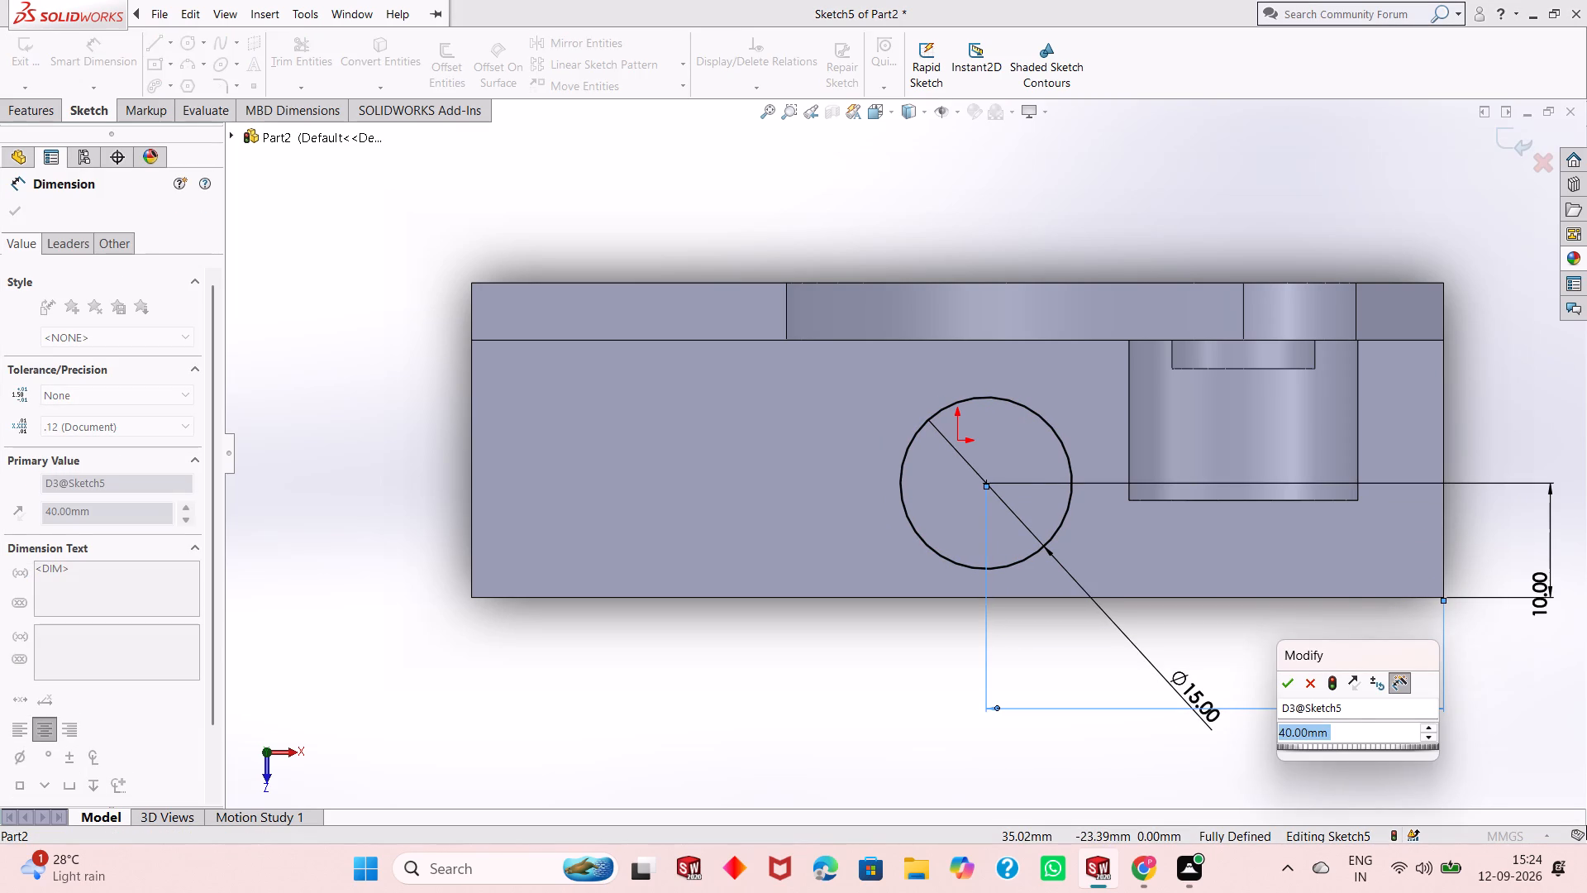
{"action": "type", "text": "38"}
{"action": "key", "text": "Return"}
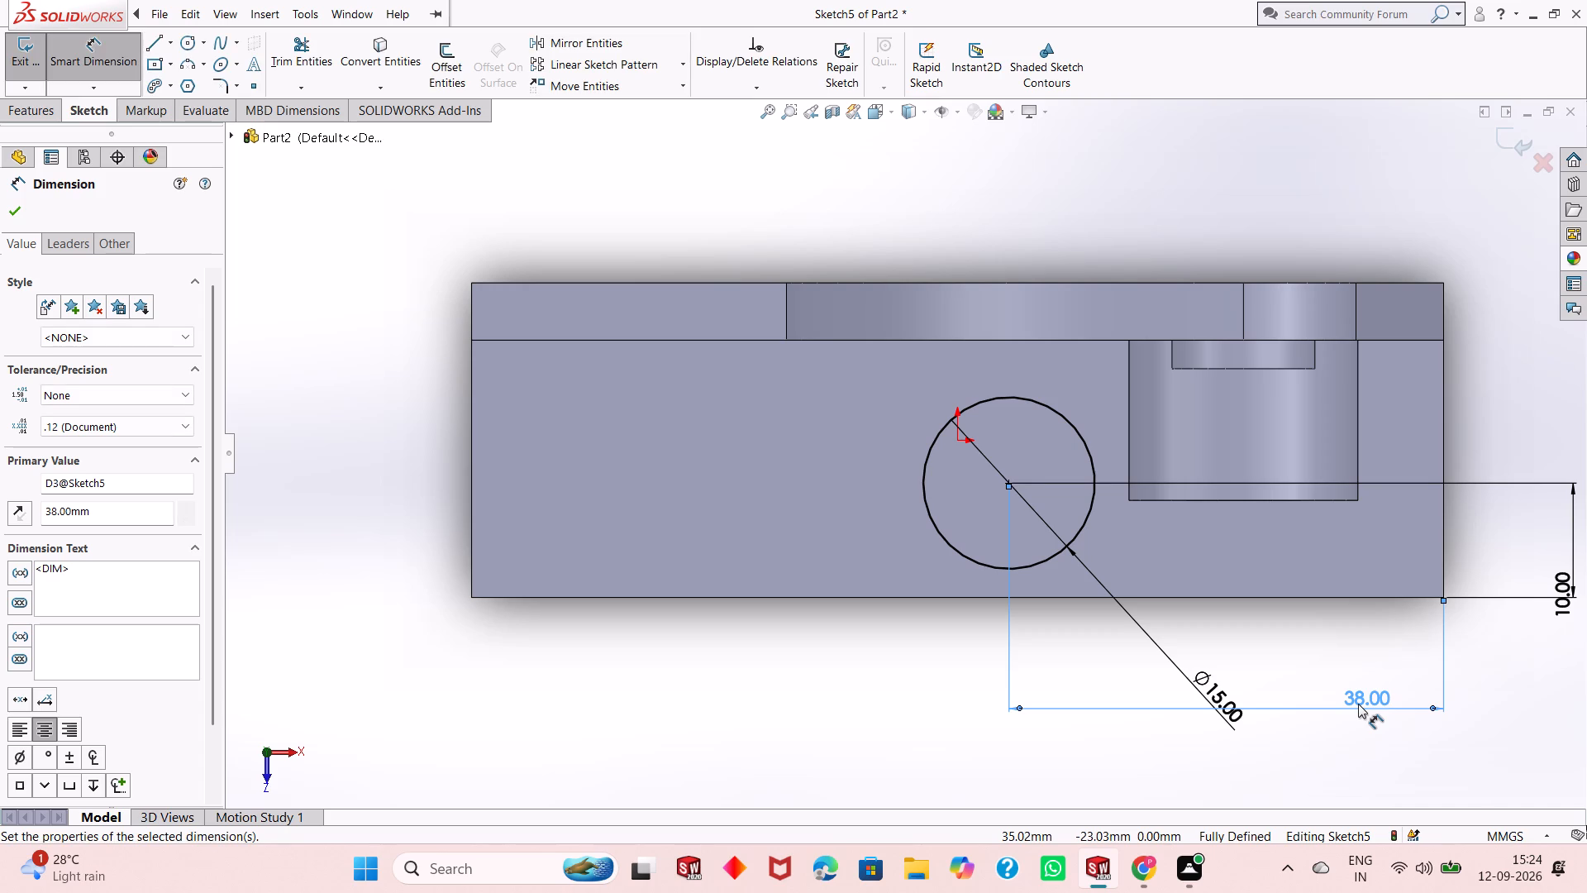
{"action": "double_click", "coordinate": [1358, 704]}
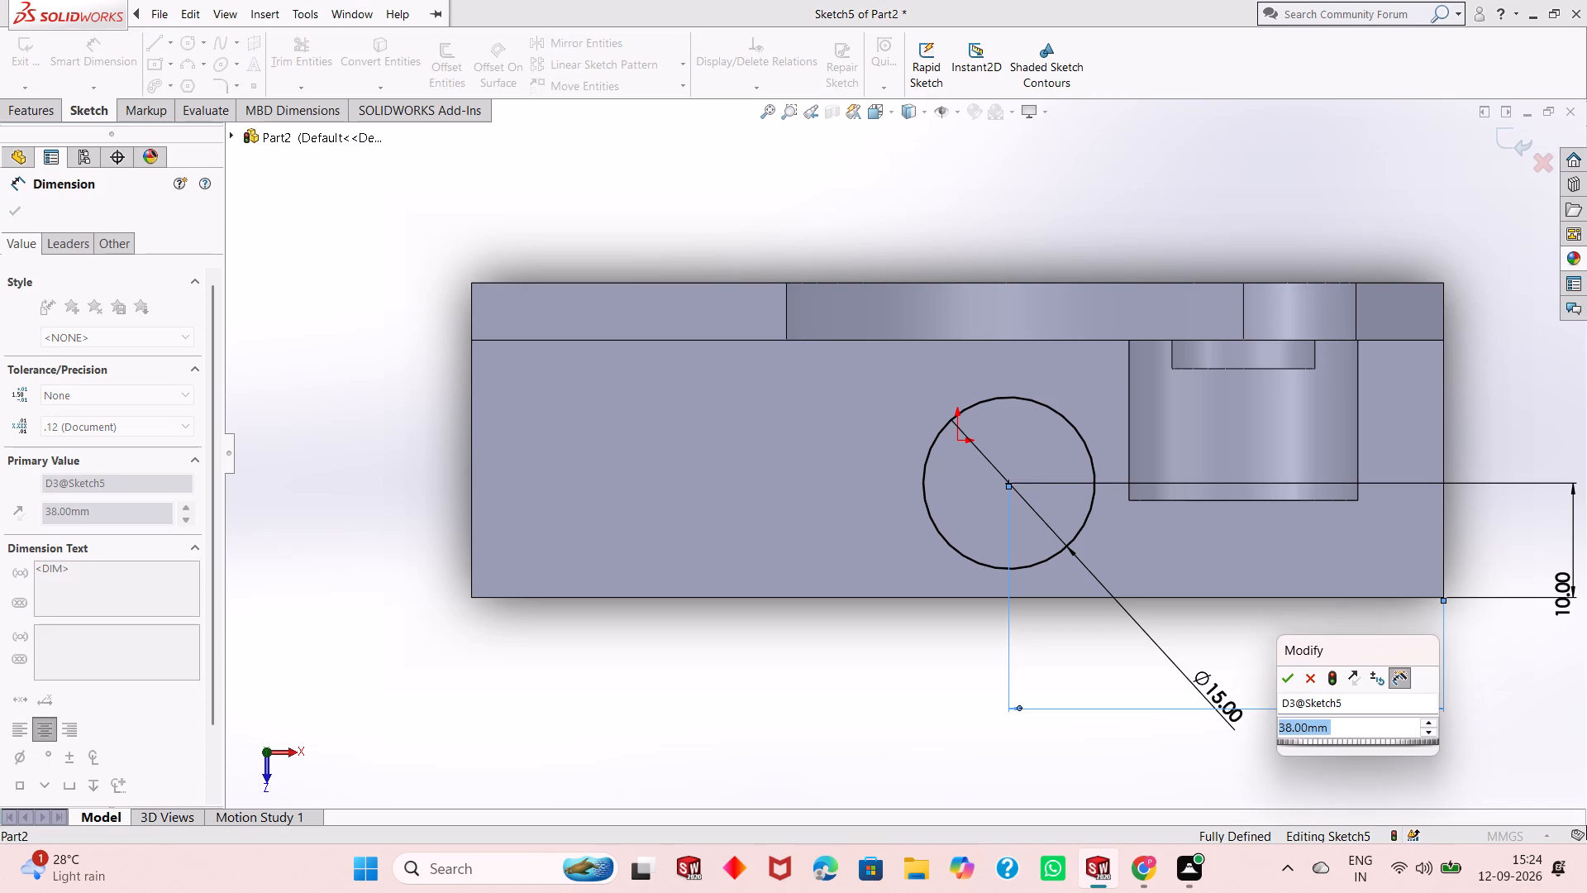
{"action": "key", "text": "Escape"}
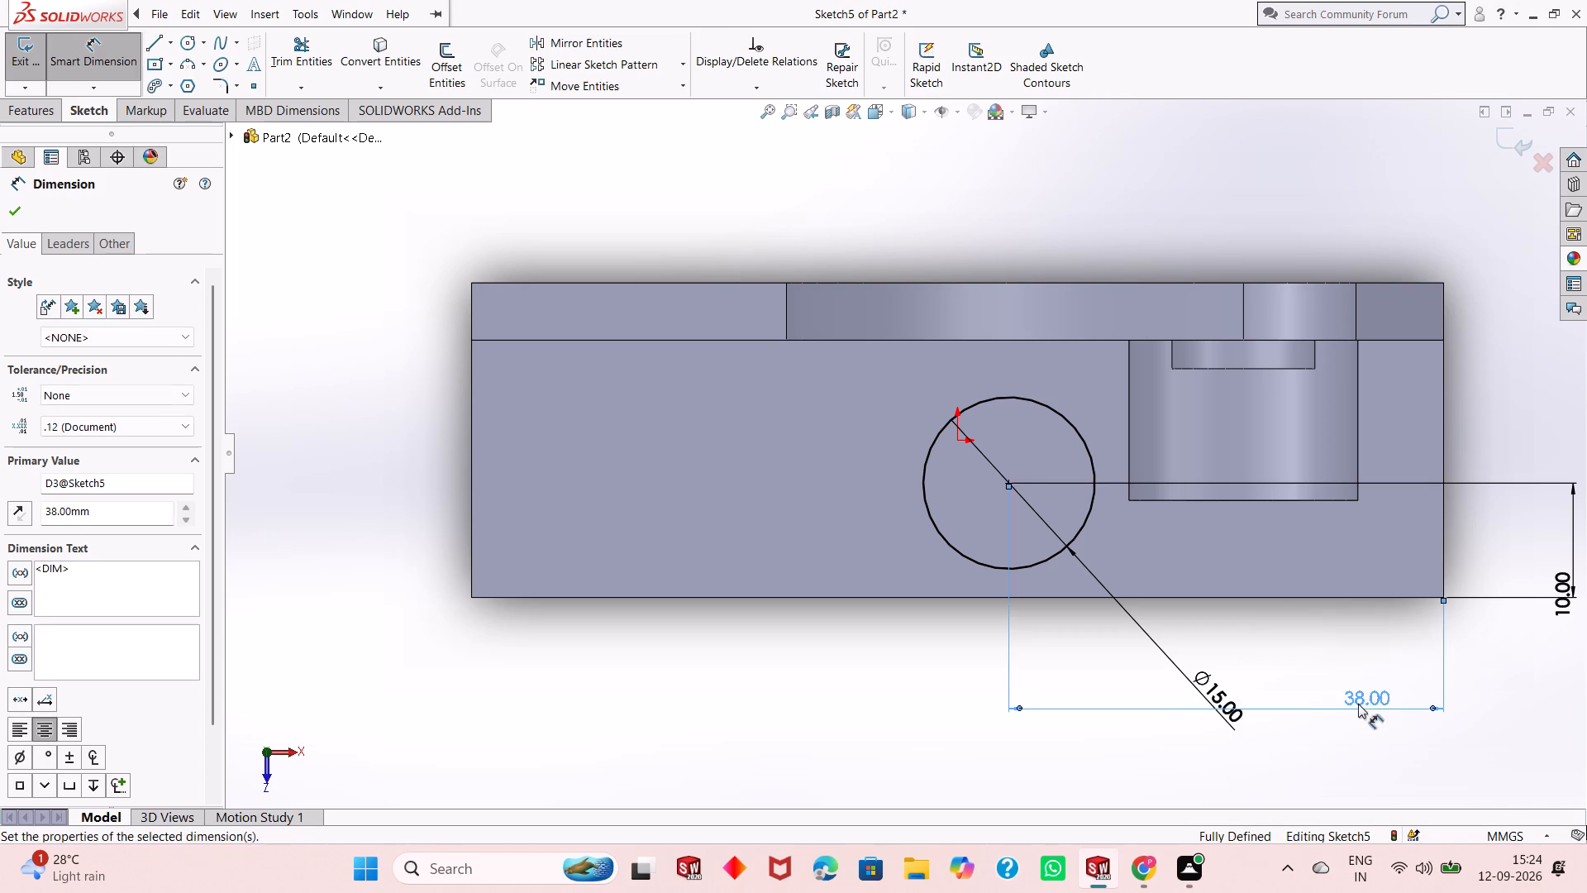
{"action": "middle_click_drag", "start_coordinate": [1169, 744], "coordinate": [1154, 625]}
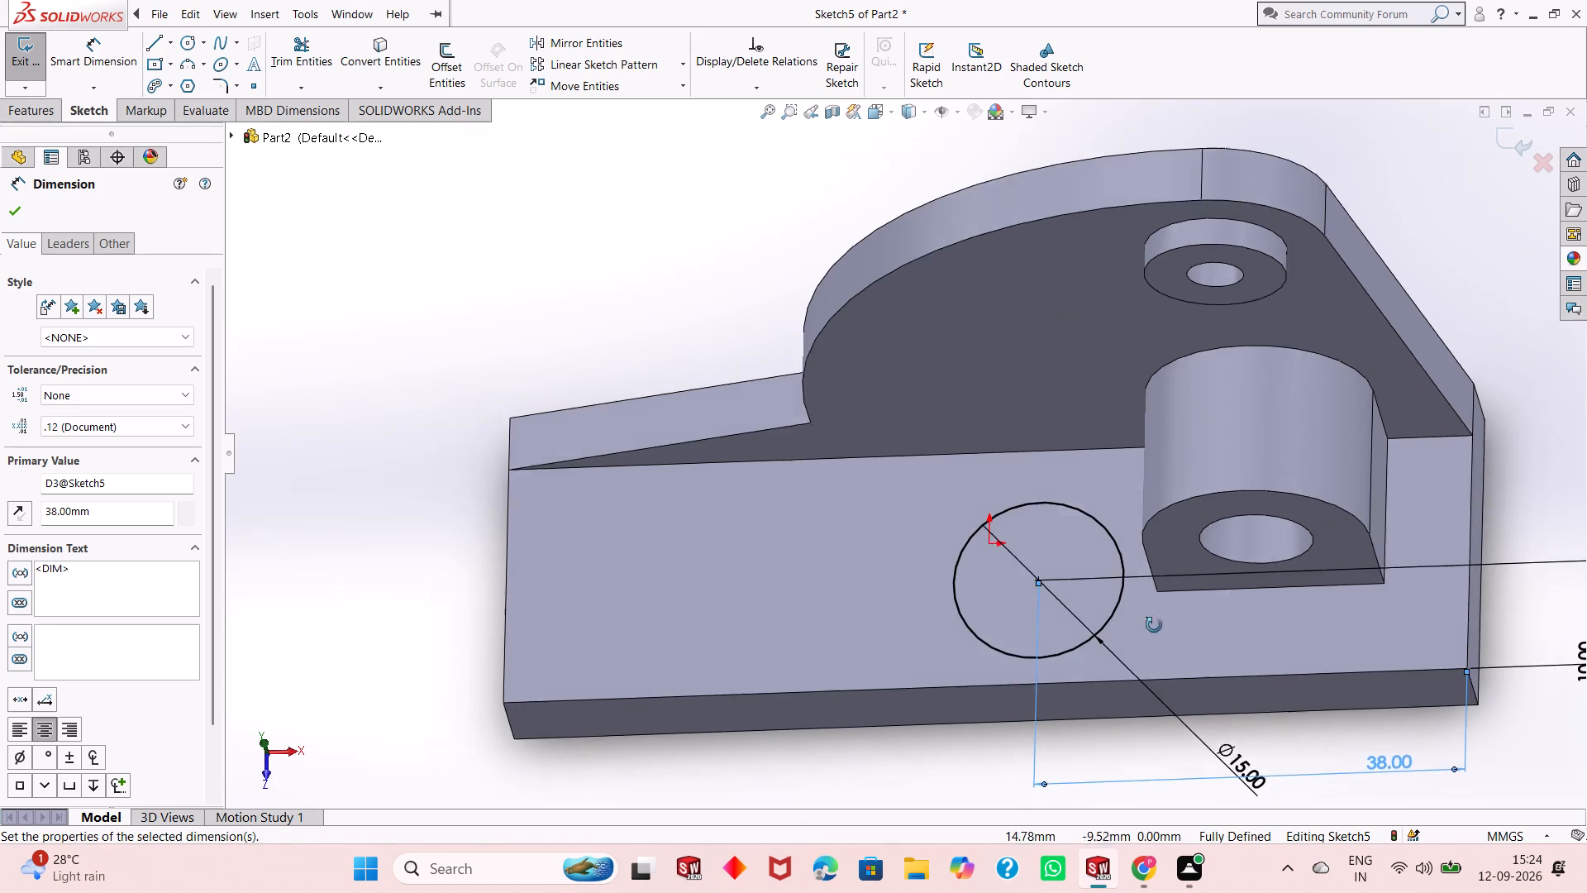
Sketch a second circle, about 16.4 mm in diameter, on the base plate near the end opposite the lug.
{"action": "middle_click_drag", "start_coordinate": [1154, 625], "coordinate": [1159, 561]}
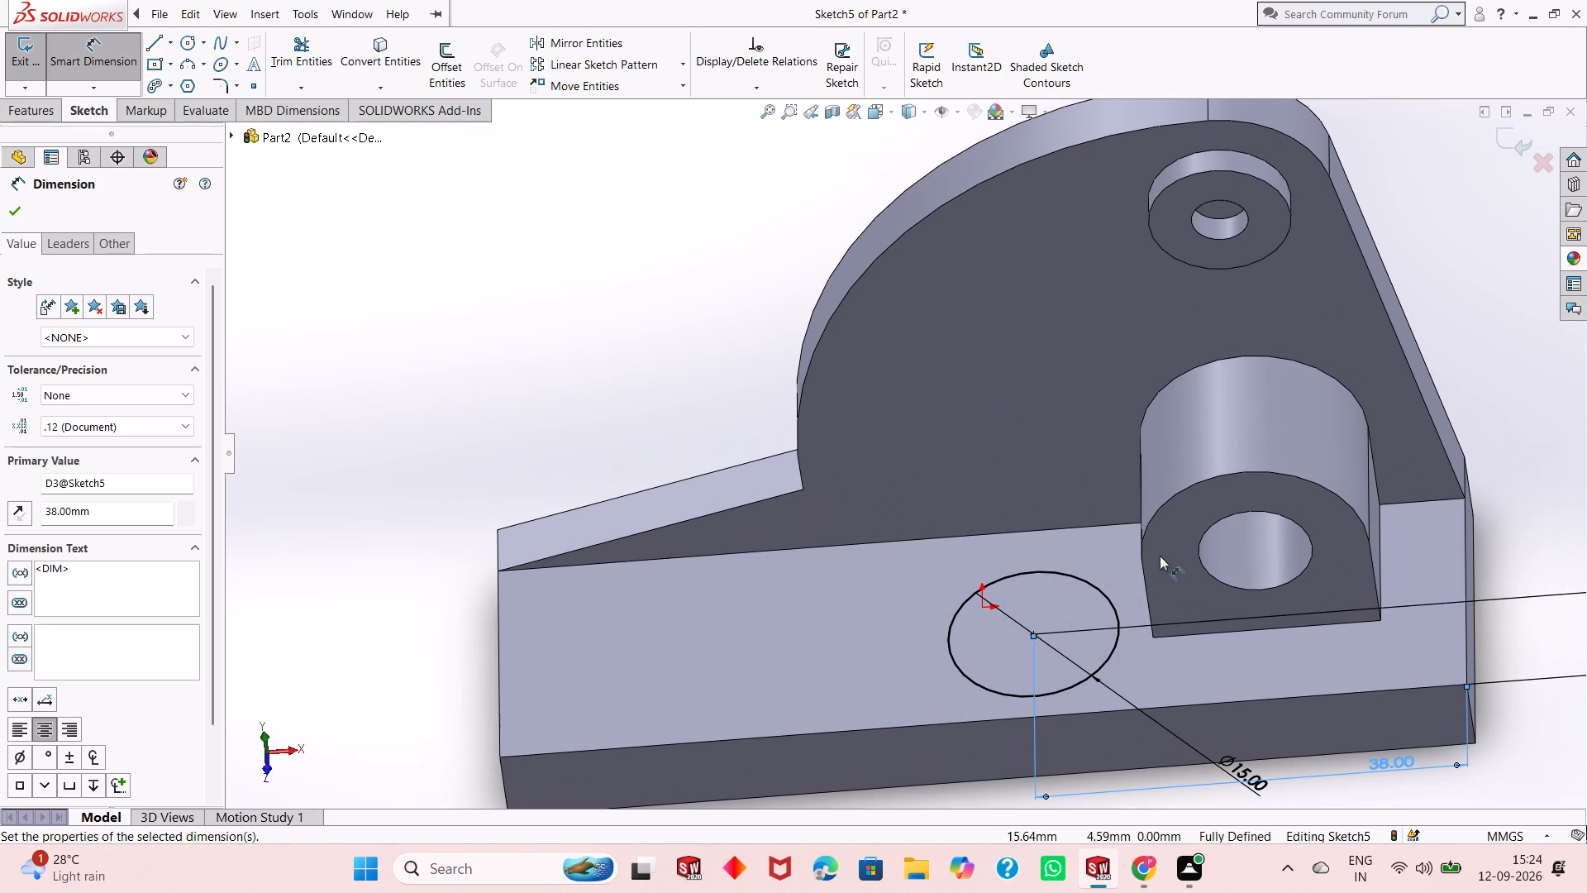
{"action": "scroll", "coordinate": [836, 661], "scroll_direction": "up", "scroll_amount": 2}
{"action": "middle_click_drag", "start_coordinate": [1259, 671], "coordinate": [1187, 699]}
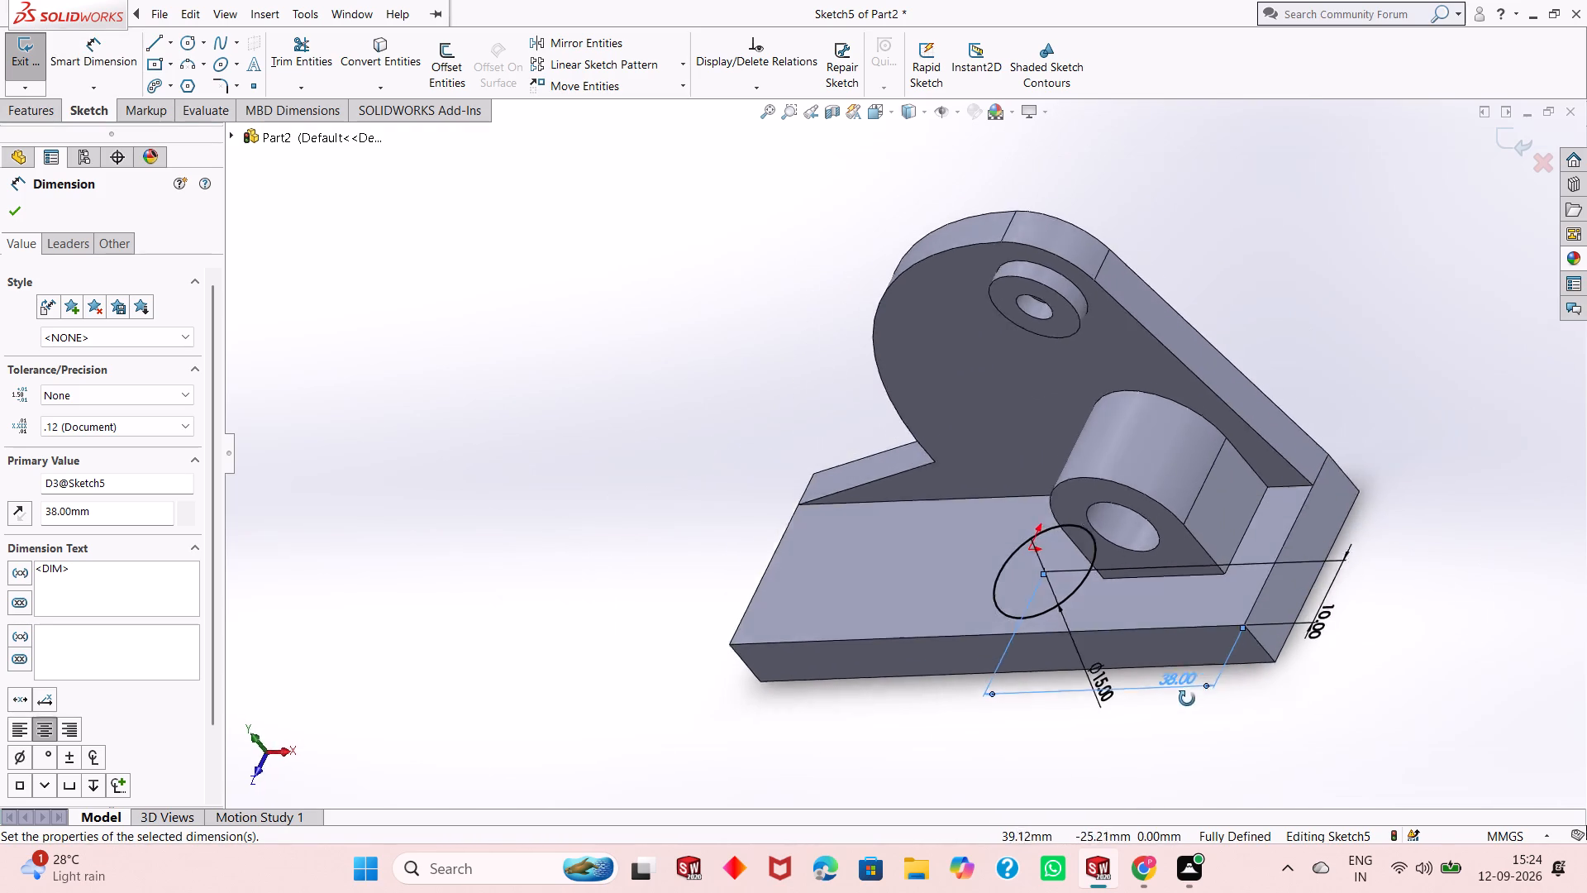
{"action": "middle_click_drag", "start_coordinate": [1187, 699], "coordinate": [1194, 755]}
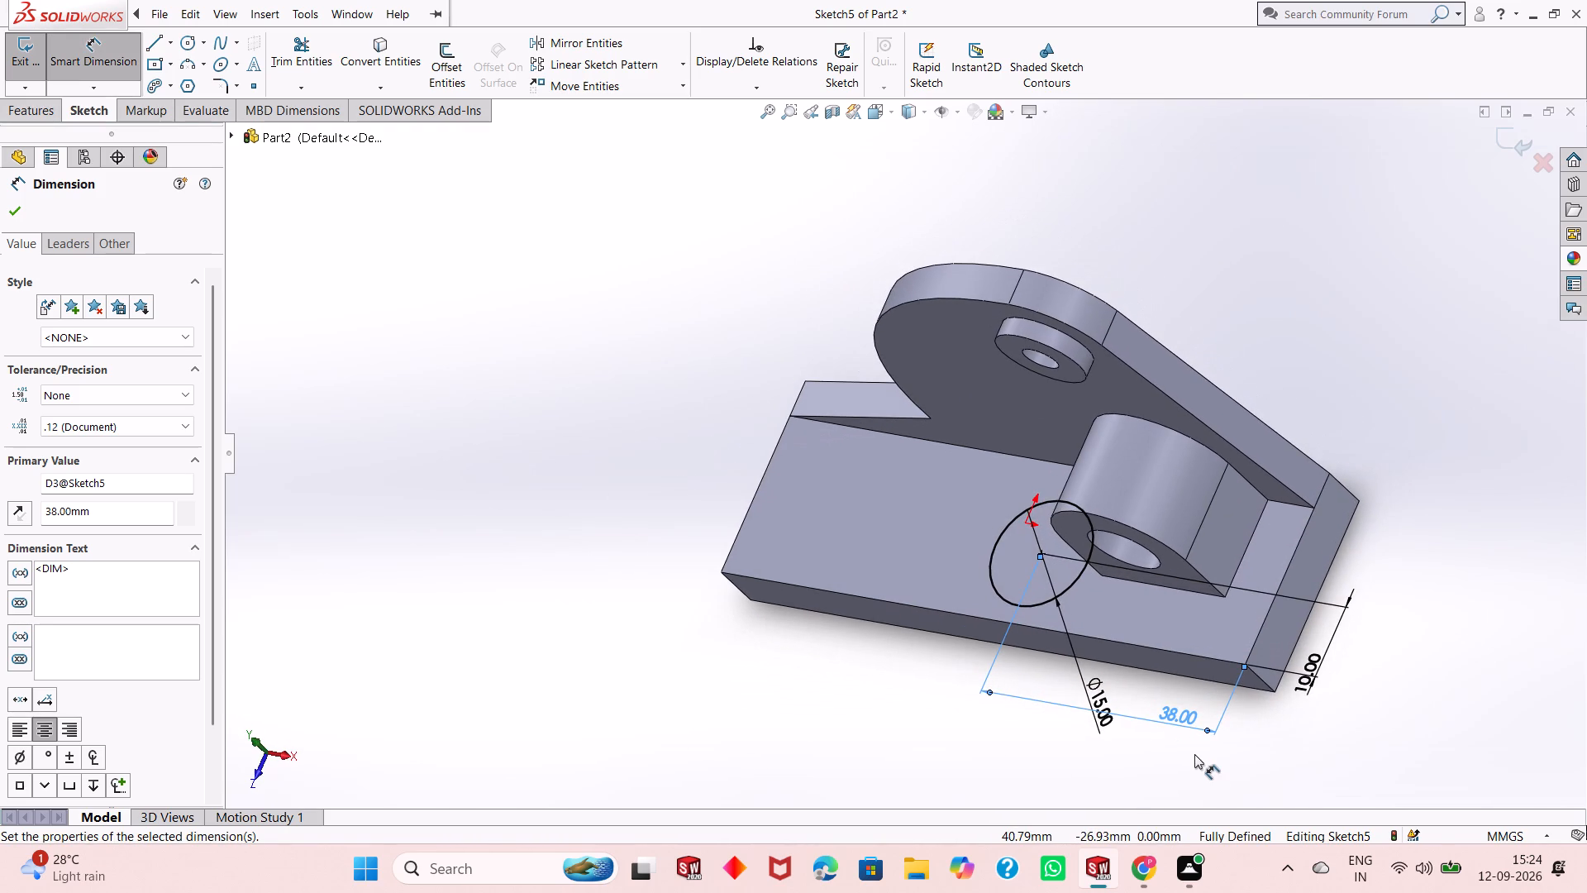
{"action": "middle_click_drag", "start_coordinate": [1182, 720], "coordinate": [1186, 643]}
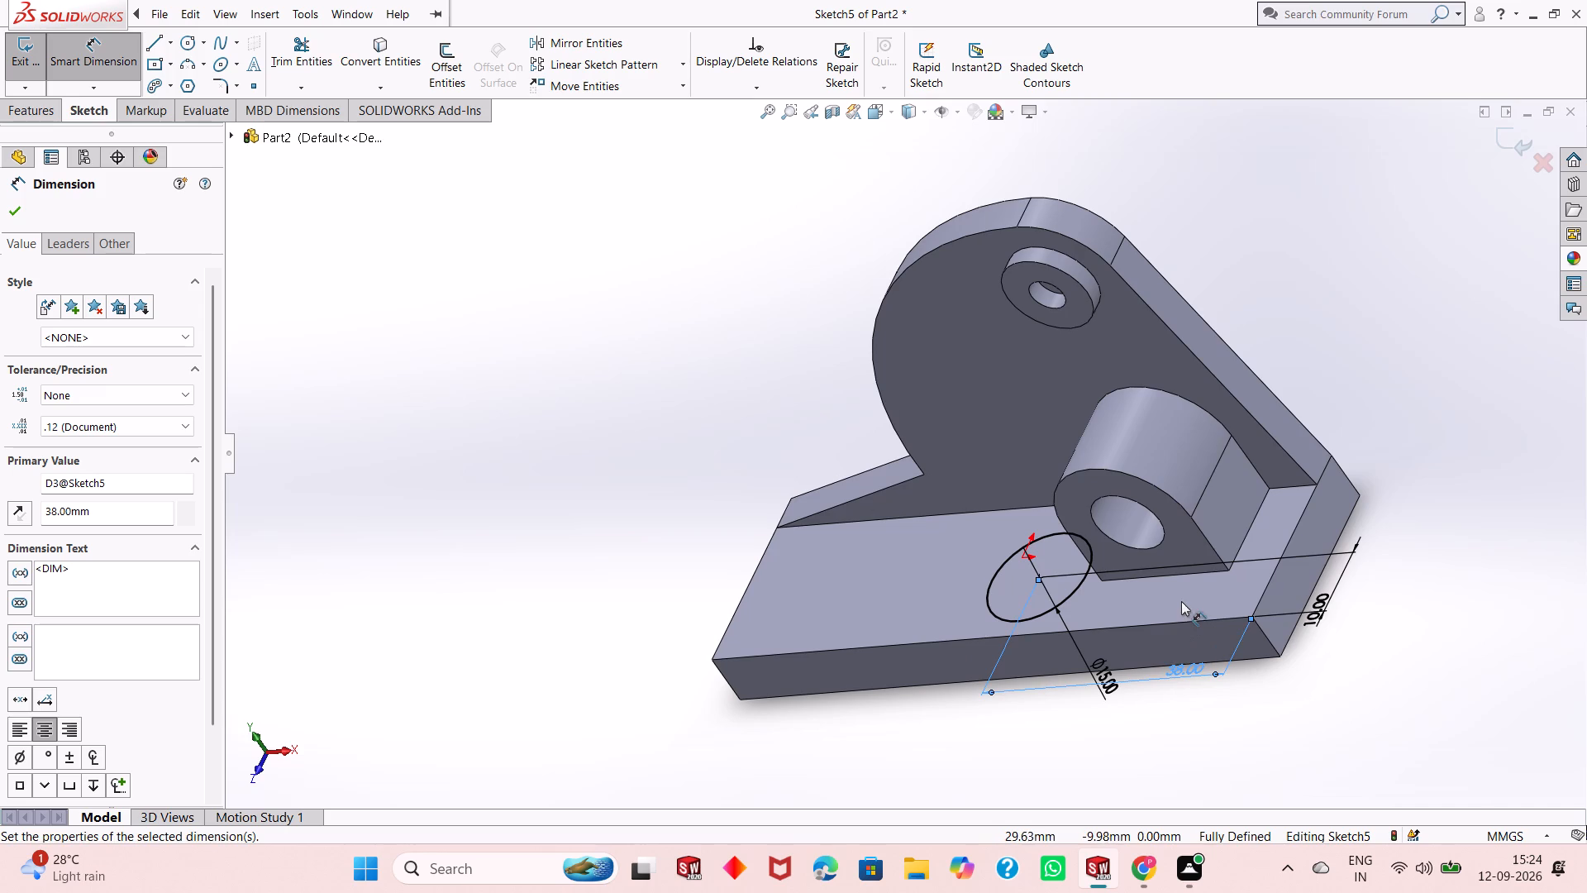
{"action": "middle_click_drag", "start_coordinate": [1180, 601], "coordinate": [1261, 666]}
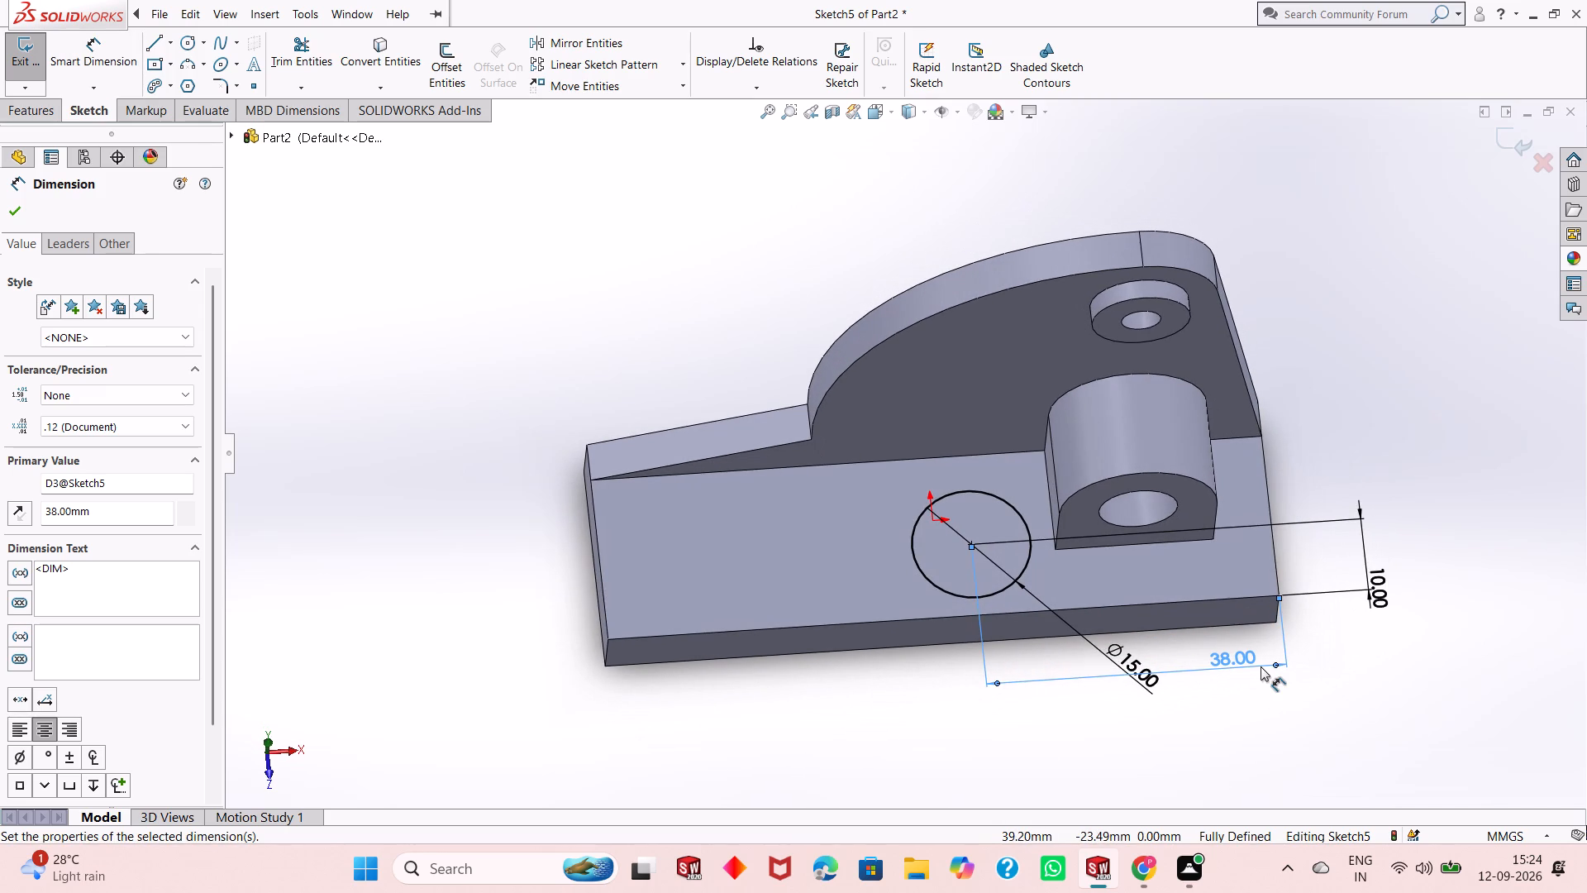
{"action": "key", "text": "ctrl+8"}
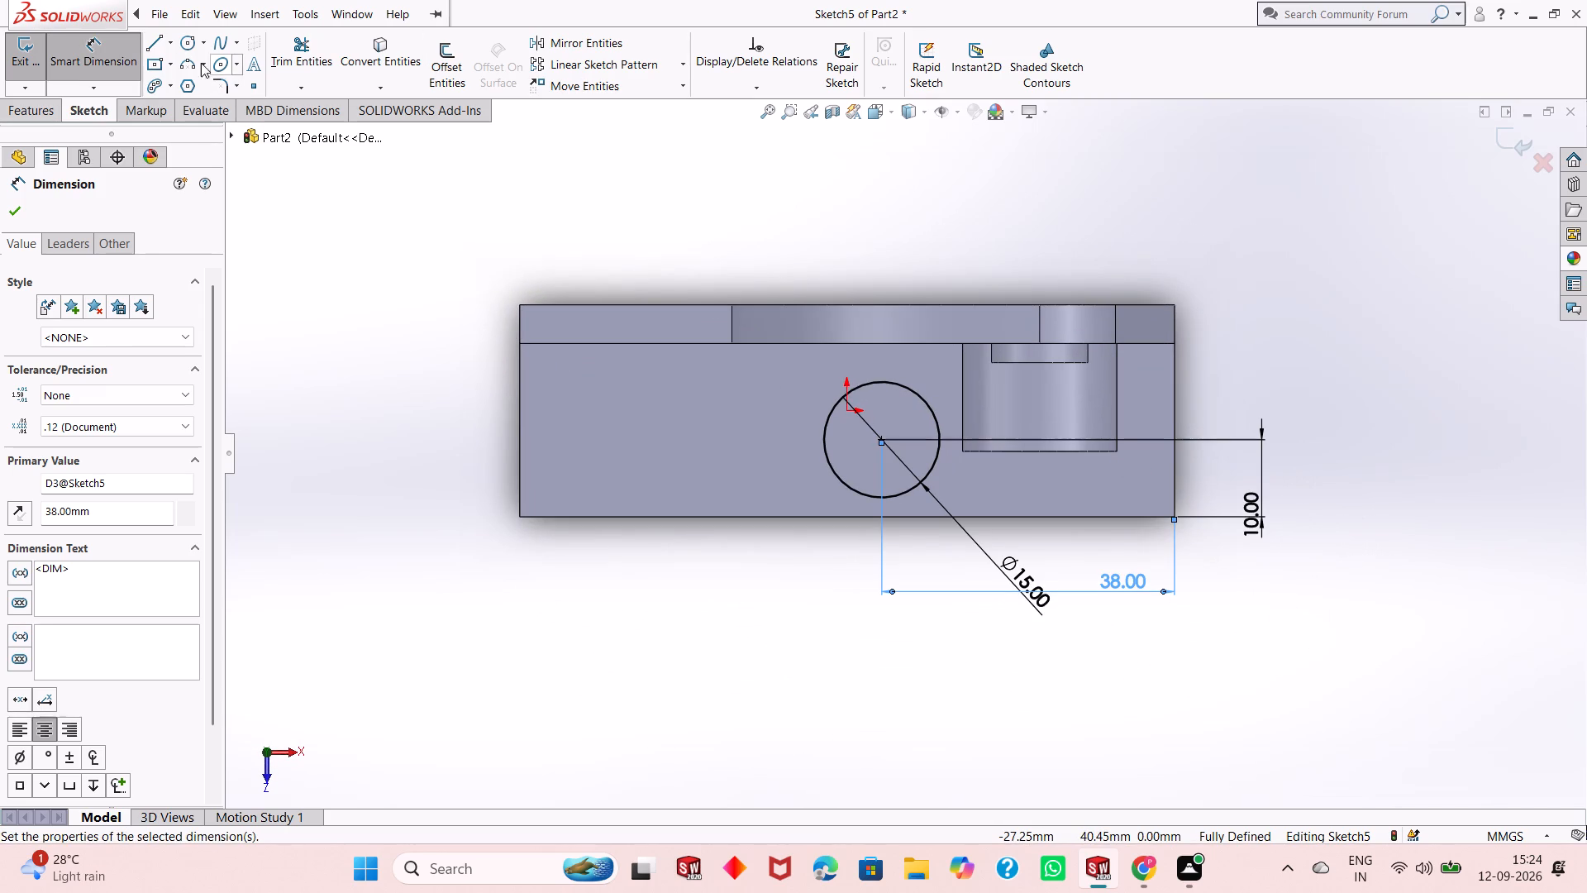
{"action": "left_click", "coordinate": [189, 45]}
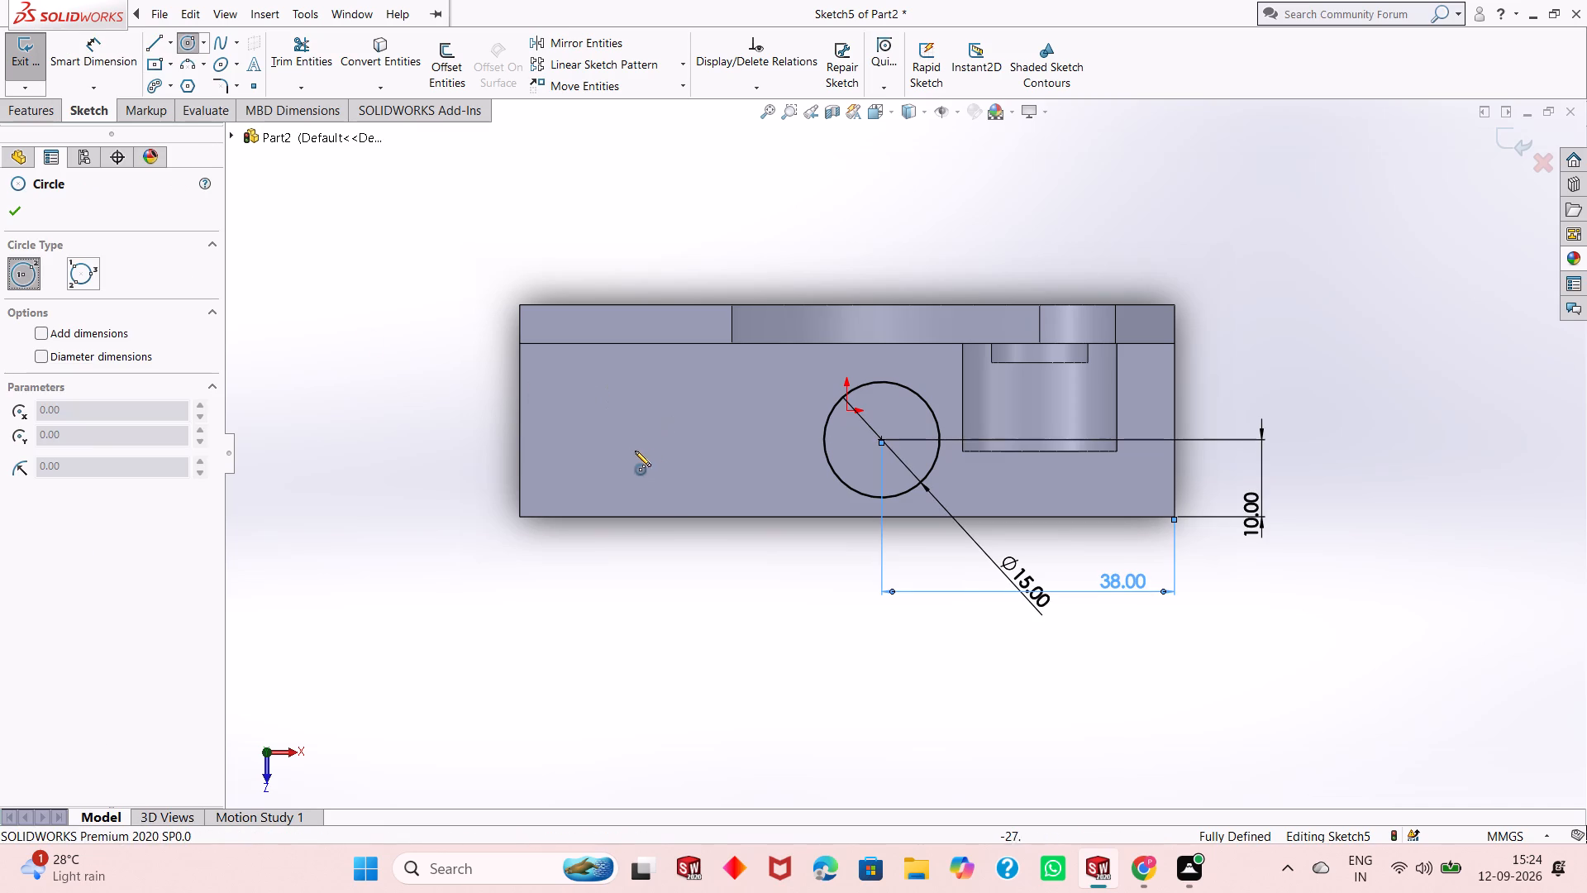
{"action": "left_click", "coordinate": [597, 444]}
{"action": "left_click", "coordinate": [659, 427]}
{"action": "key", "text": "Escape"}
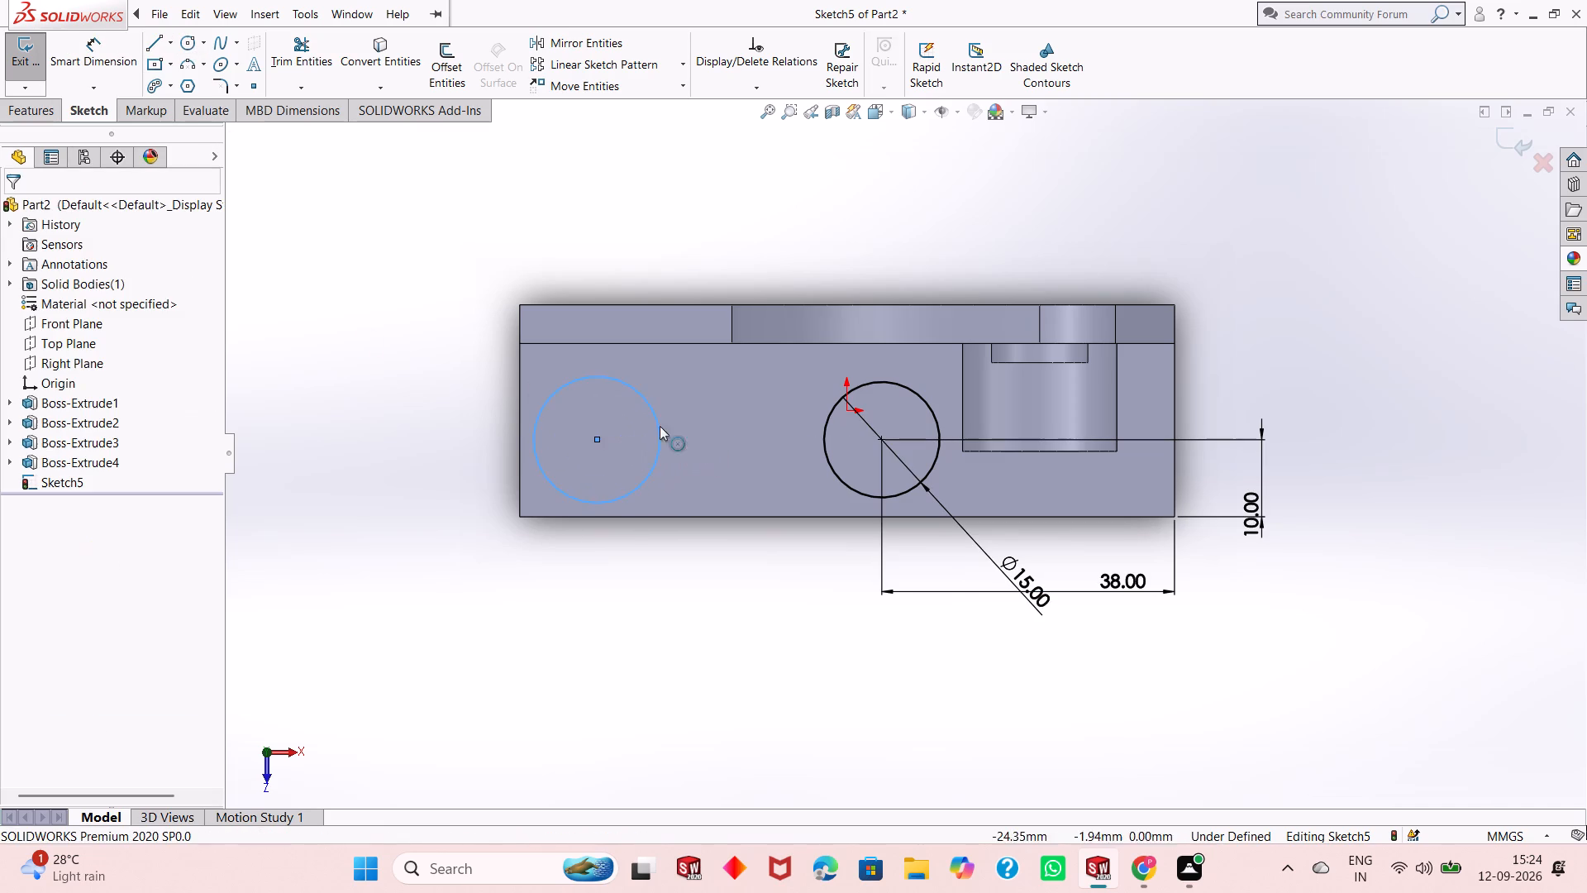
{"action": "key", "text": "Escape"}
{"action": "key", "text": "Escape"}
{"action": "key", "text": "Escape"}
Dimension the second circle on the base plate to a diameter of 15 mm.
{"action": "left_click", "coordinate": [67, 41]}
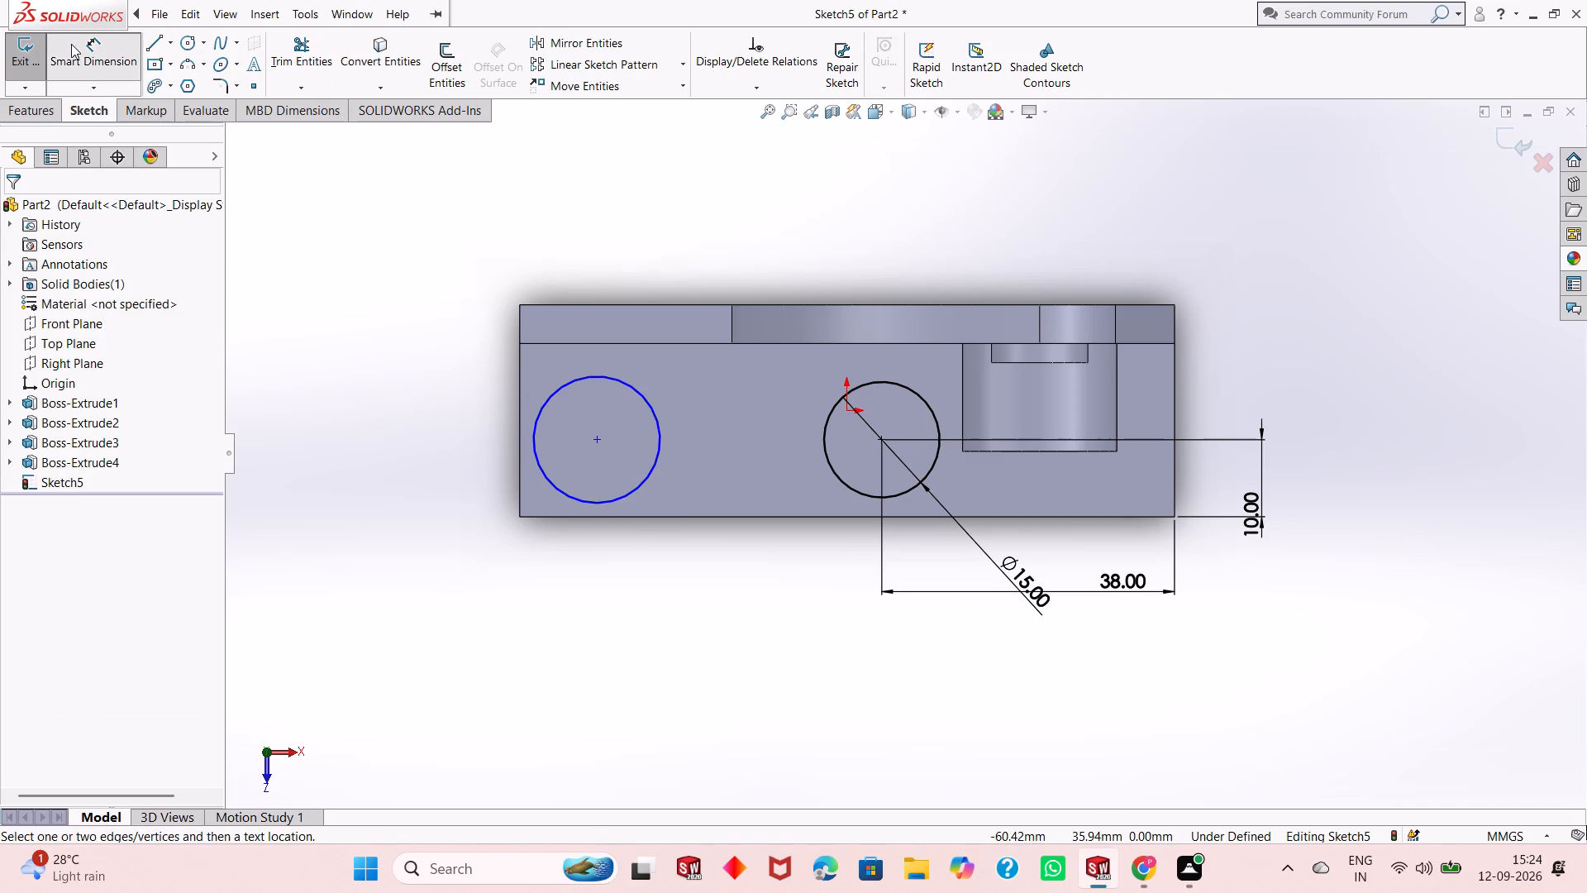
{"action": "left_click", "coordinate": [540, 405]}
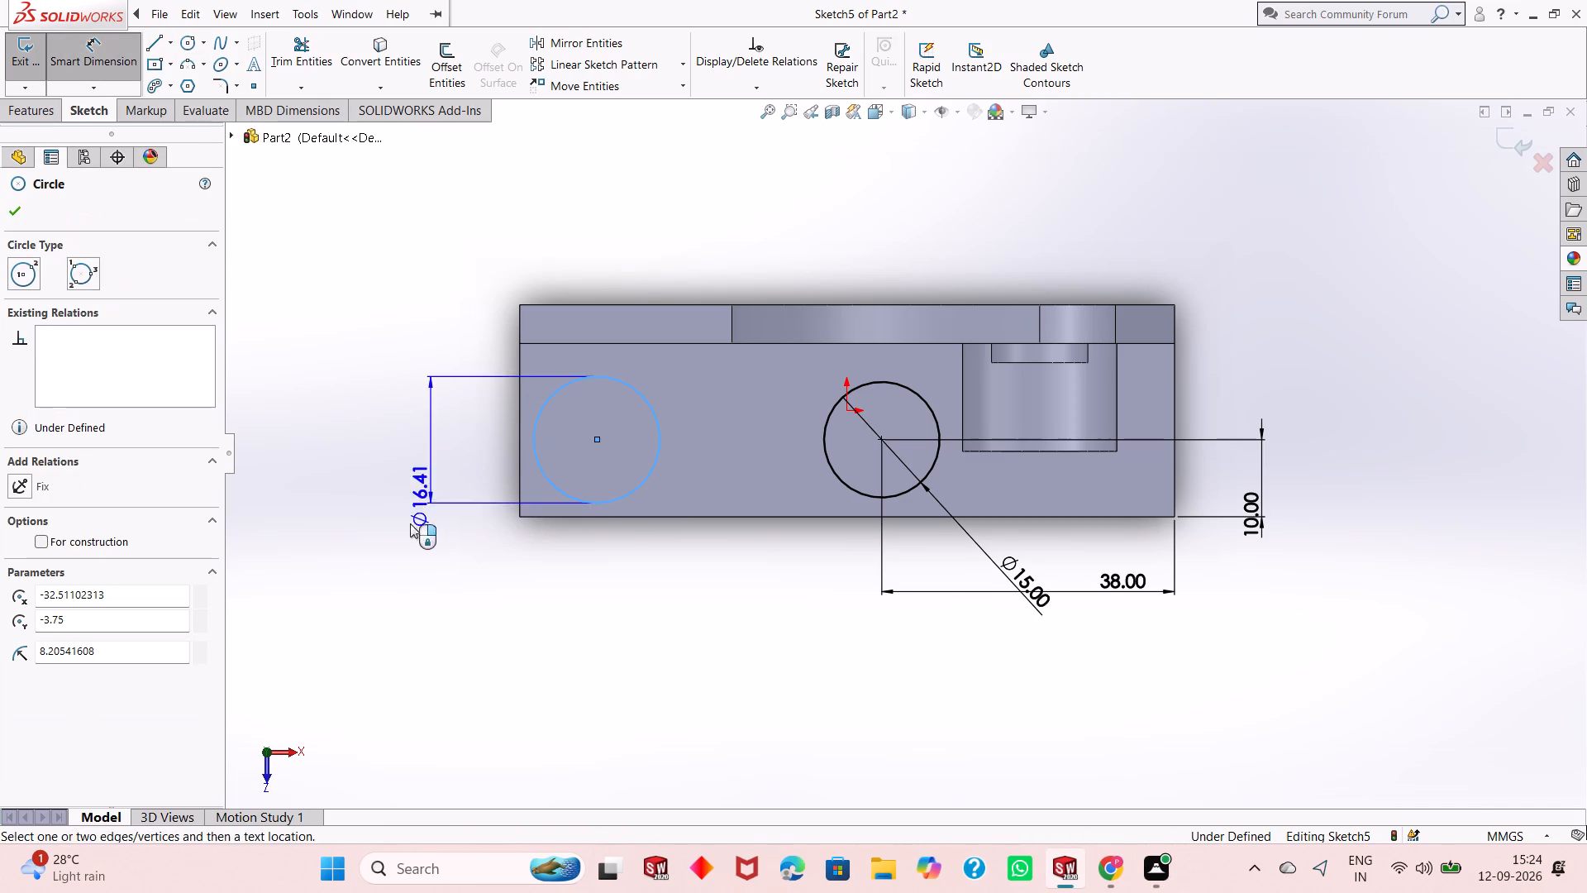
{"action": "left_click", "coordinate": [388, 560]}
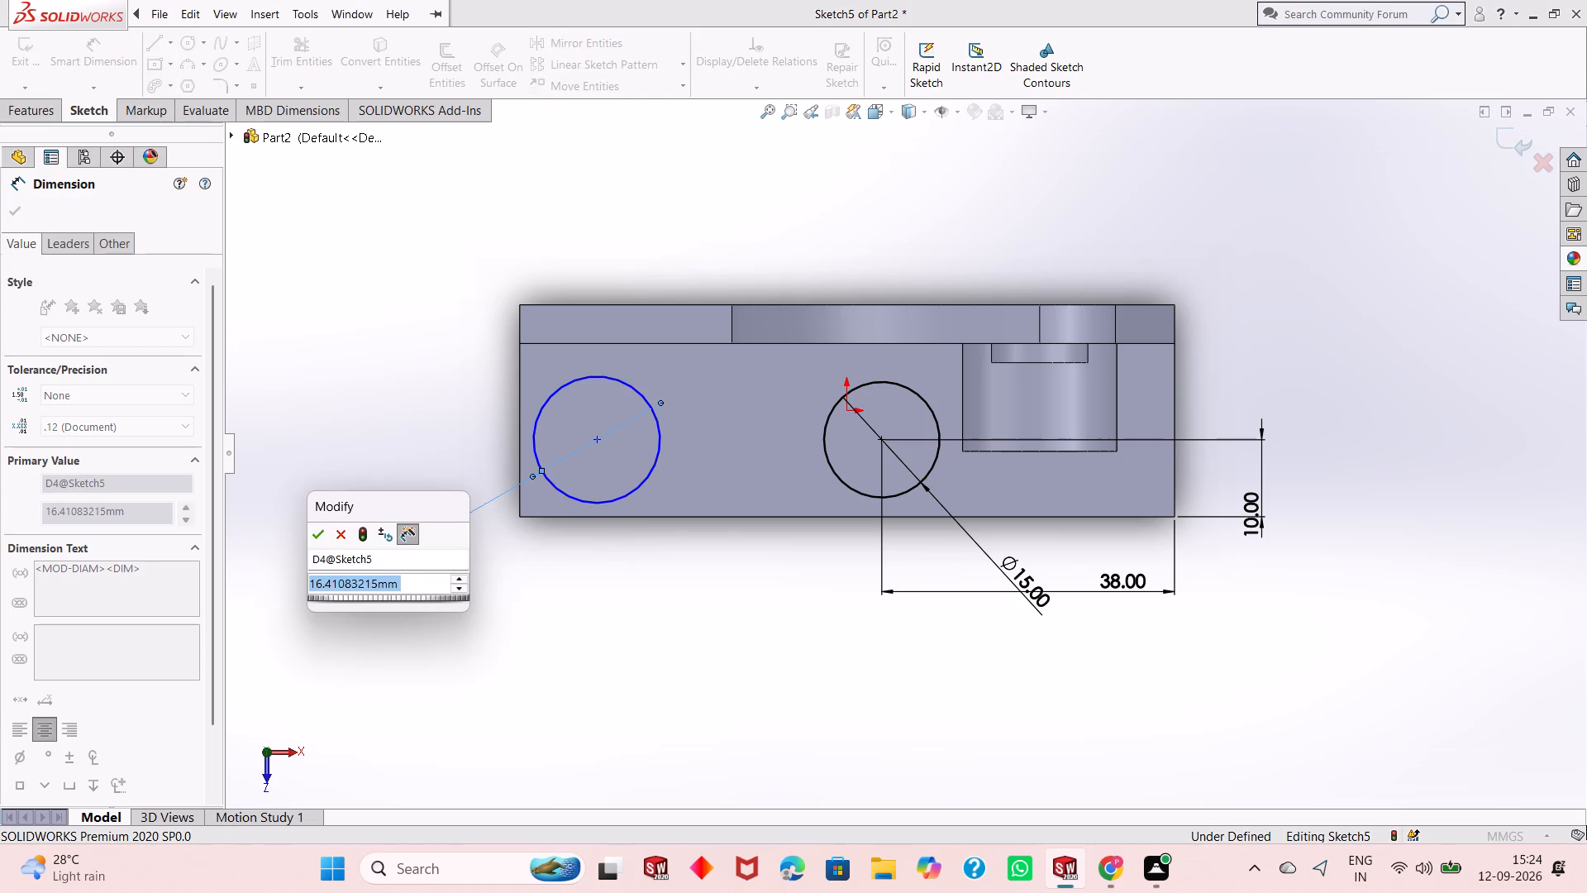
{"action": "type", "text": "15"}
{"action": "key", "text": "Return"}
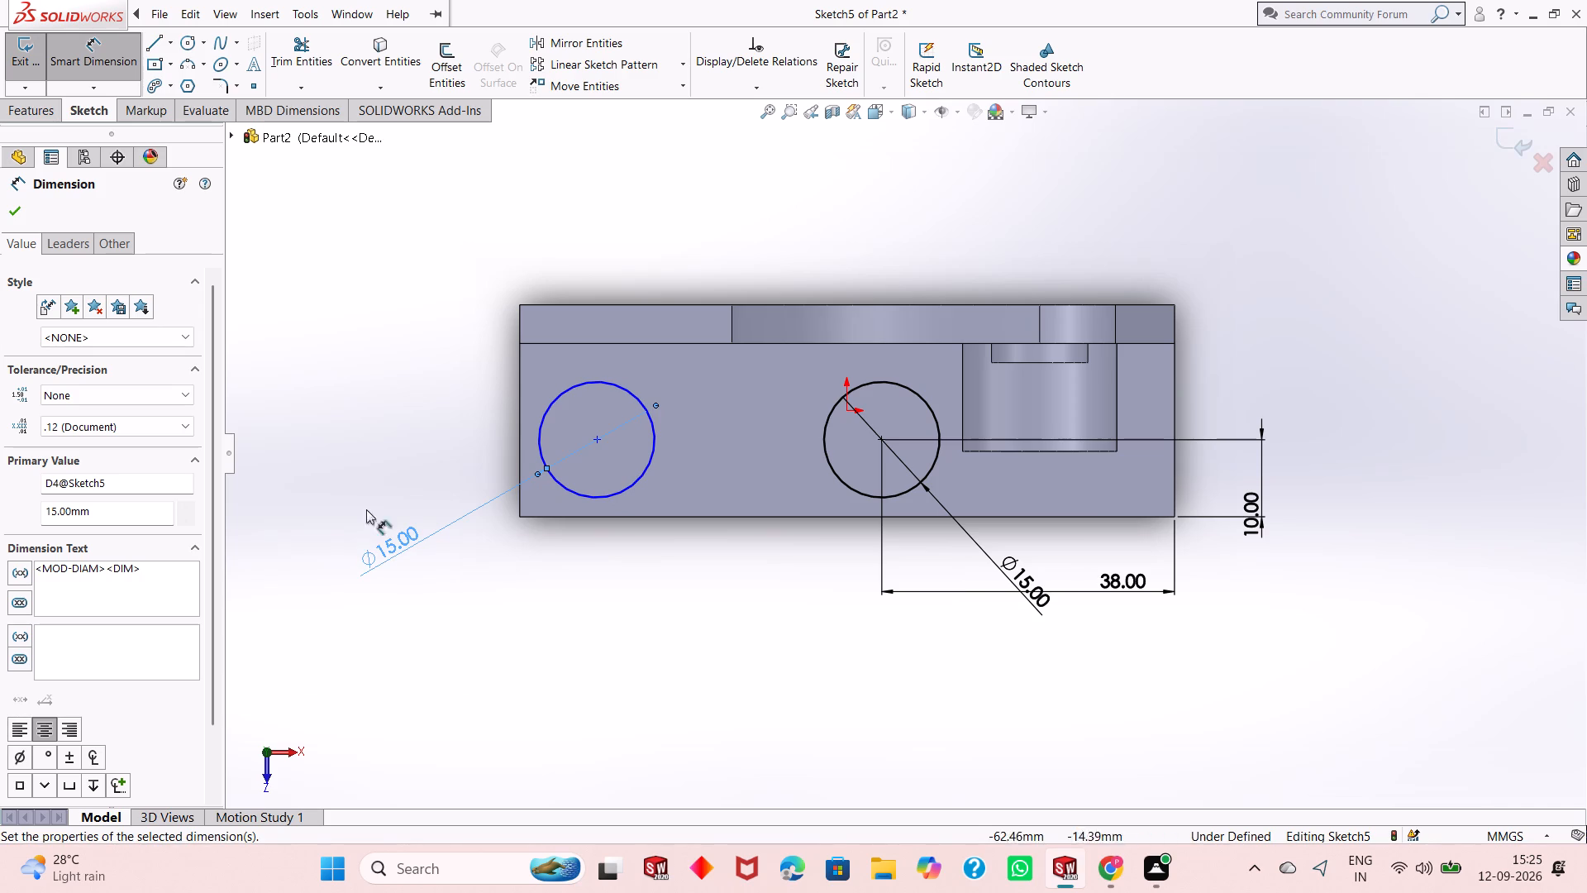
{"action": "left_click", "coordinate": [10, 214]}
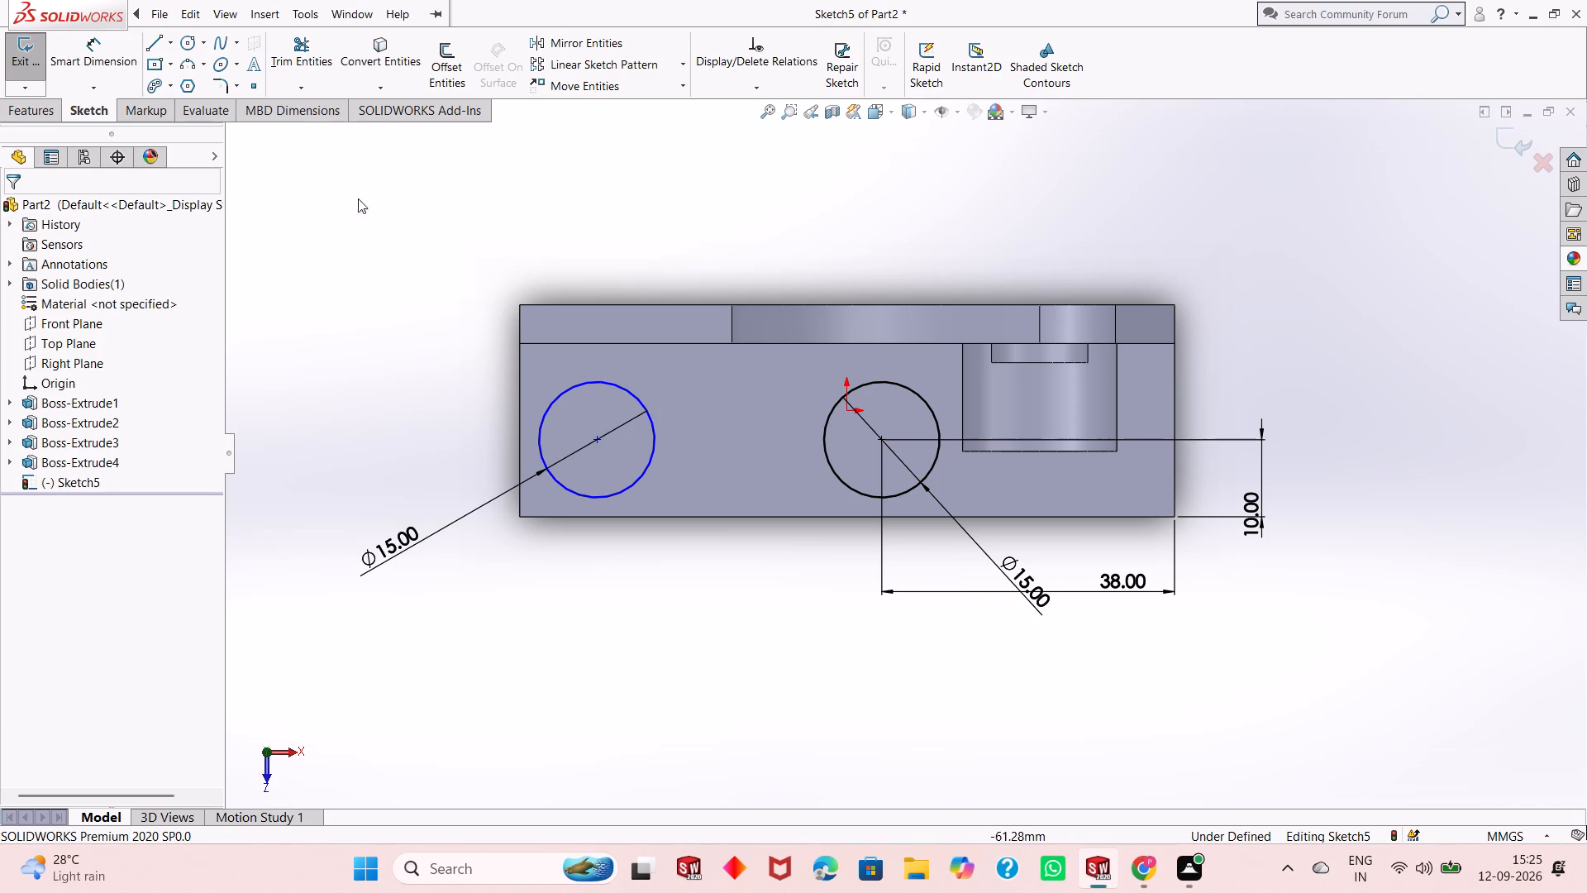
Dimension the second circle's centre 10 mm from the base plate's free long edge.
{"action": "left_click", "coordinate": [112, 63]}
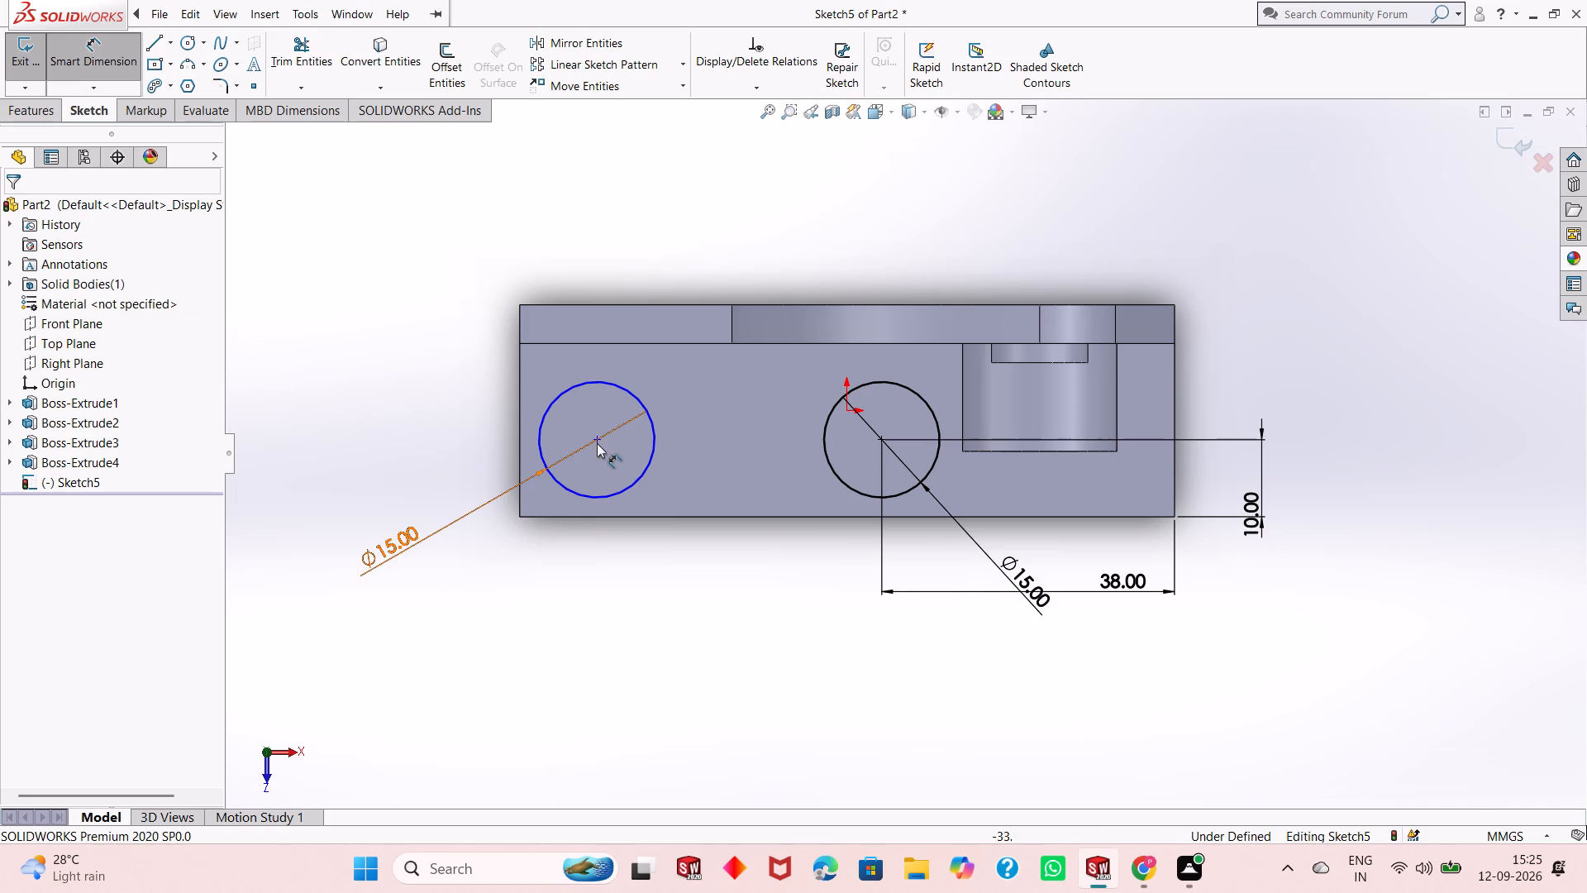
{"action": "left_click", "coordinate": [595, 439]}
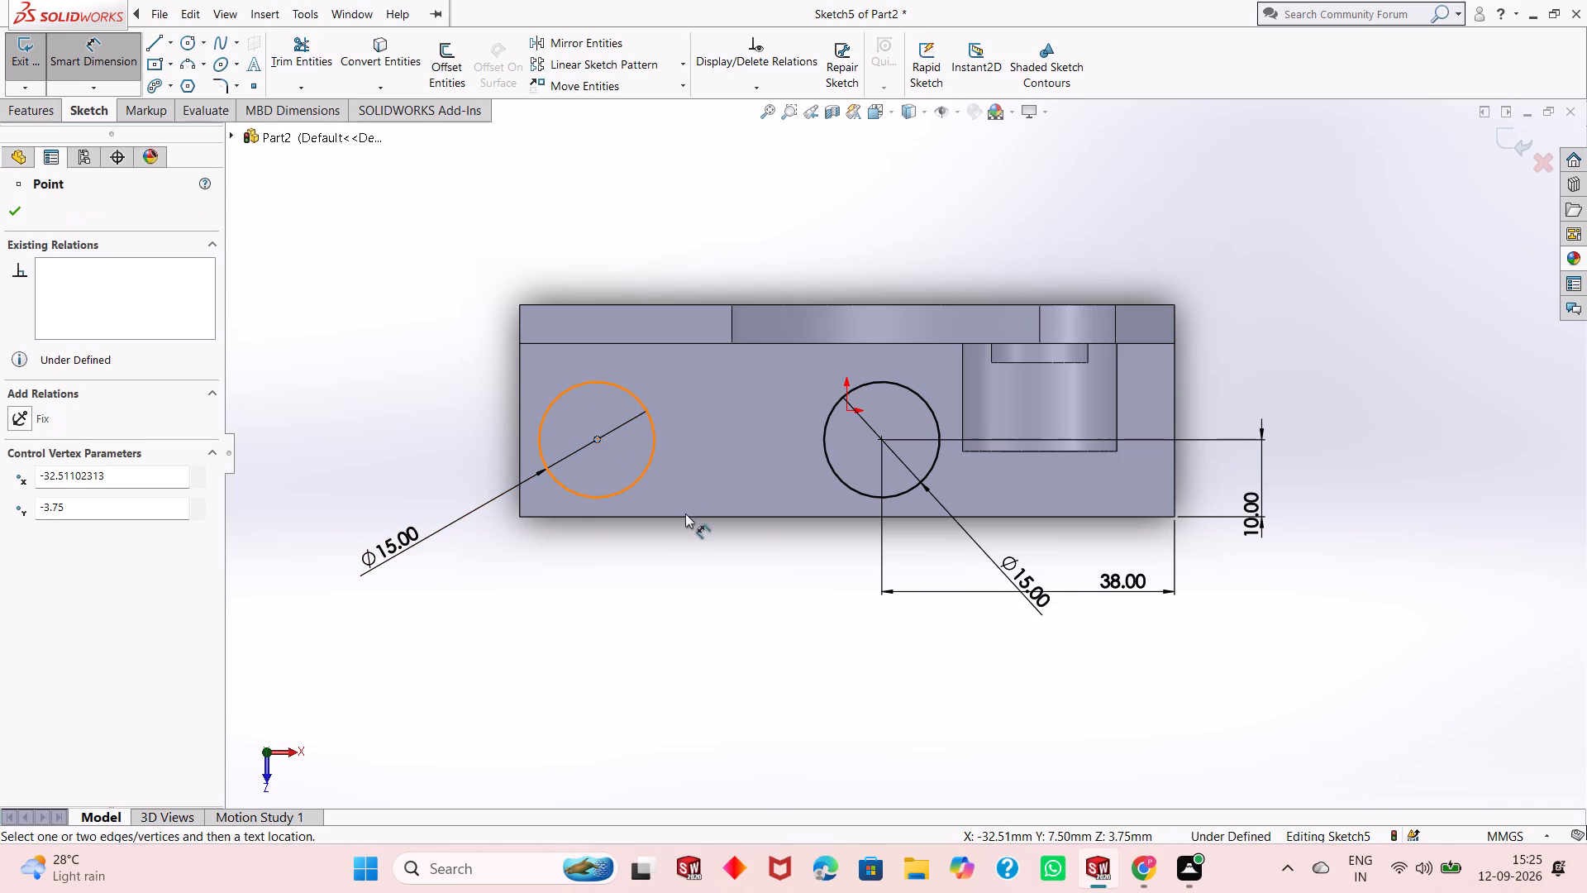
{"action": "left_click", "coordinate": [685, 519]}
{"action": "left_click", "coordinate": [273, 513]}
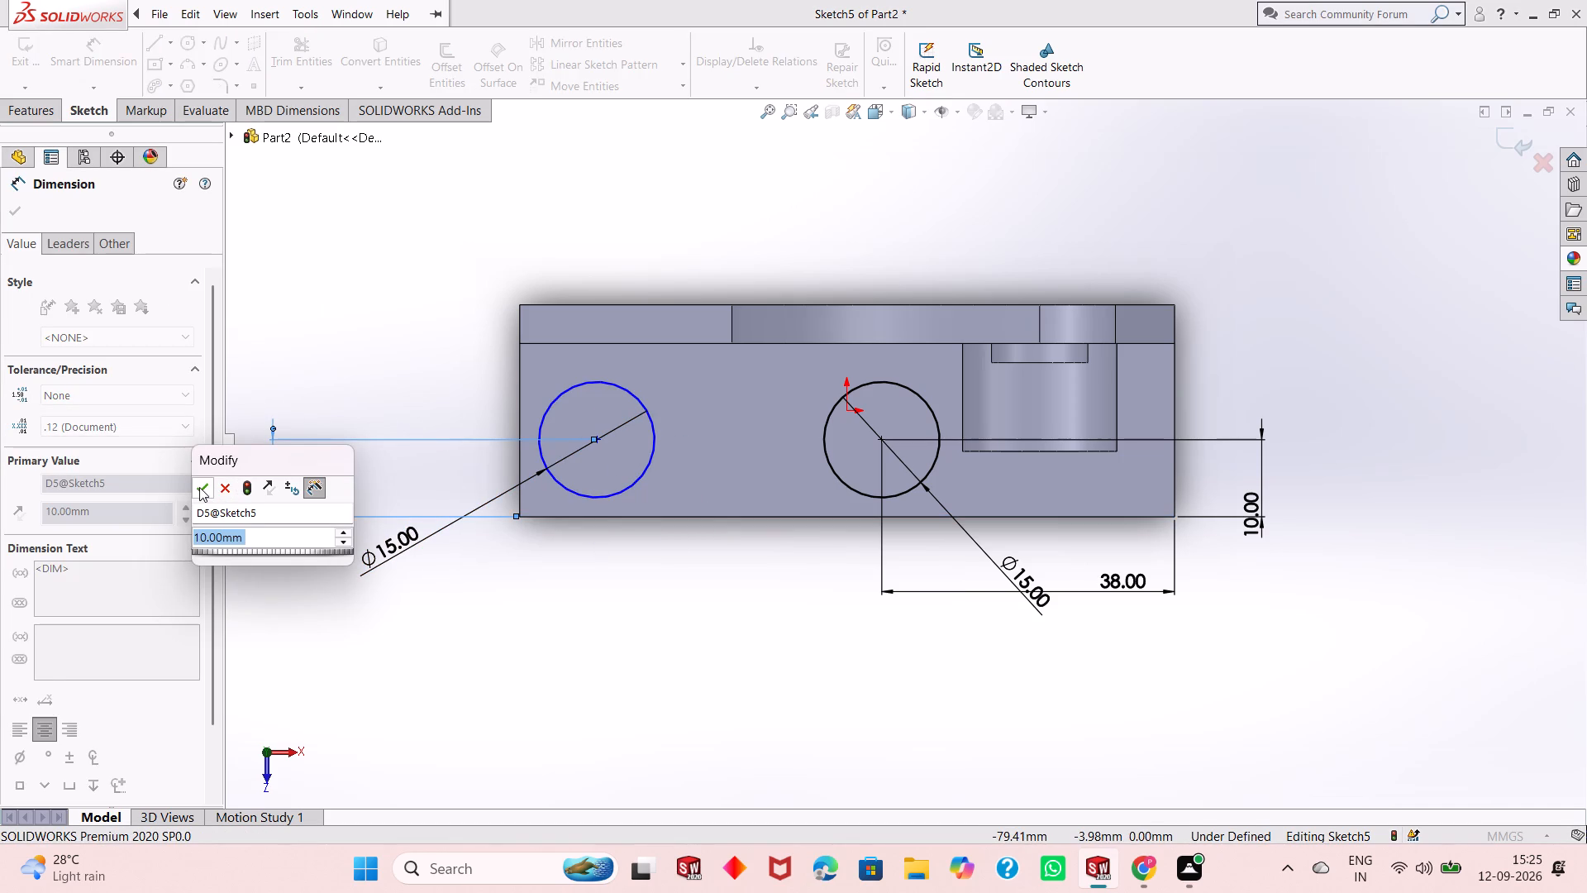
{"action": "left_click", "coordinate": [199, 487]}
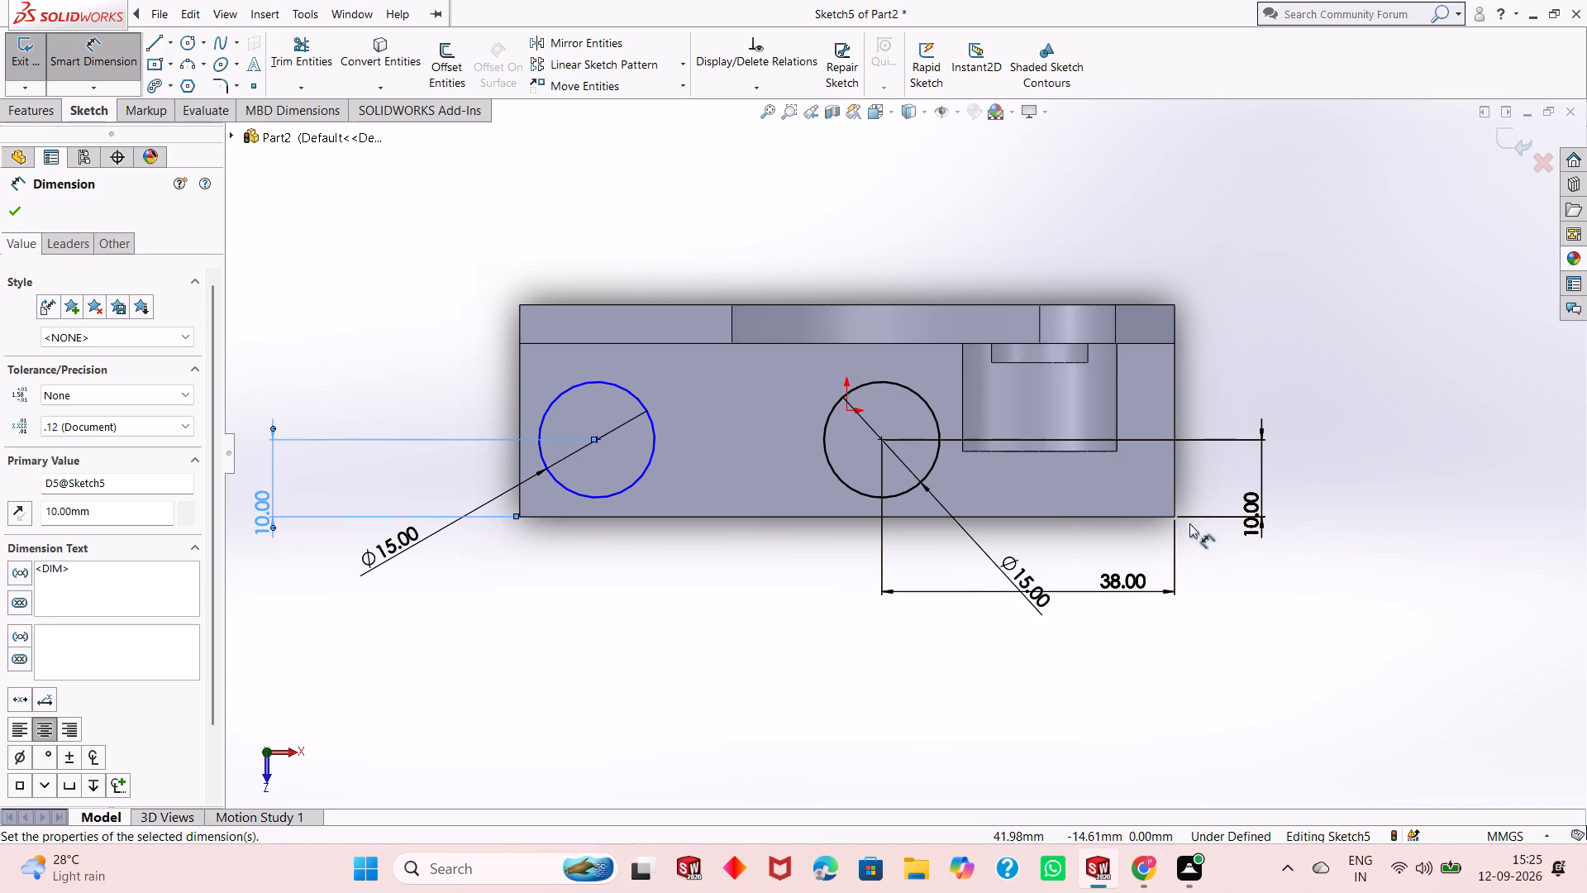
Dimension the second circle's centre 10 mm from the base plate's end edge opposite the lug.
{"action": "scroll", "coordinate": [1109, 435], "scroll_direction": "down", "scroll_amount": 1}
{"action": "scroll", "coordinate": [988, 450], "scroll_direction": "up", "scroll_amount": 1}
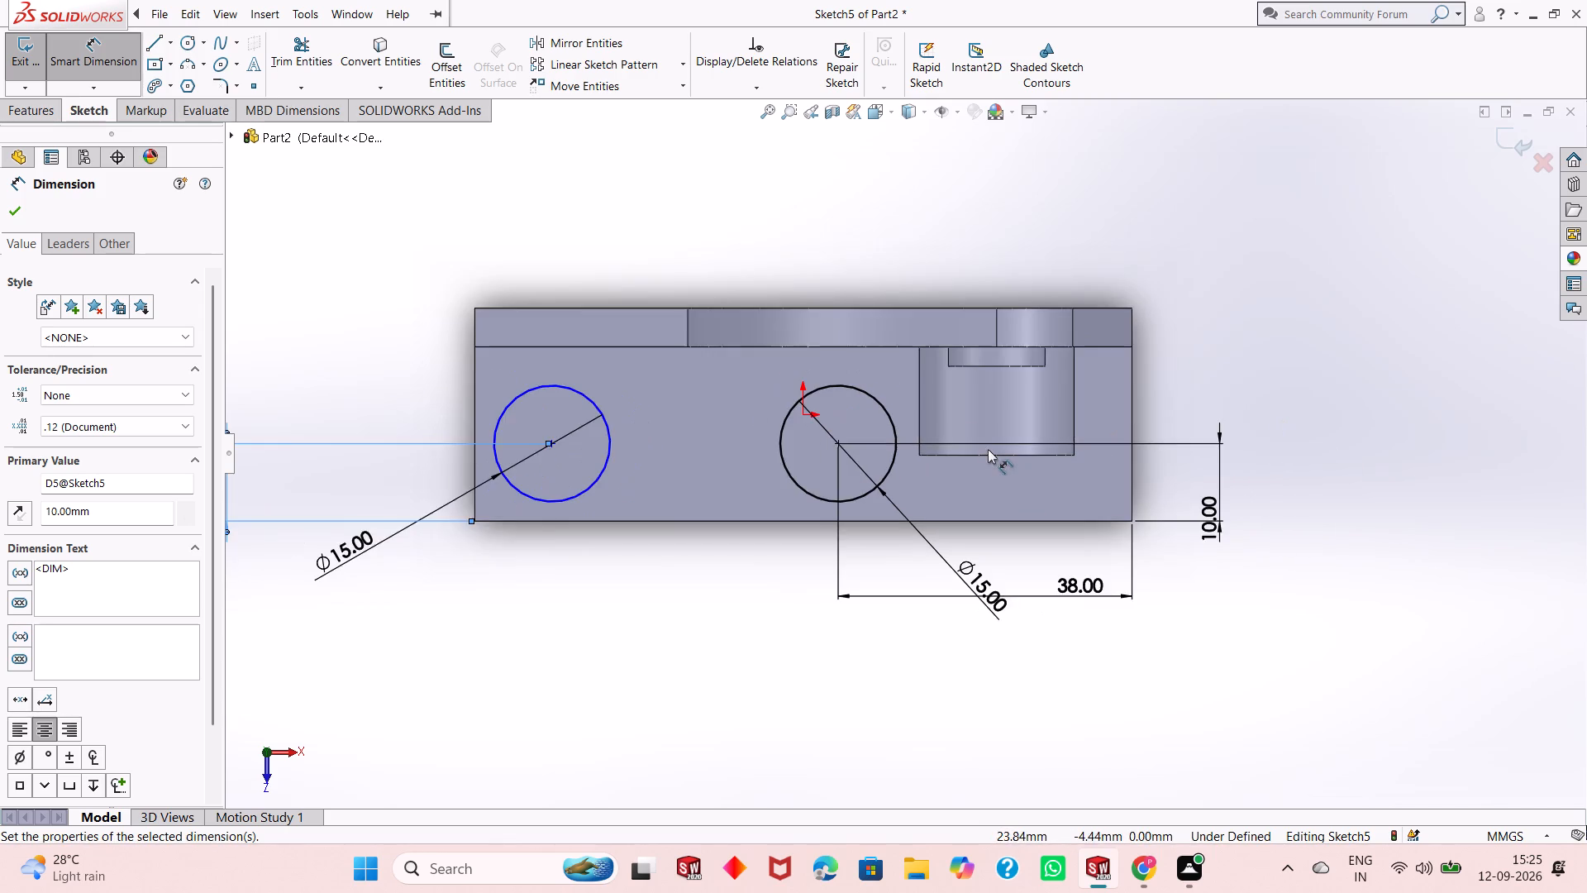
{"action": "scroll", "coordinate": [988, 446], "scroll_direction": "up", "scroll_amount": 1}
{"action": "scroll", "coordinate": [989, 446], "scroll_direction": "down", "scroll_amount": 1}
{"action": "scroll", "coordinate": [942, 432], "scroll_direction": "up", "scroll_amount": 1}
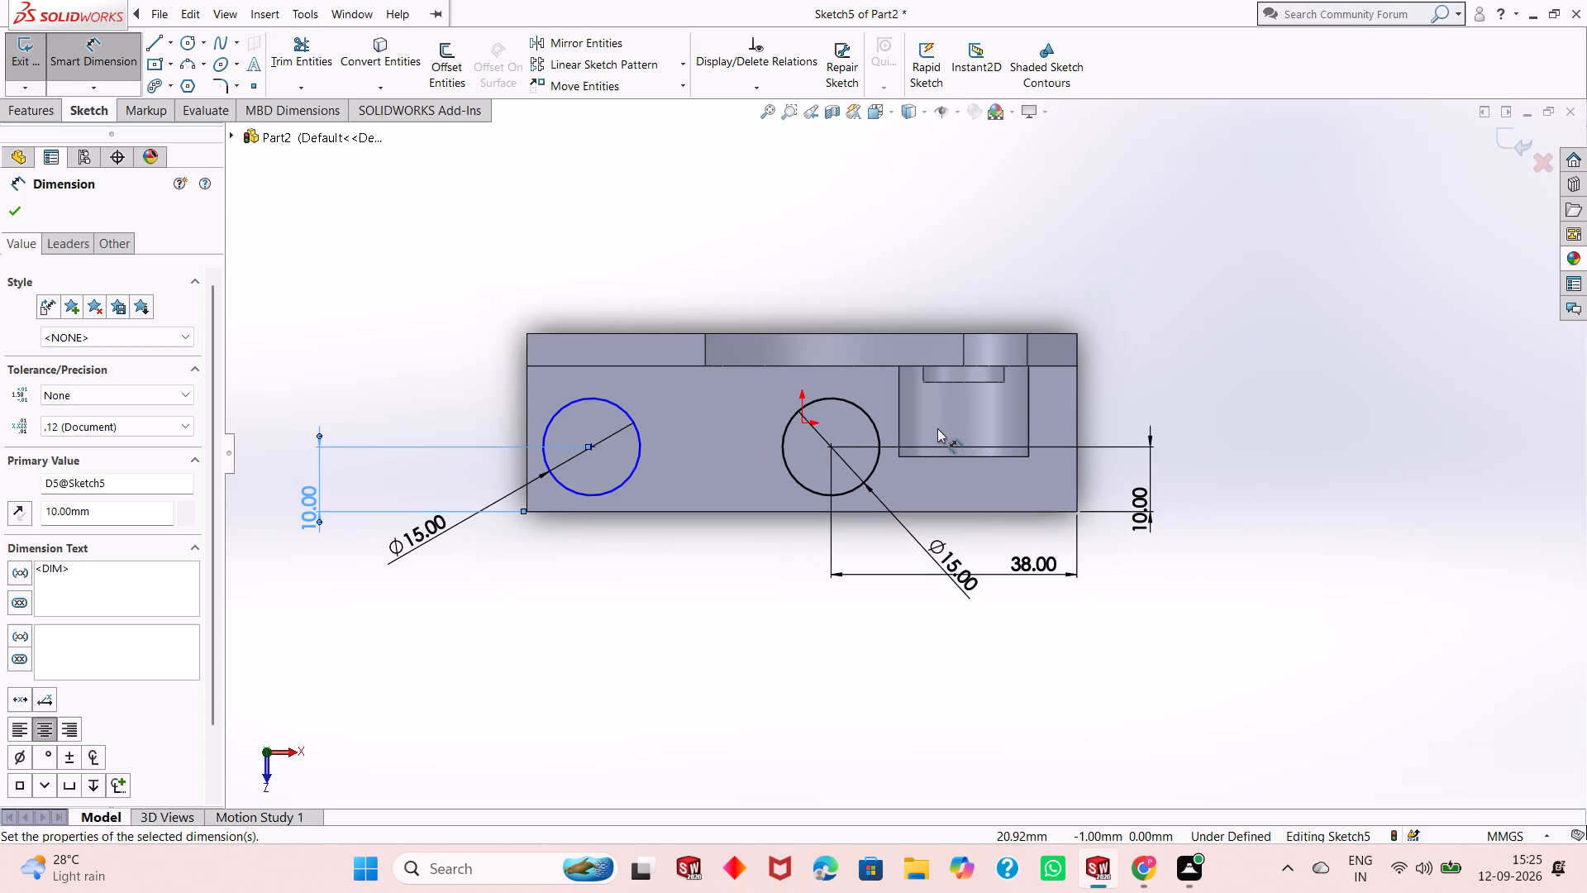
{"action": "scroll", "coordinate": [936, 426], "scroll_direction": "up", "scroll_amount": 1}
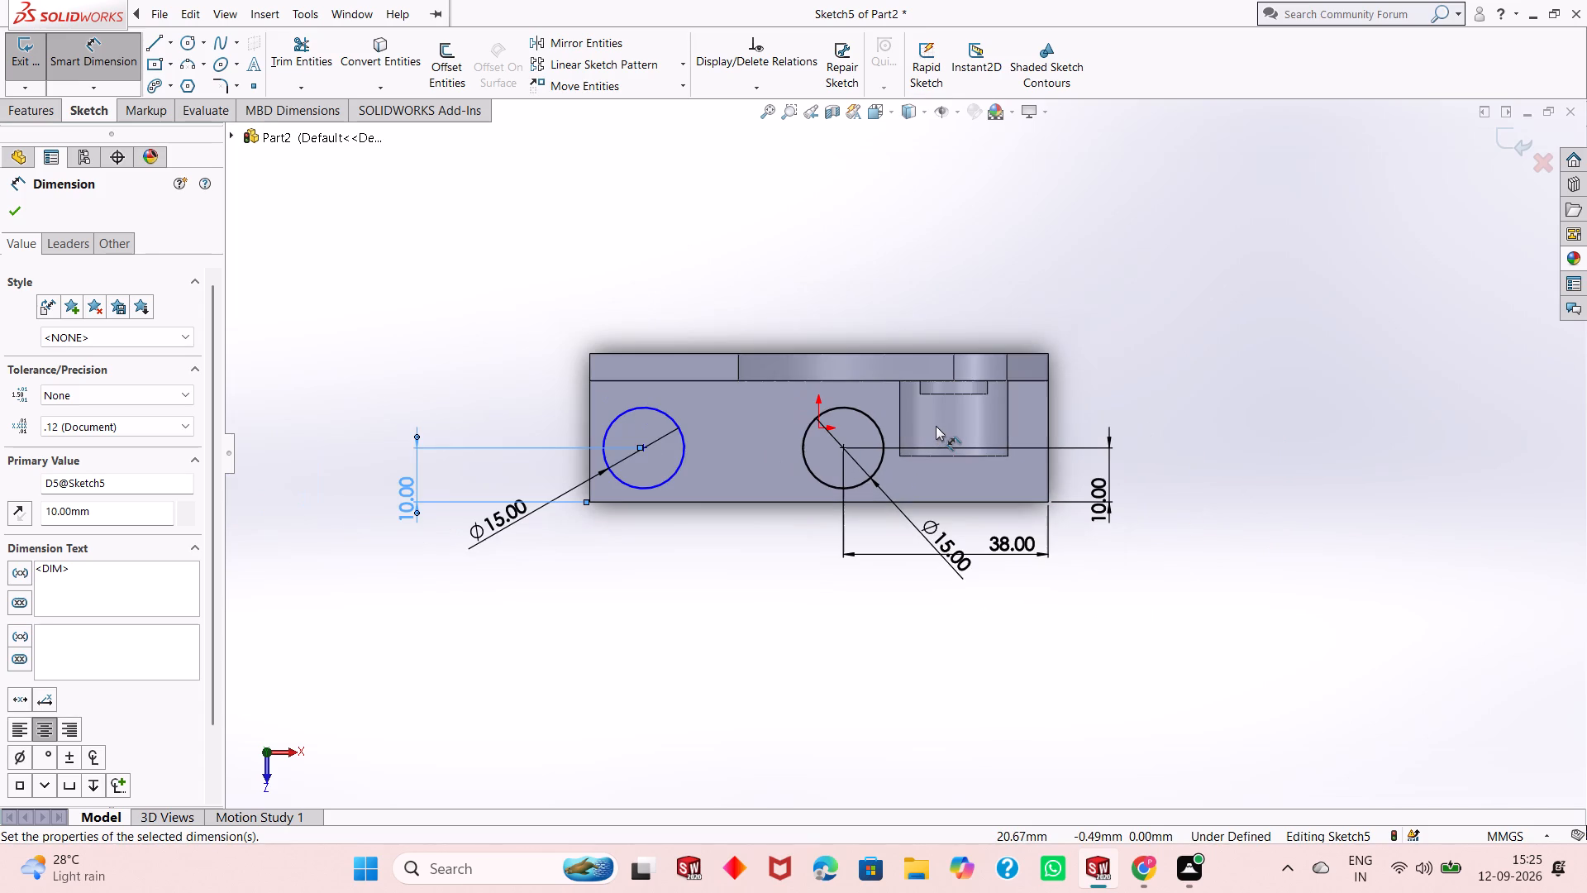
{"action": "scroll", "coordinate": [936, 426], "scroll_direction": "up", "scroll_amount": 2}
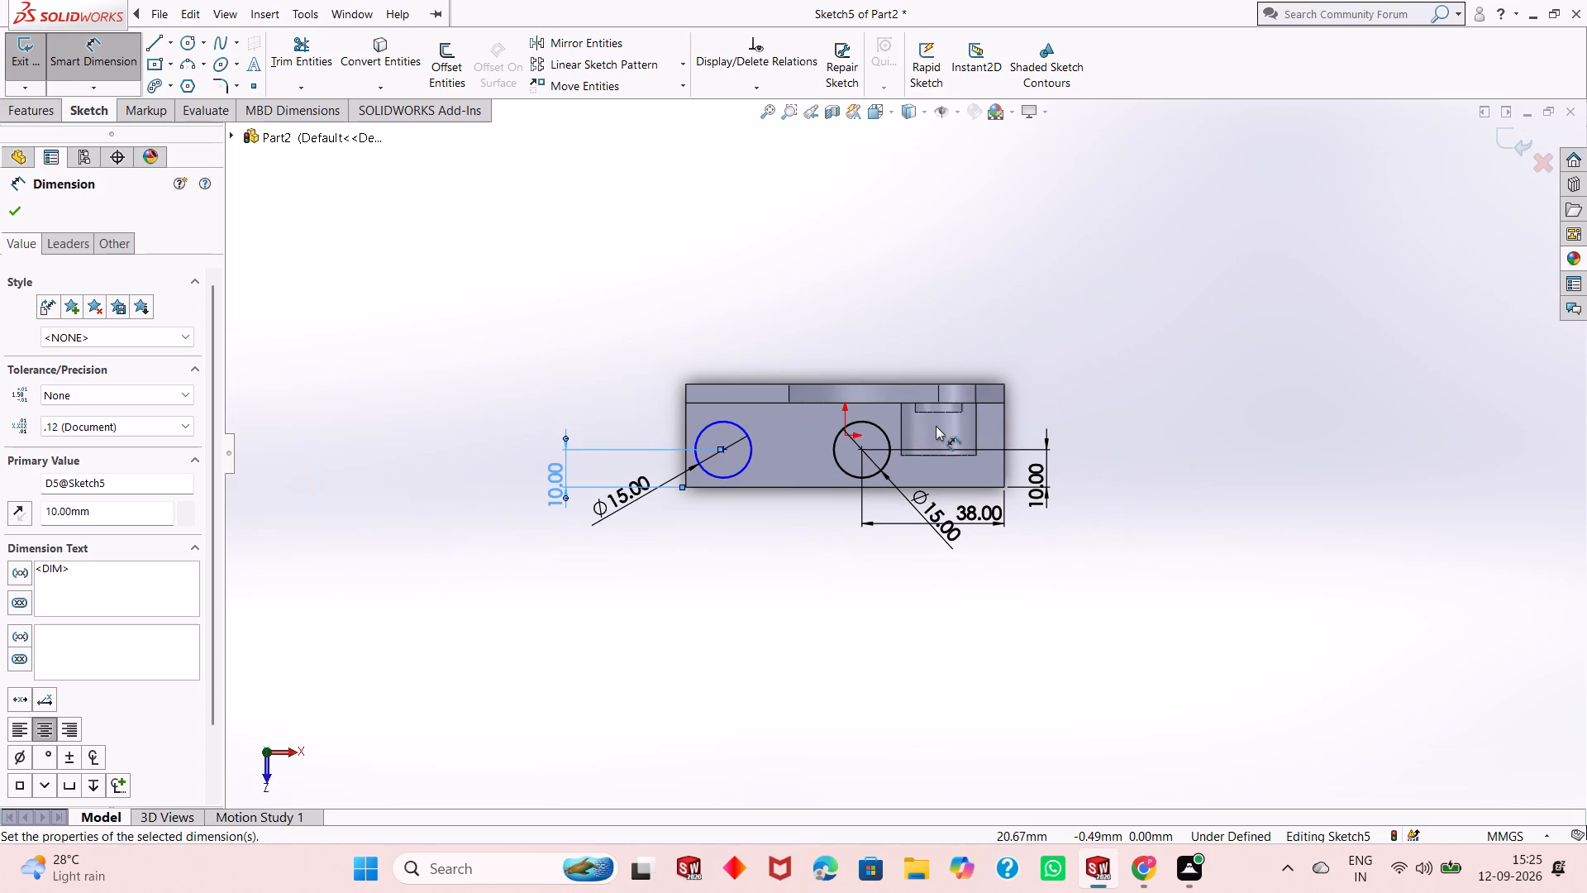
{"action": "scroll", "coordinate": [932, 451], "scroll_direction": "up", "scroll_amount": 1}
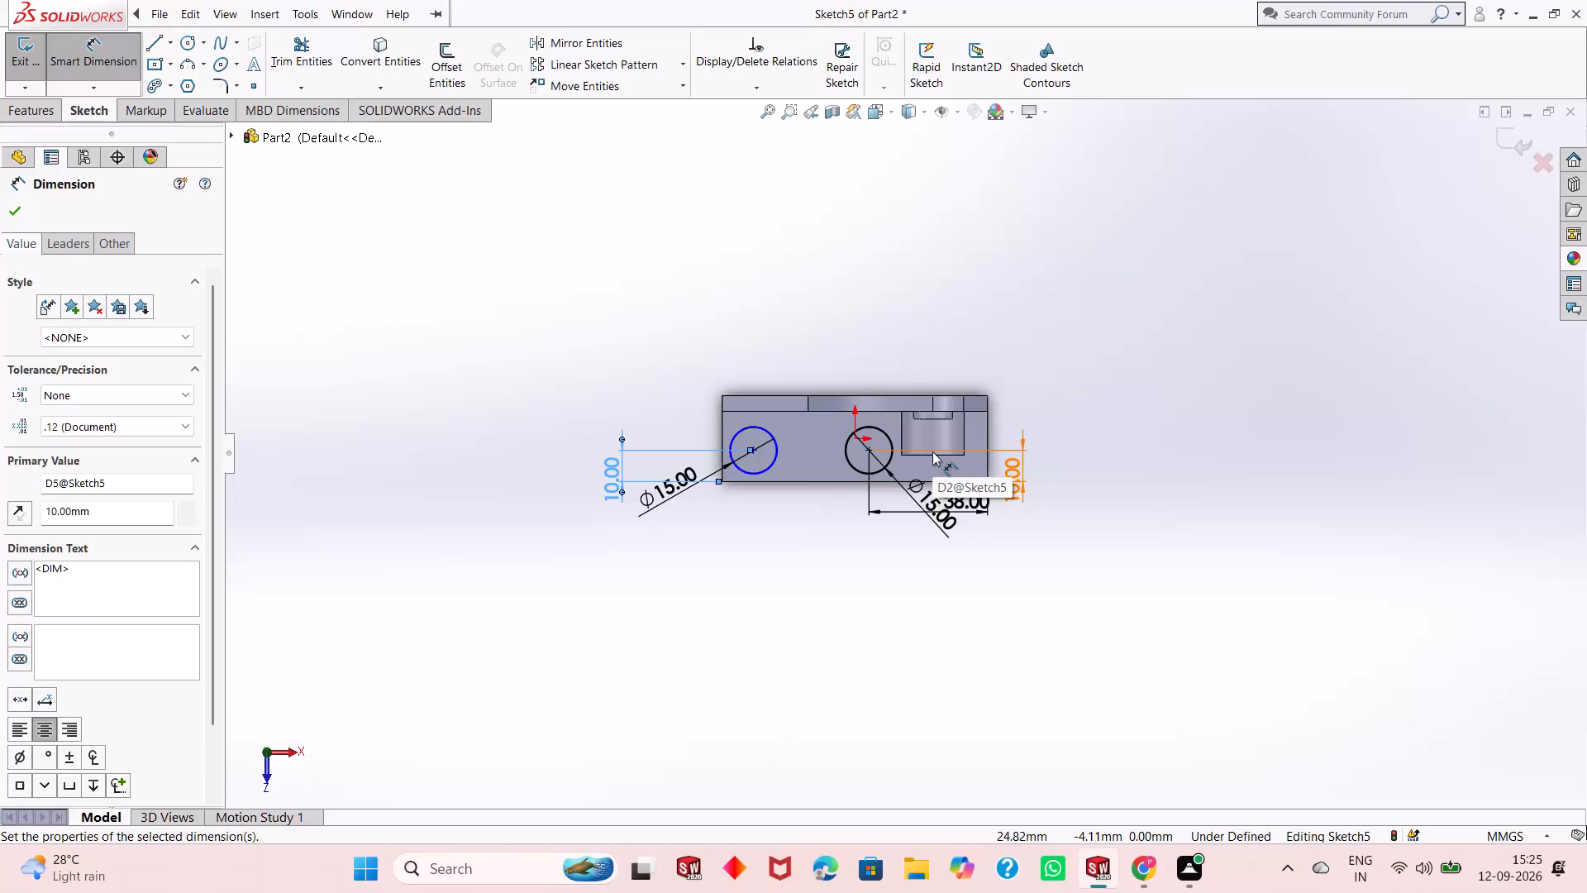
{"action": "scroll", "coordinate": [851, 461], "scroll_direction": "down", "scroll_amount": 5}
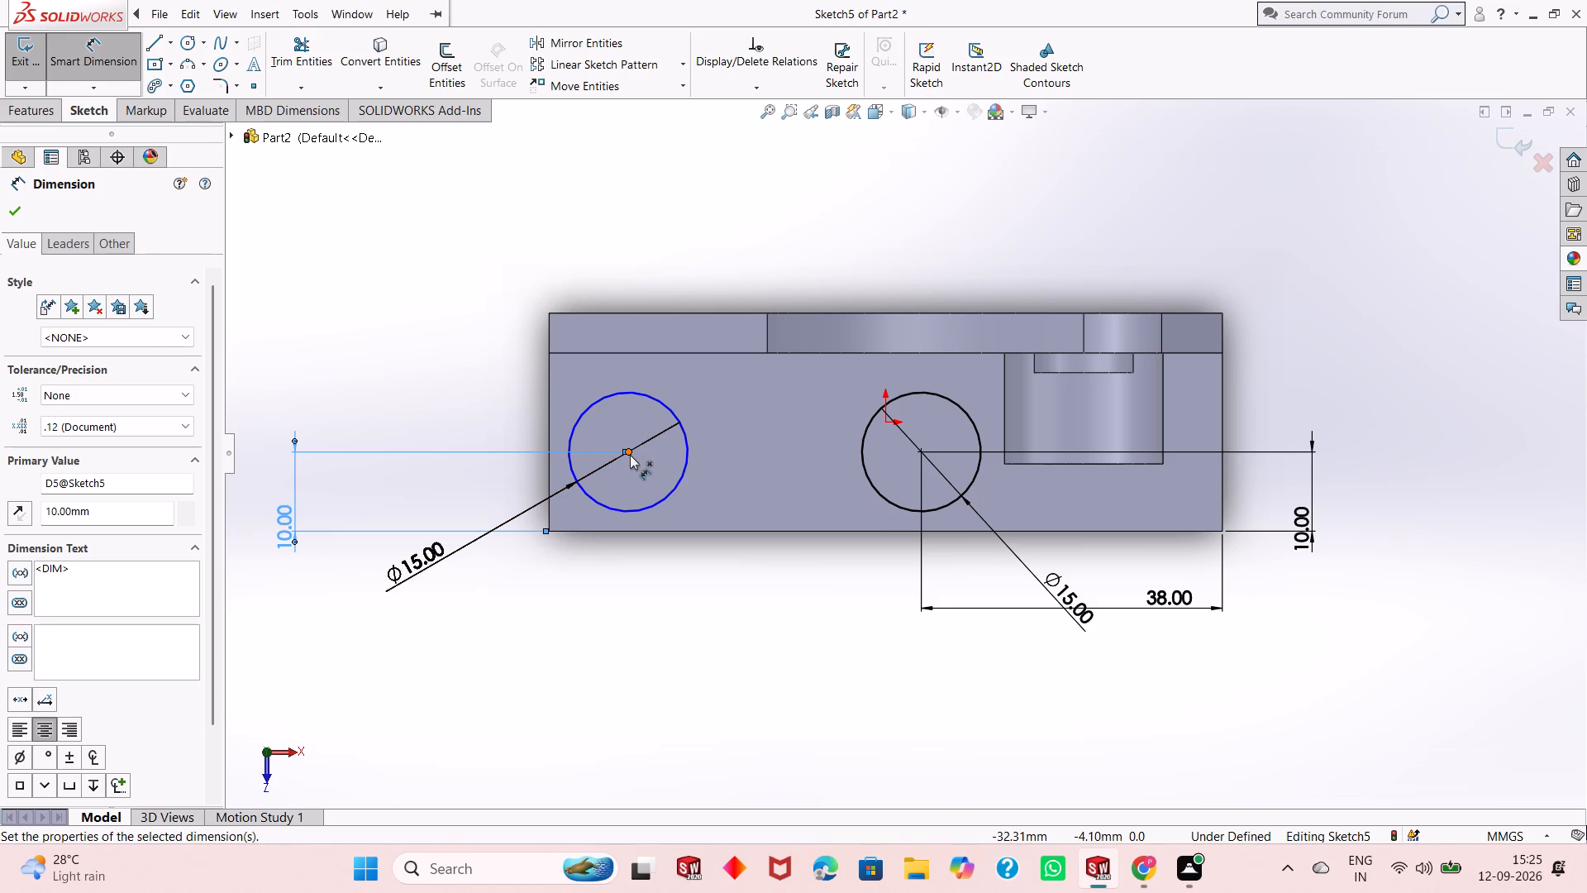
{"action": "left_click", "coordinate": [630, 455]}
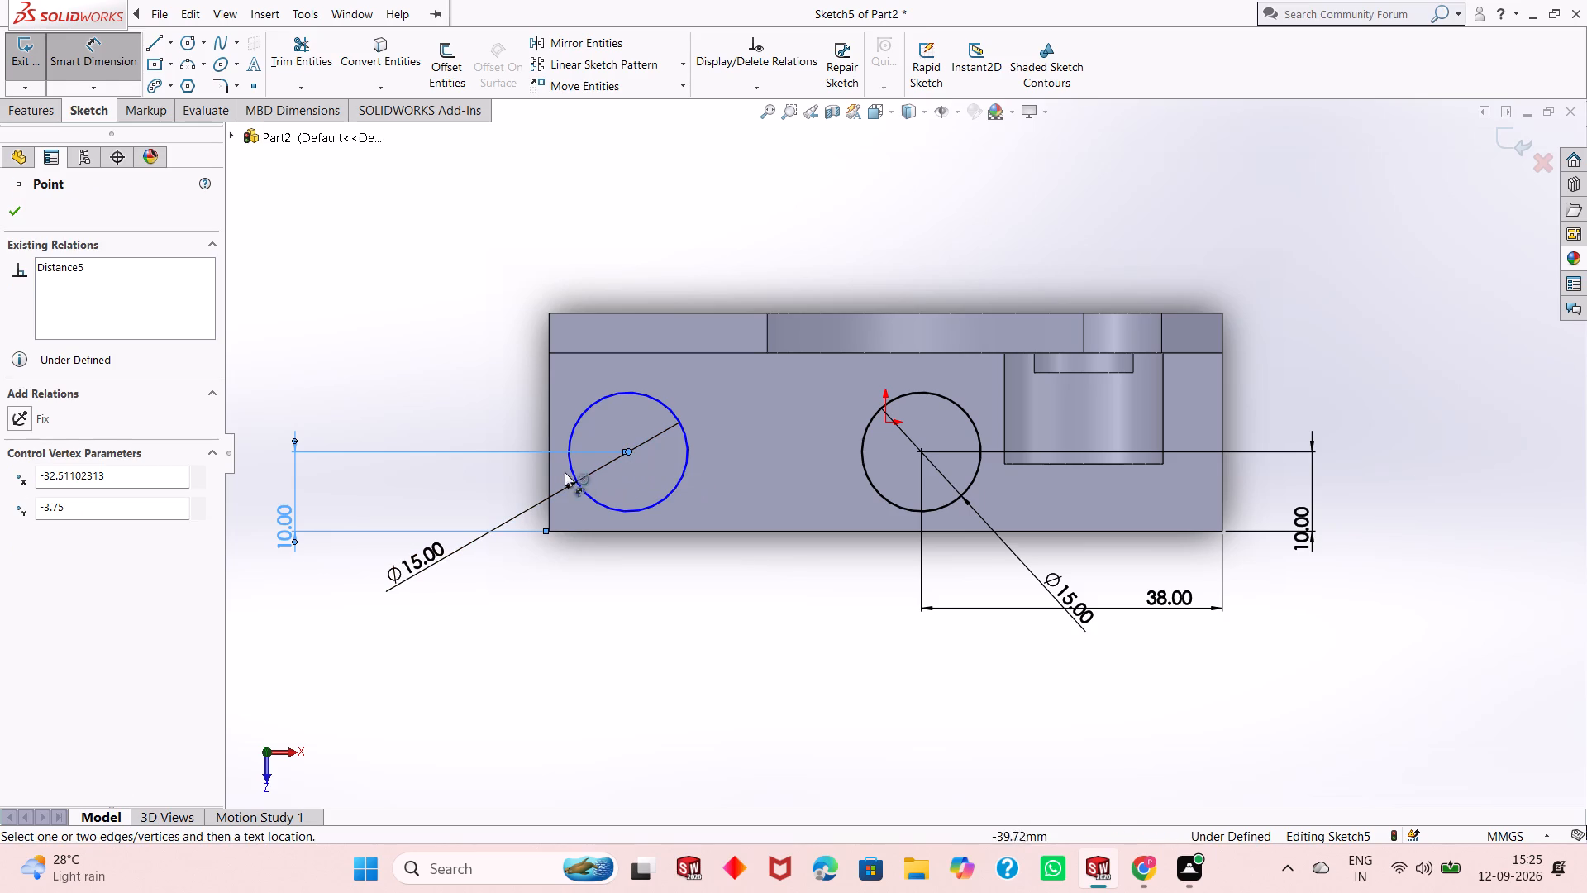
{"action": "left_click", "coordinate": [551, 465]}
{"action": "left_click", "coordinate": [576, 642]}
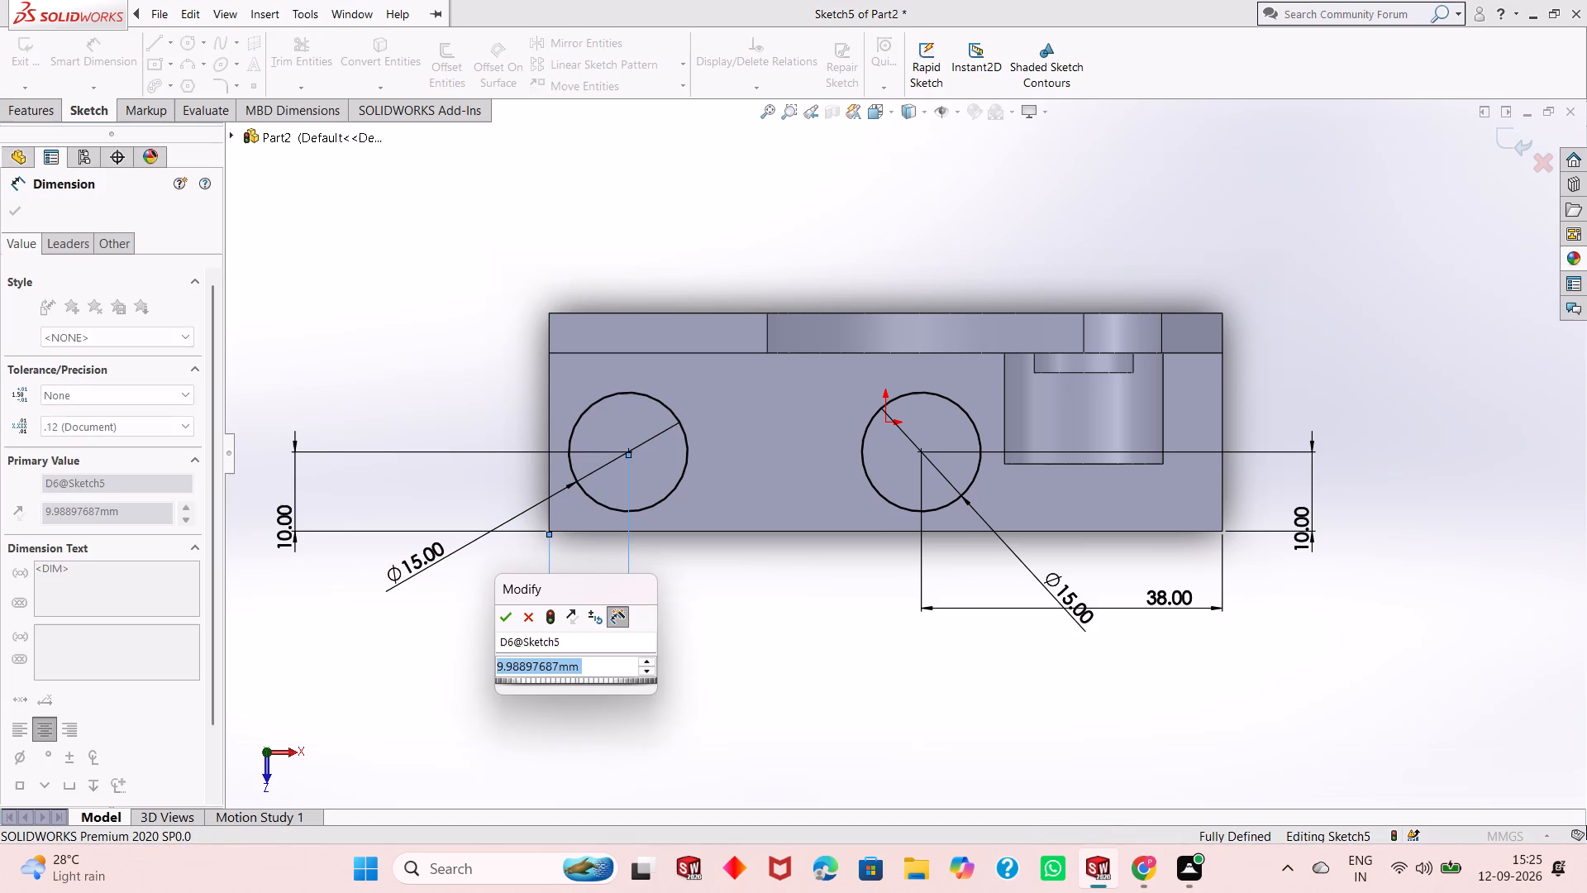
{"action": "type", "text": "10"}
{"action": "key", "text": "Return"}
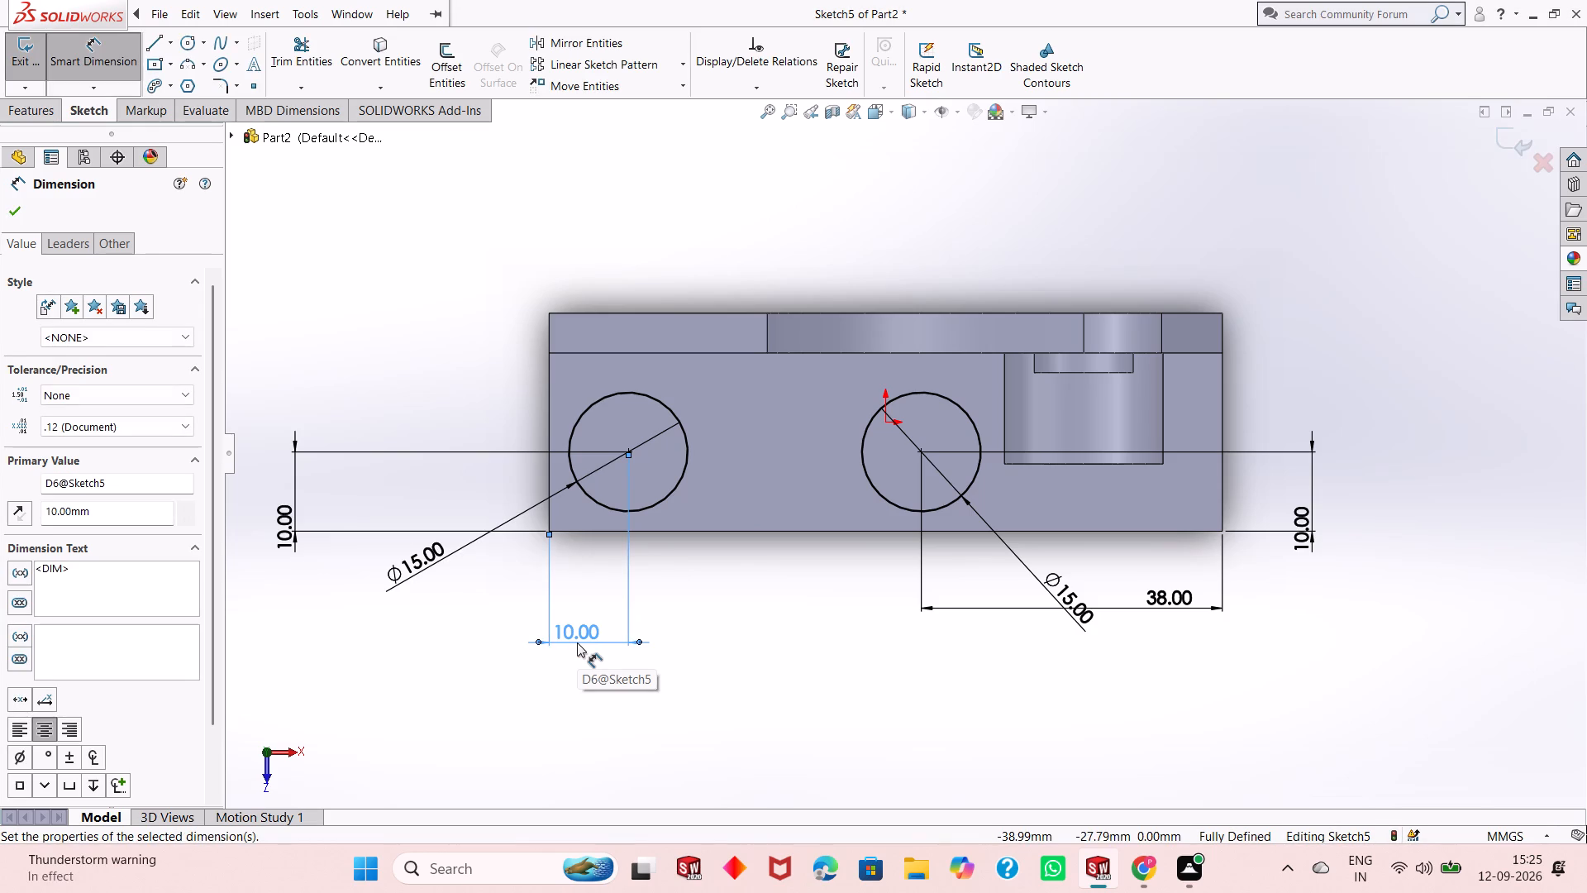
Examine the placement of both dimensioned circles on the base plate relative to the lug, from several angles and face-on.
{"action": "middle_click_drag", "start_coordinate": [678, 630], "coordinate": [662, 493]}
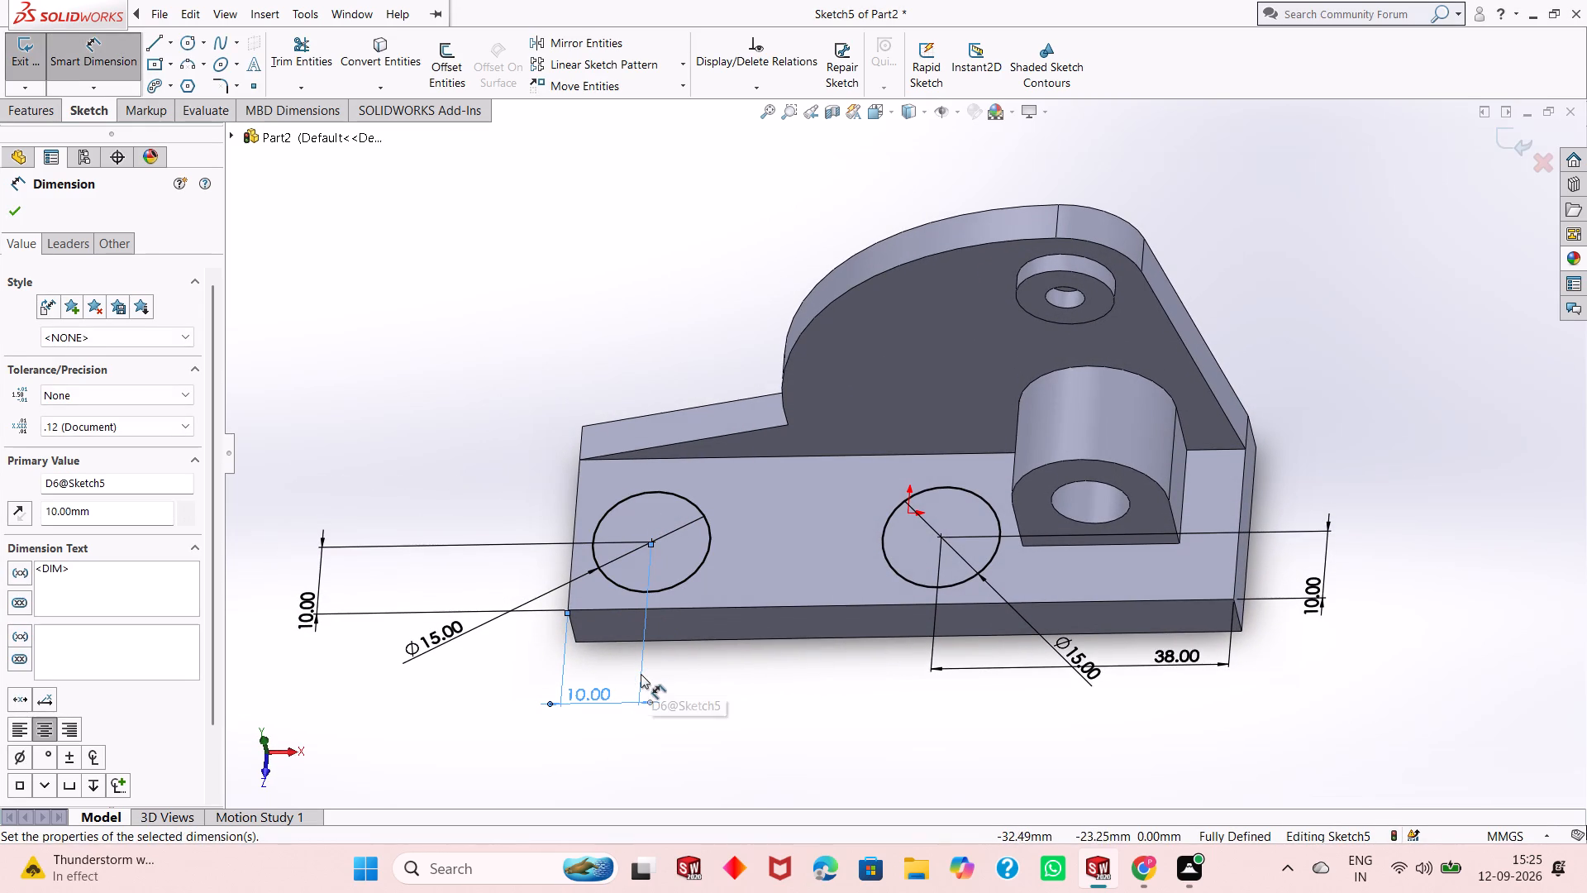
{"action": "middle_click_drag", "start_coordinate": [676, 688], "coordinate": [618, 573]}
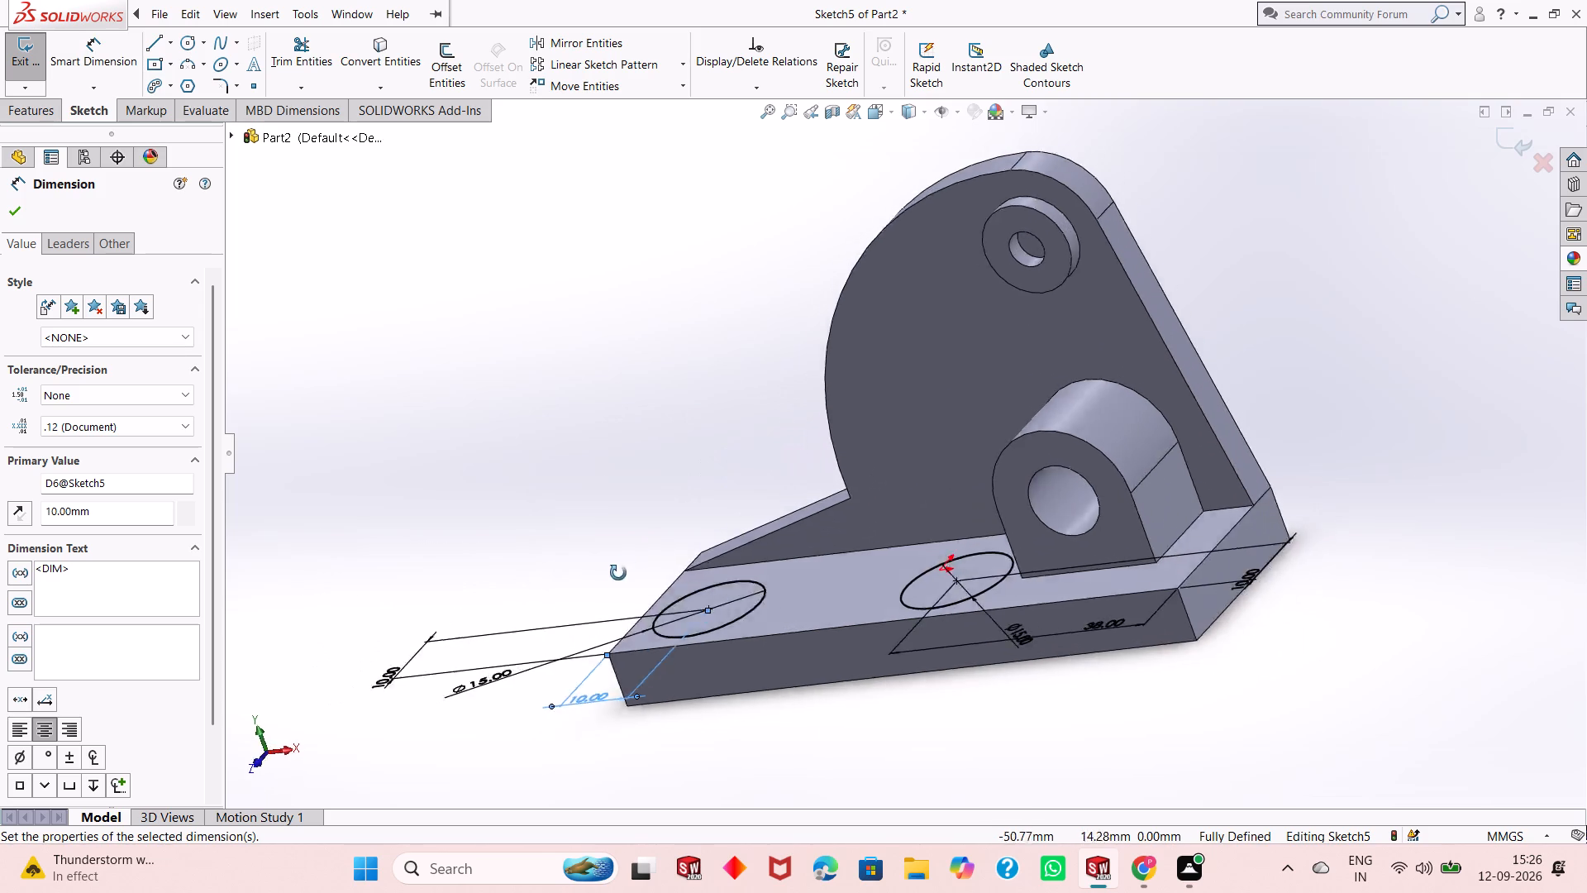
{"action": "middle_click_drag", "start_coordinate": [618, 573], "coordinate": [627, 733]}
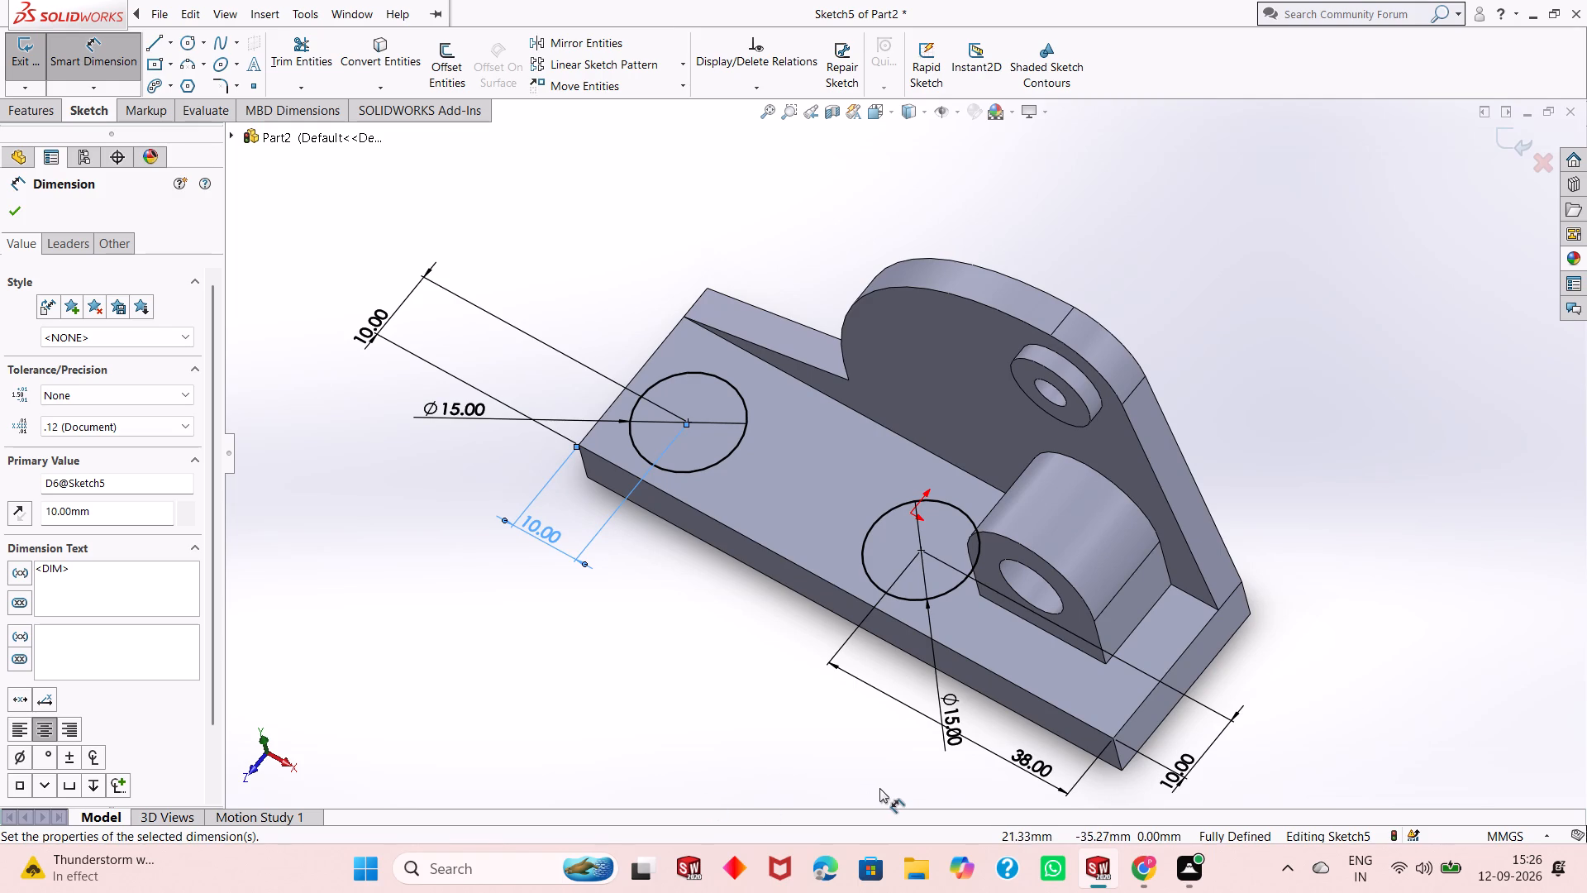
{"action": "middle_click_drag", "start_coordinate": [784, 702], "coordinate": [779, 644]}
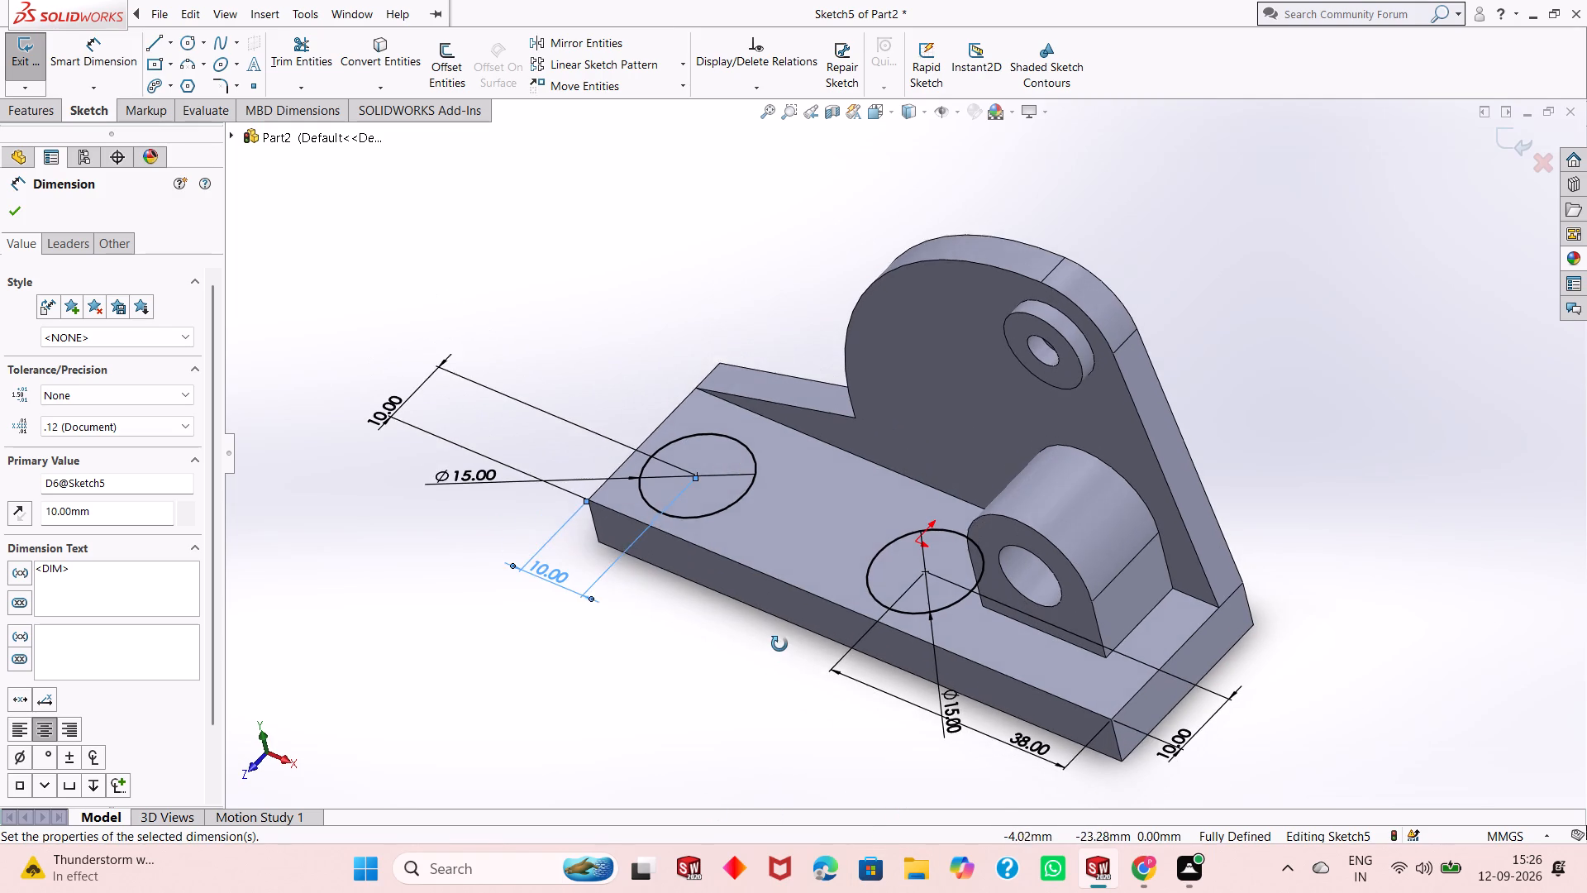
{"action": "middle_click_drag", "start_coordinate": [779, 644], "coordinate": [779, 640]}
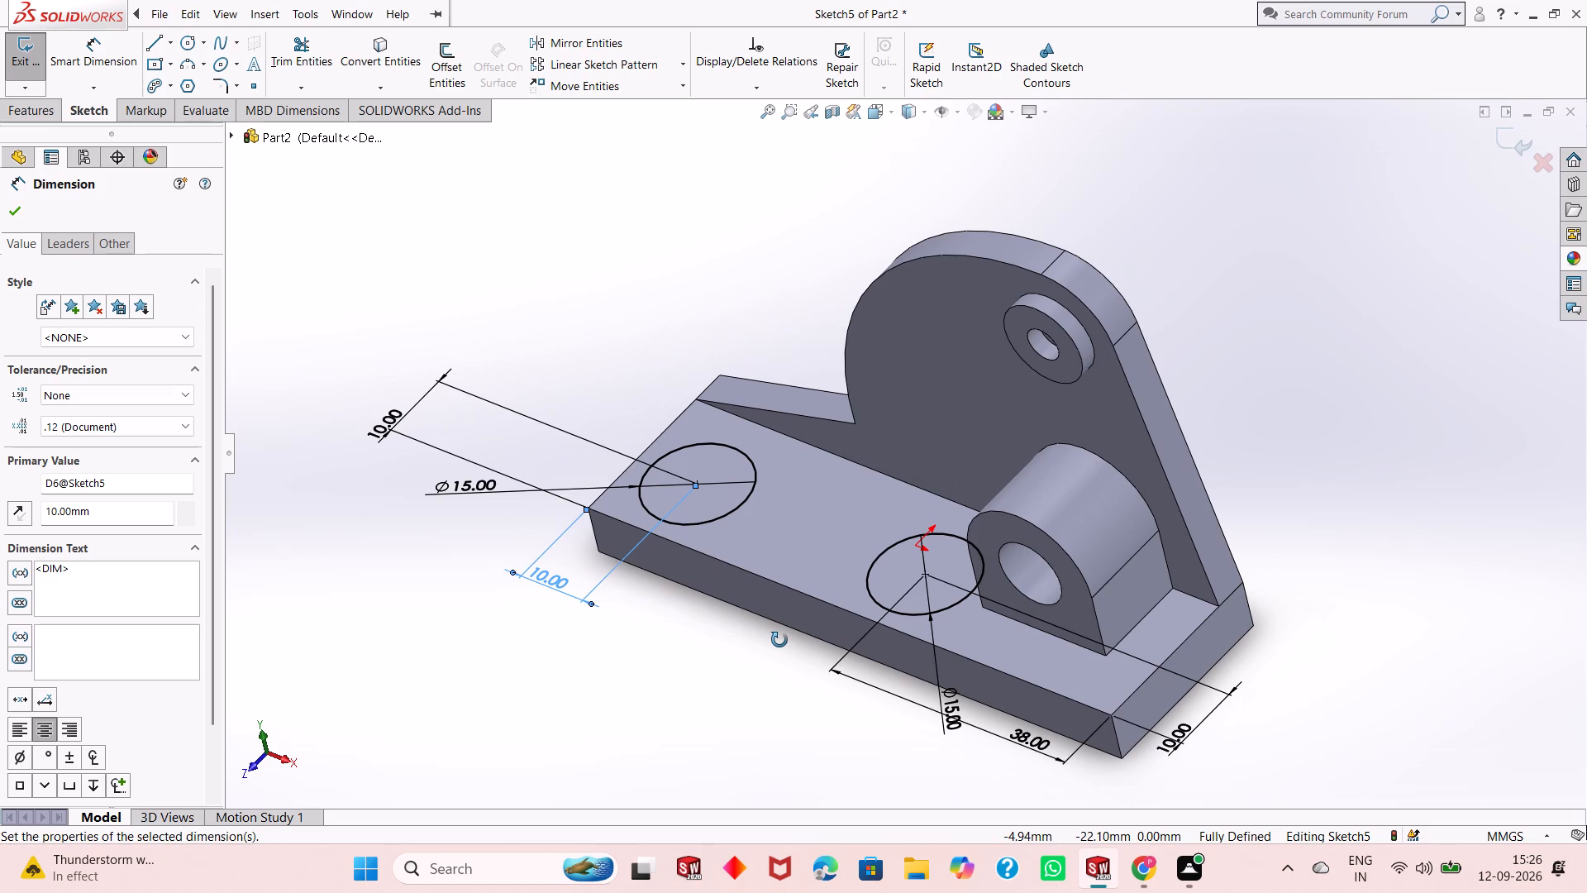
{"action": "middle_click_drag", "start_coordinate": [779, 640], "coordinate": [824, 674]}
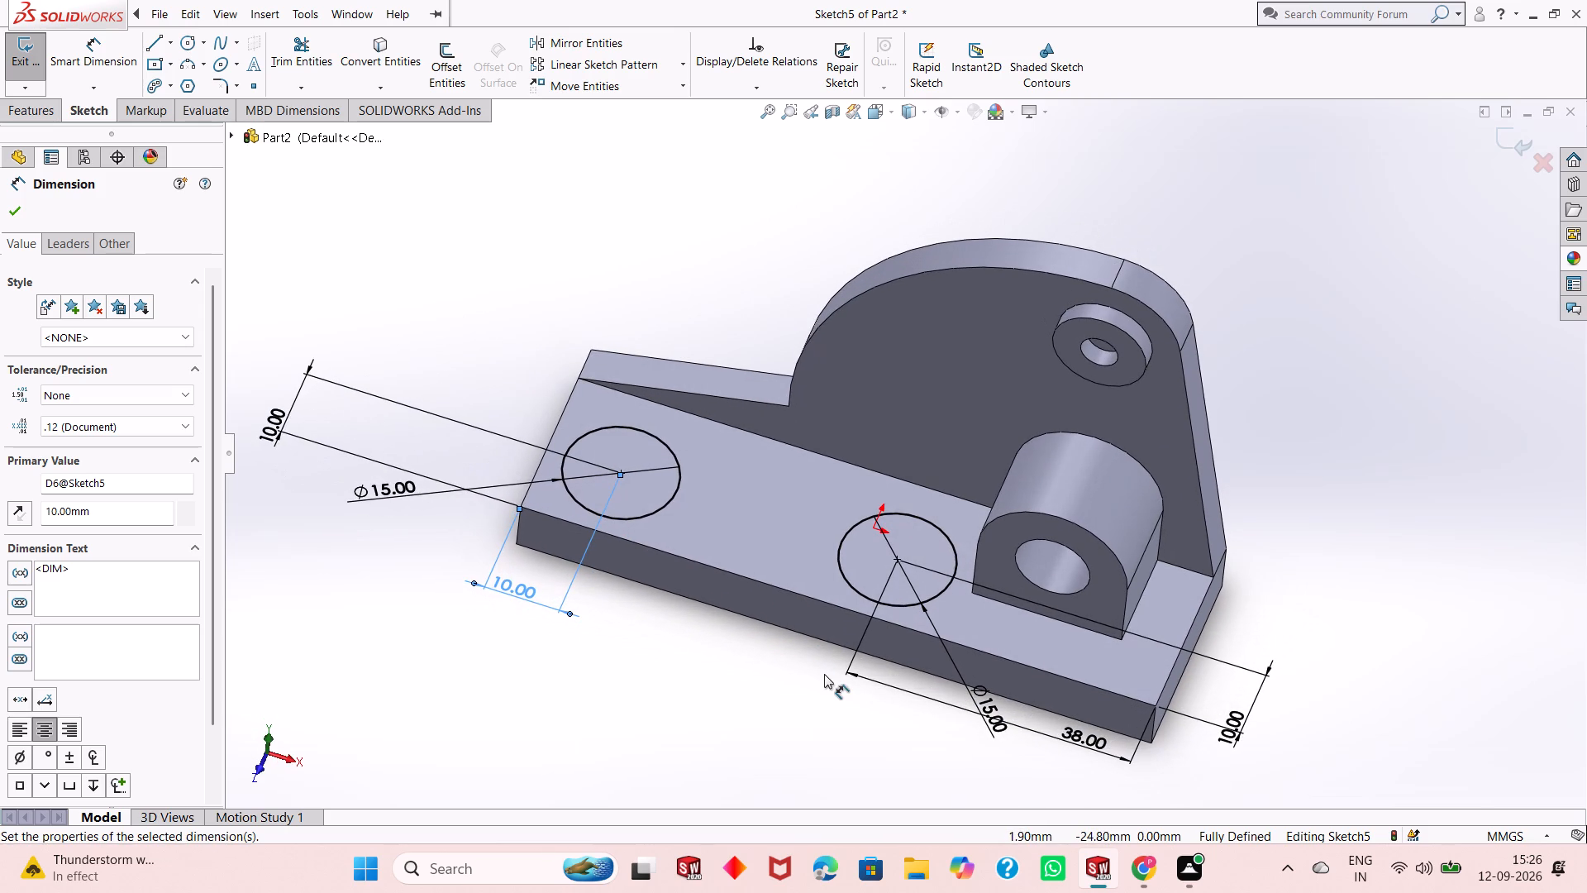
{"action": "key", "text": "ctrl+8"}
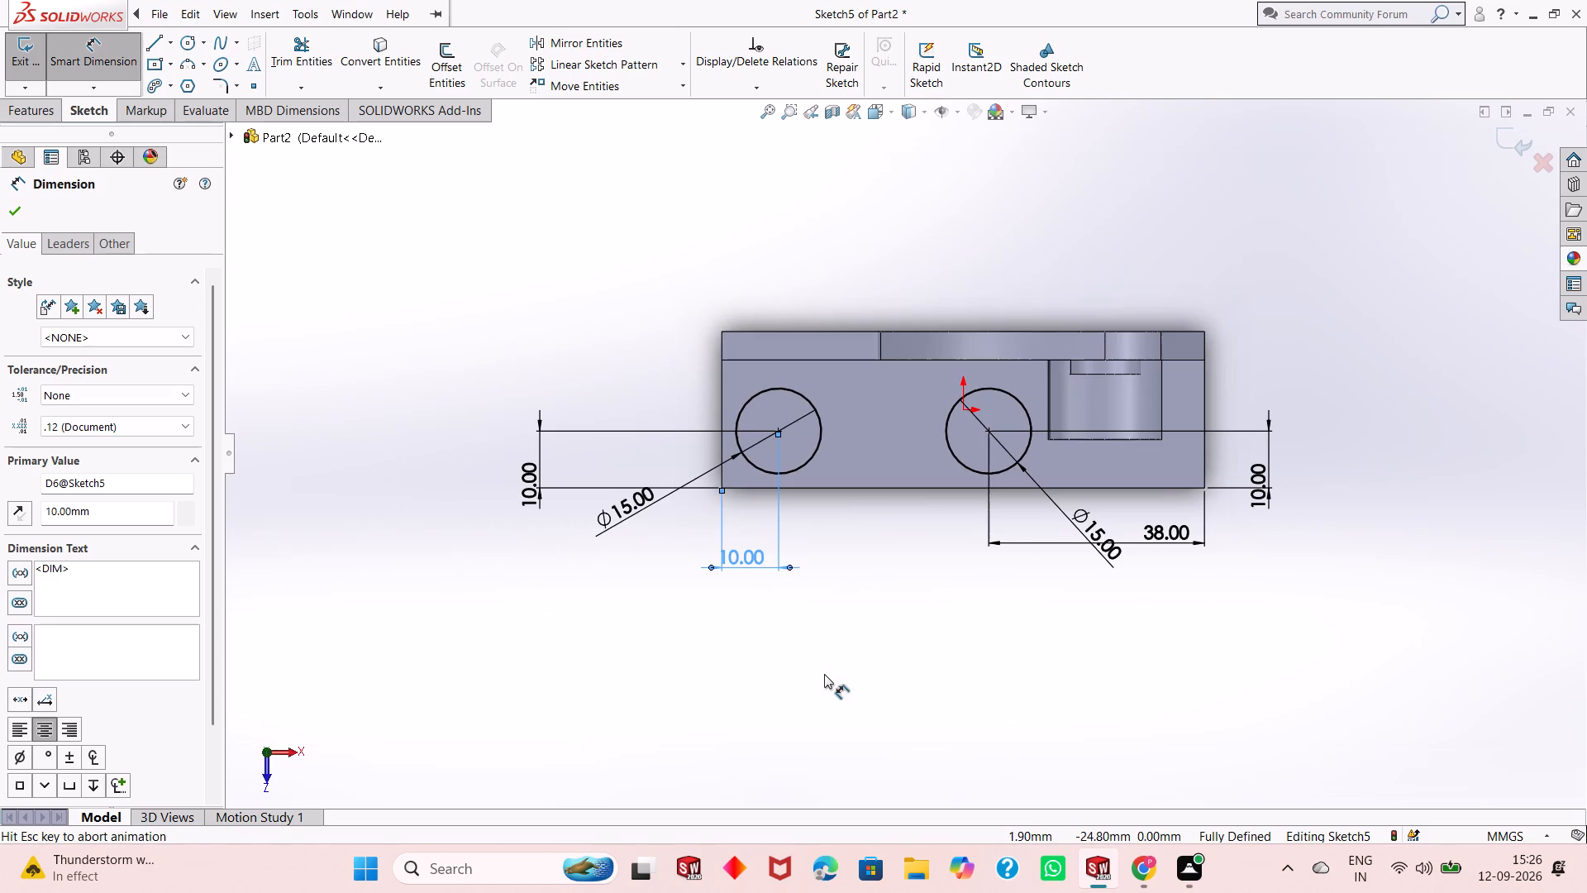
{"action": "scroll", "coordinate": [829, 438], "scroll_direction": "down", "scroll_amount": 1}
{"action": "key", "text": "Escape"}
{"action": "scroll", "coordinate": [851, 427], "scroll_direction": "down", "scroll_amount": 1}
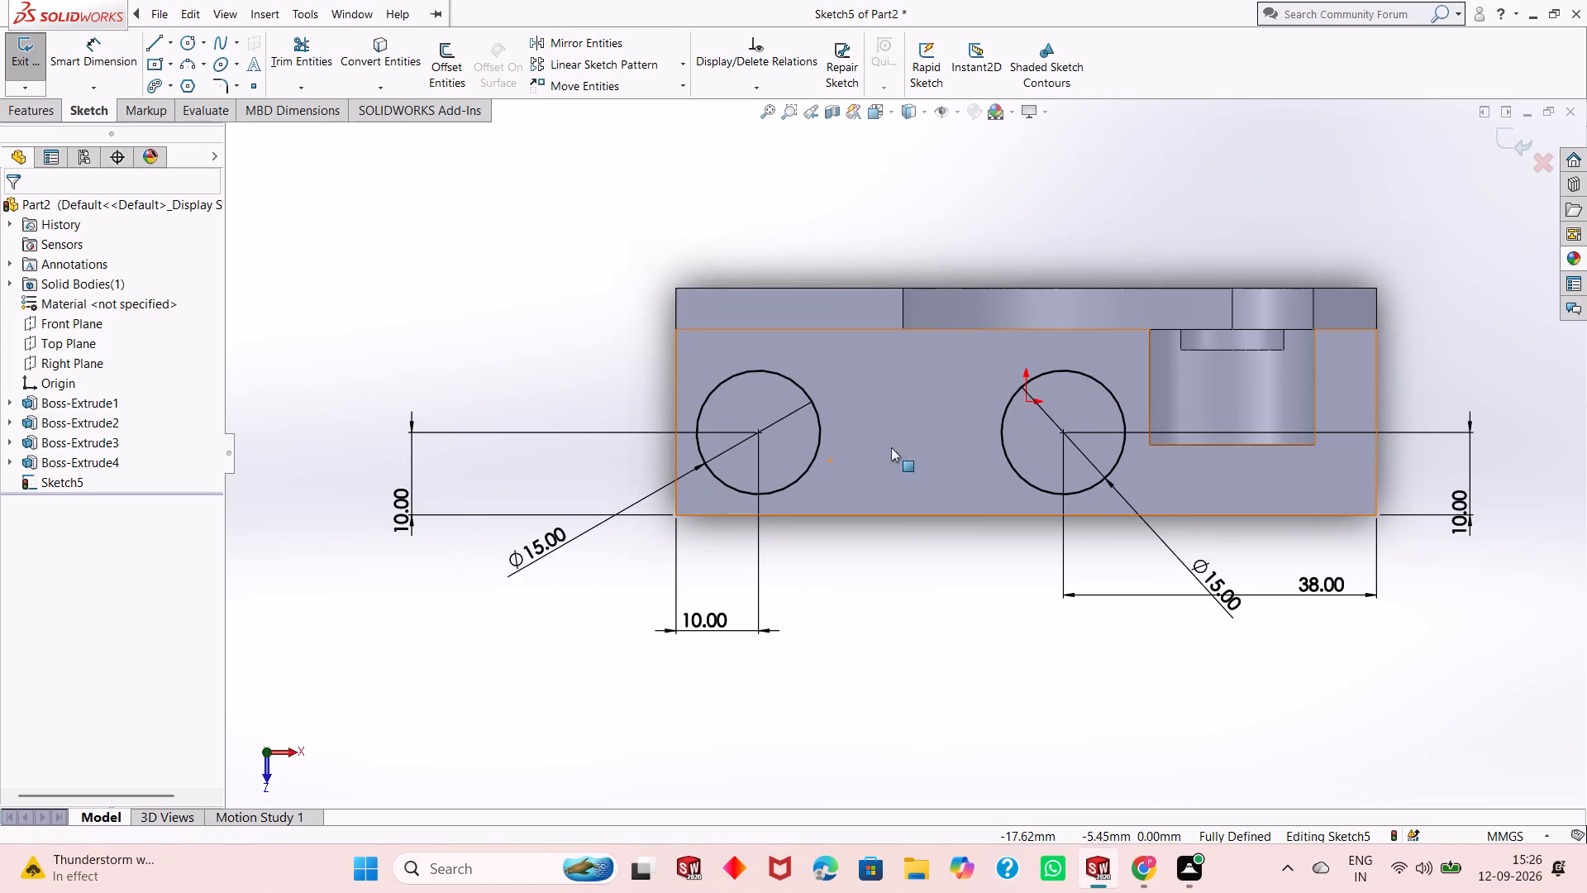
{"action": "scroll", "coordinate": [973, 376], "scroll_direction": "down", "scroll_amount": 1}
{"action": "scroll", "coordinate": [853, 384], "scroll_direction": "up", "scroll_amount": 2}
{"action": "scroll", "coordinate": [1118, 427], "scroll_direction": "down", "scroll_amount": 1}
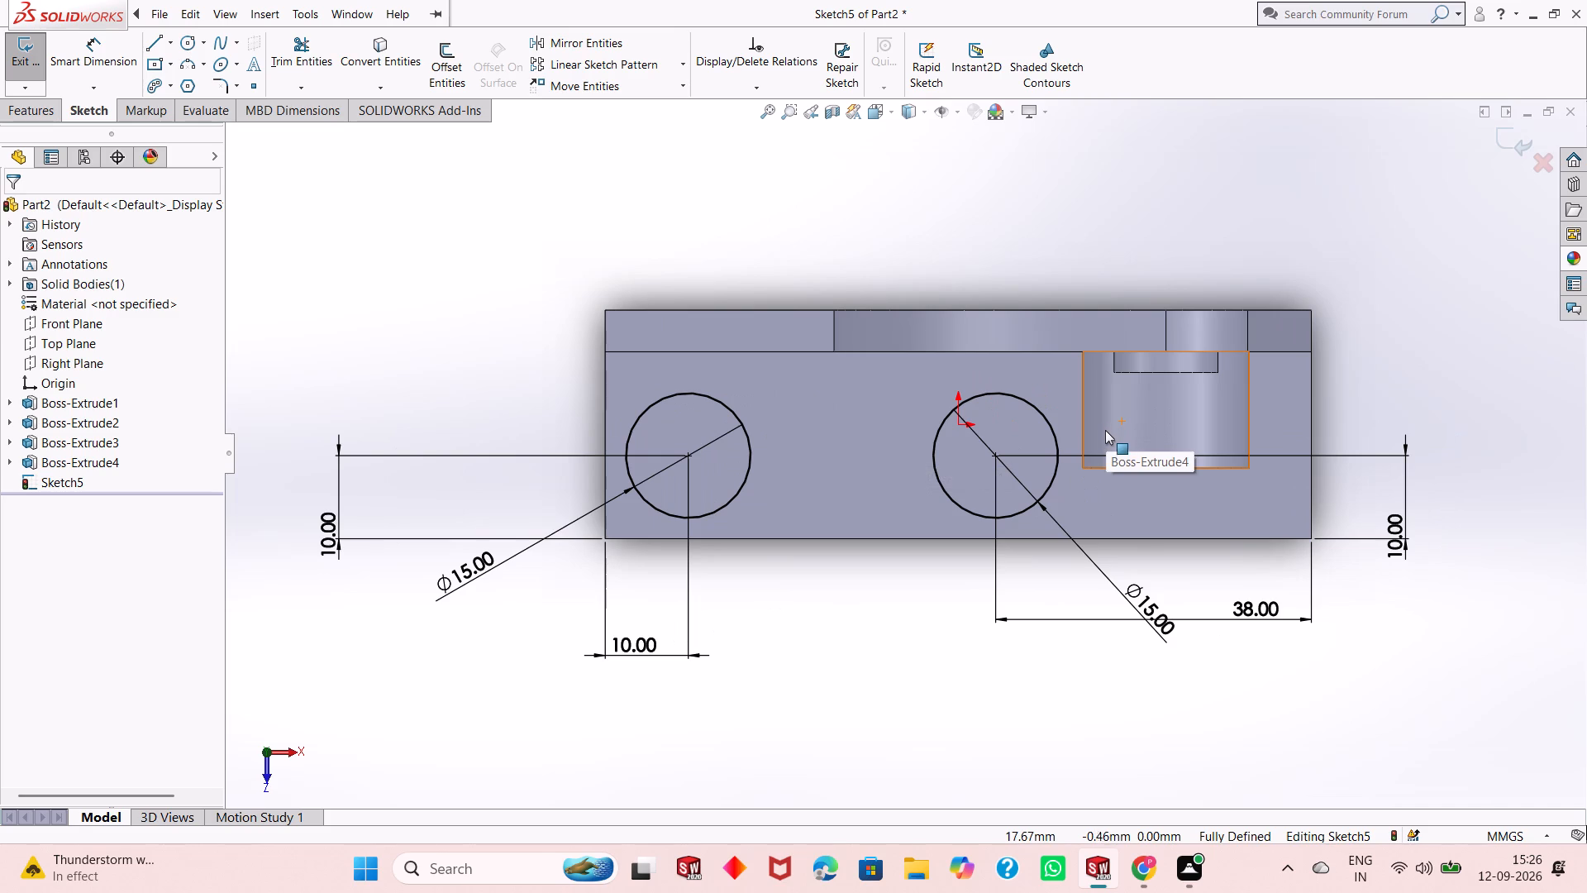
Cut-extrude both 15 mm circles into the base plate as blind recesses 2.50 mm deep.
{"action": "scroll", "coordinate": [854, 427], "scroll_direction": "up", "scroll_amount": 1}
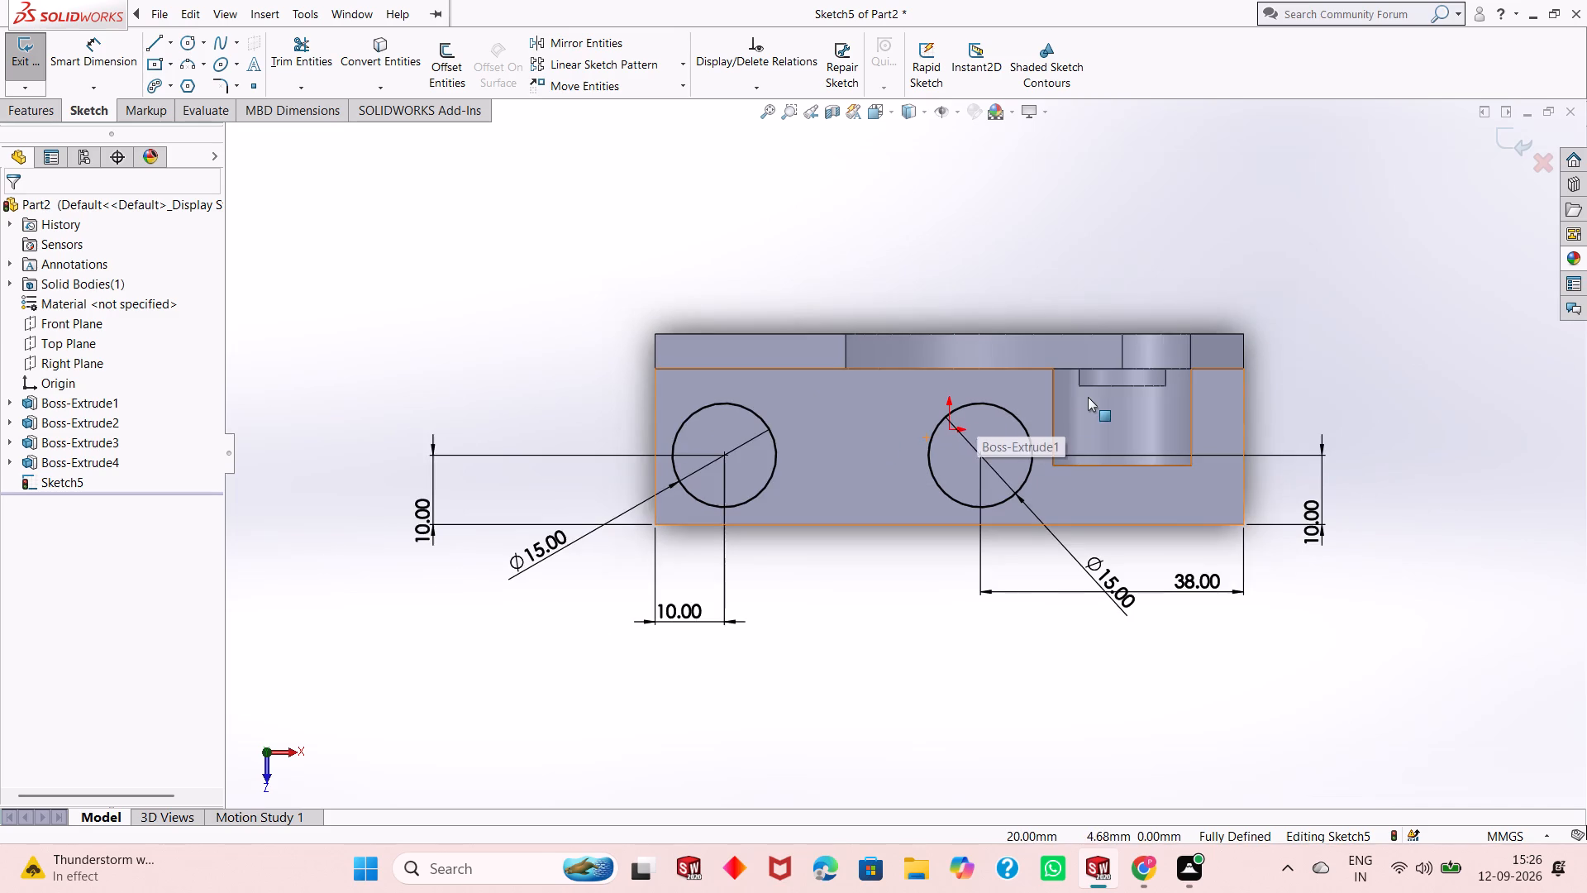
{"action": "scroll", "coordinate": [1088, 397], "scroll_direction": "down", "scroll_amount": 1}
{"action": "scroll", "coordinate": [1055, 439], "scroll_direction": "up", "scroll_amount": 1}
{"action": "scroll", "coordinate": [974, 476], "scroll_direction": "down", "scroll_amount": 1}
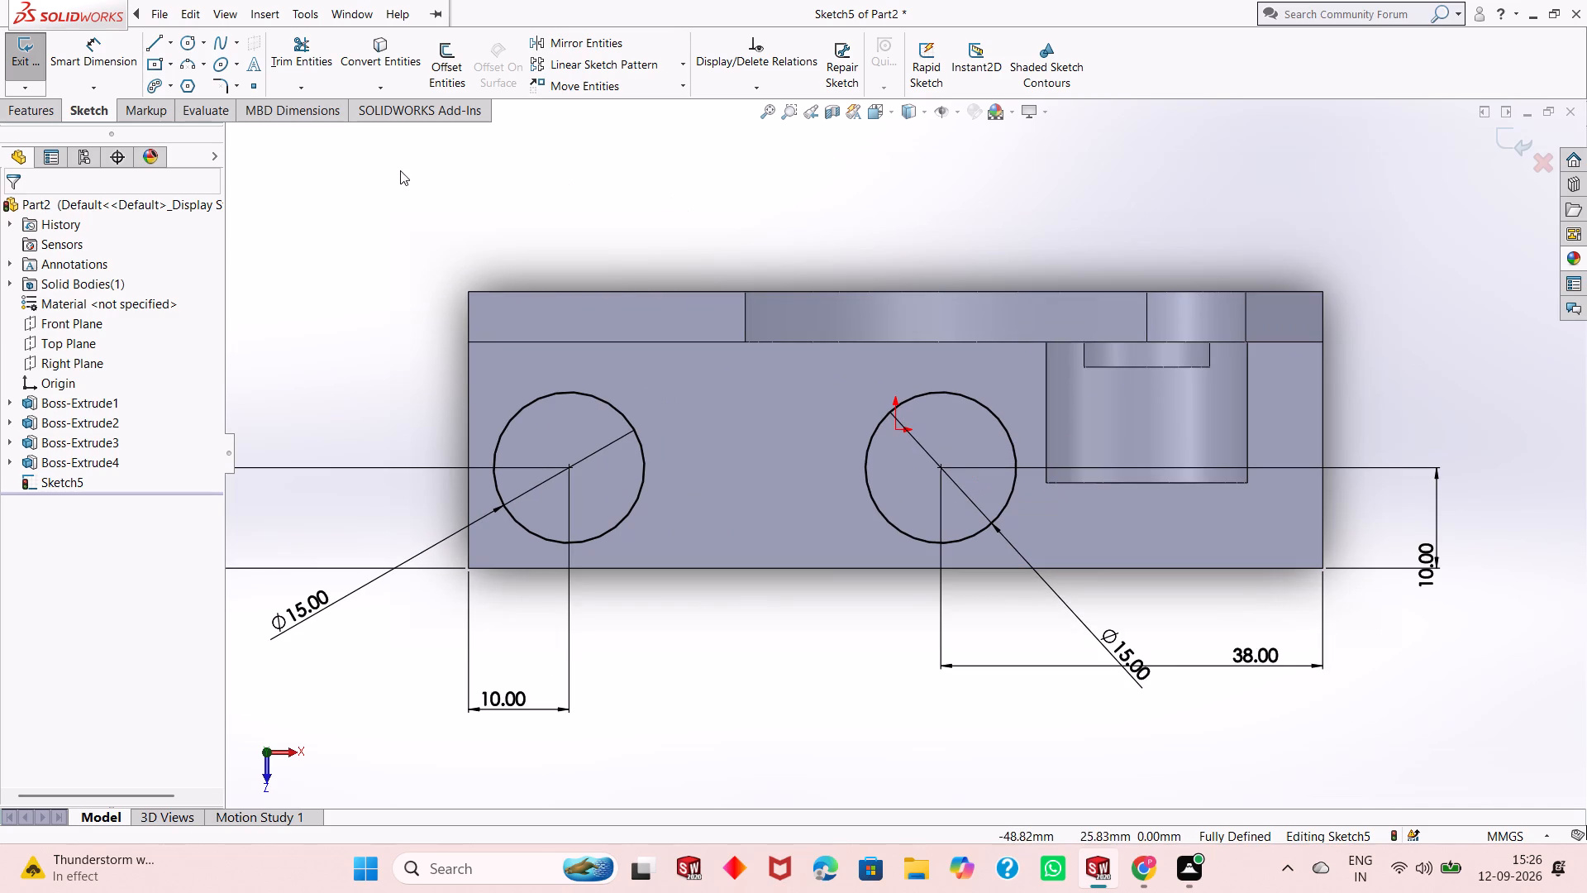
{"action": "left_click", "coordinate": [44, 111]}
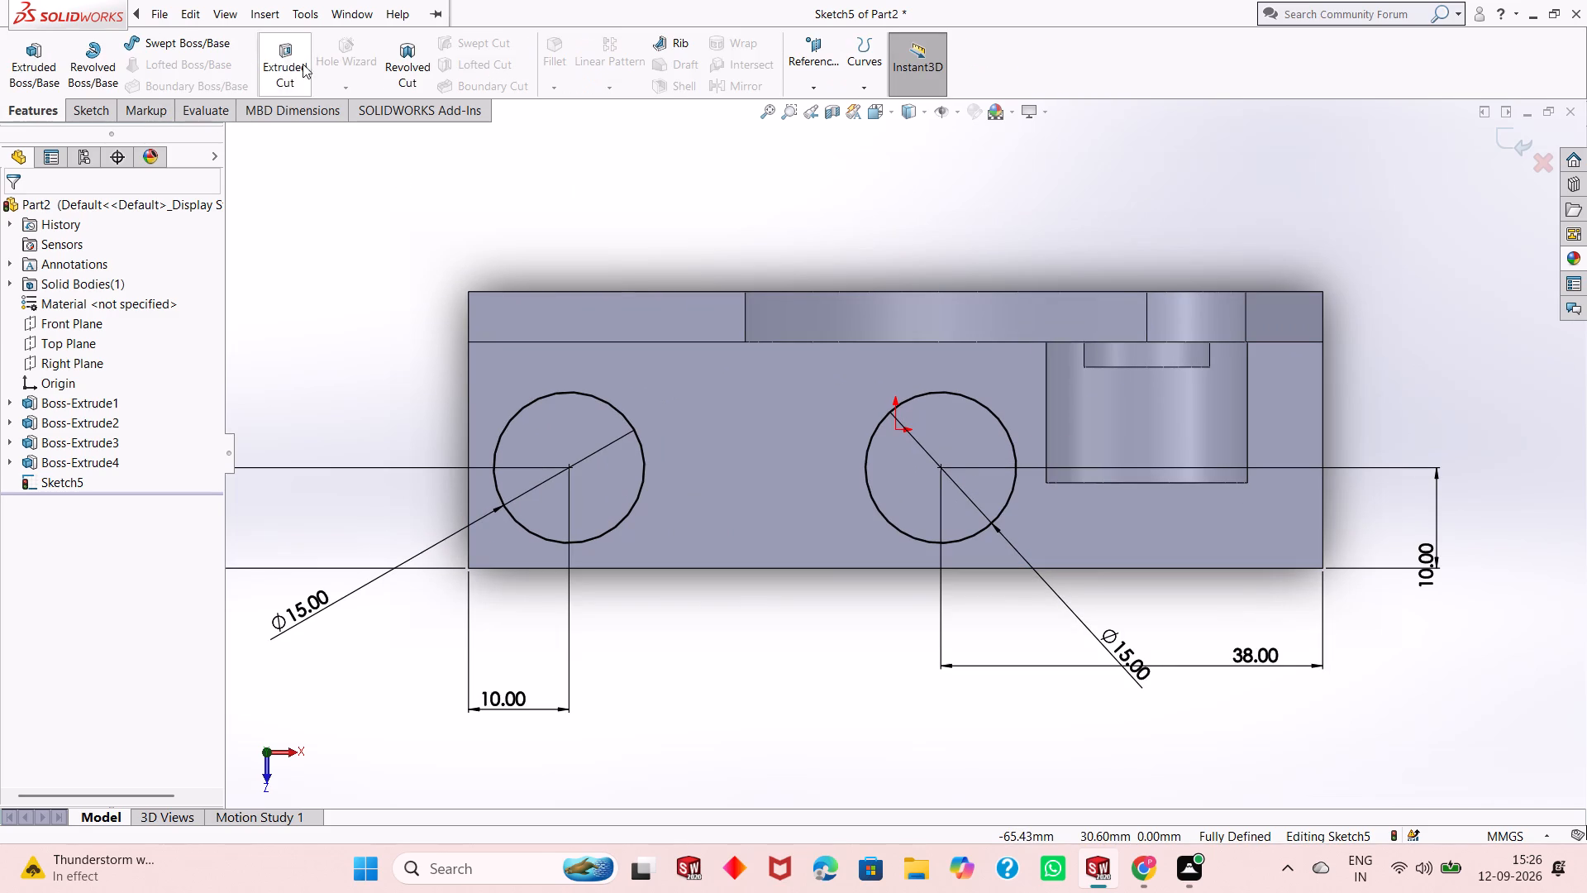
{"action": "left_click", "coordinate": [279, 61]}
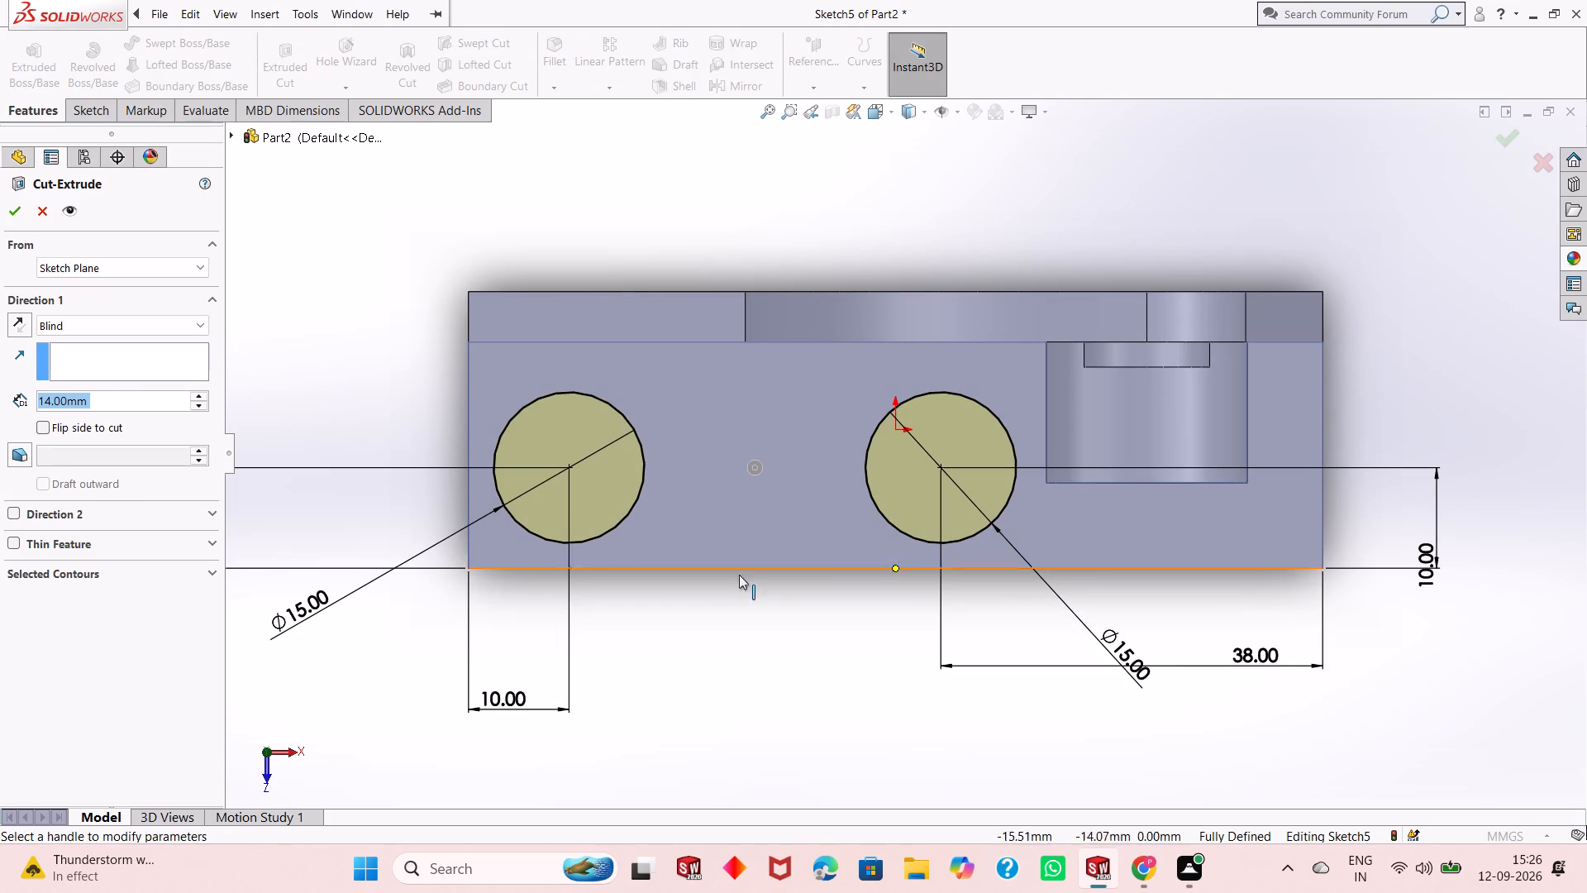
{"action": "middle_click_drag", "start_coordinate": [742, 624], "coordinate": [744, 529]}
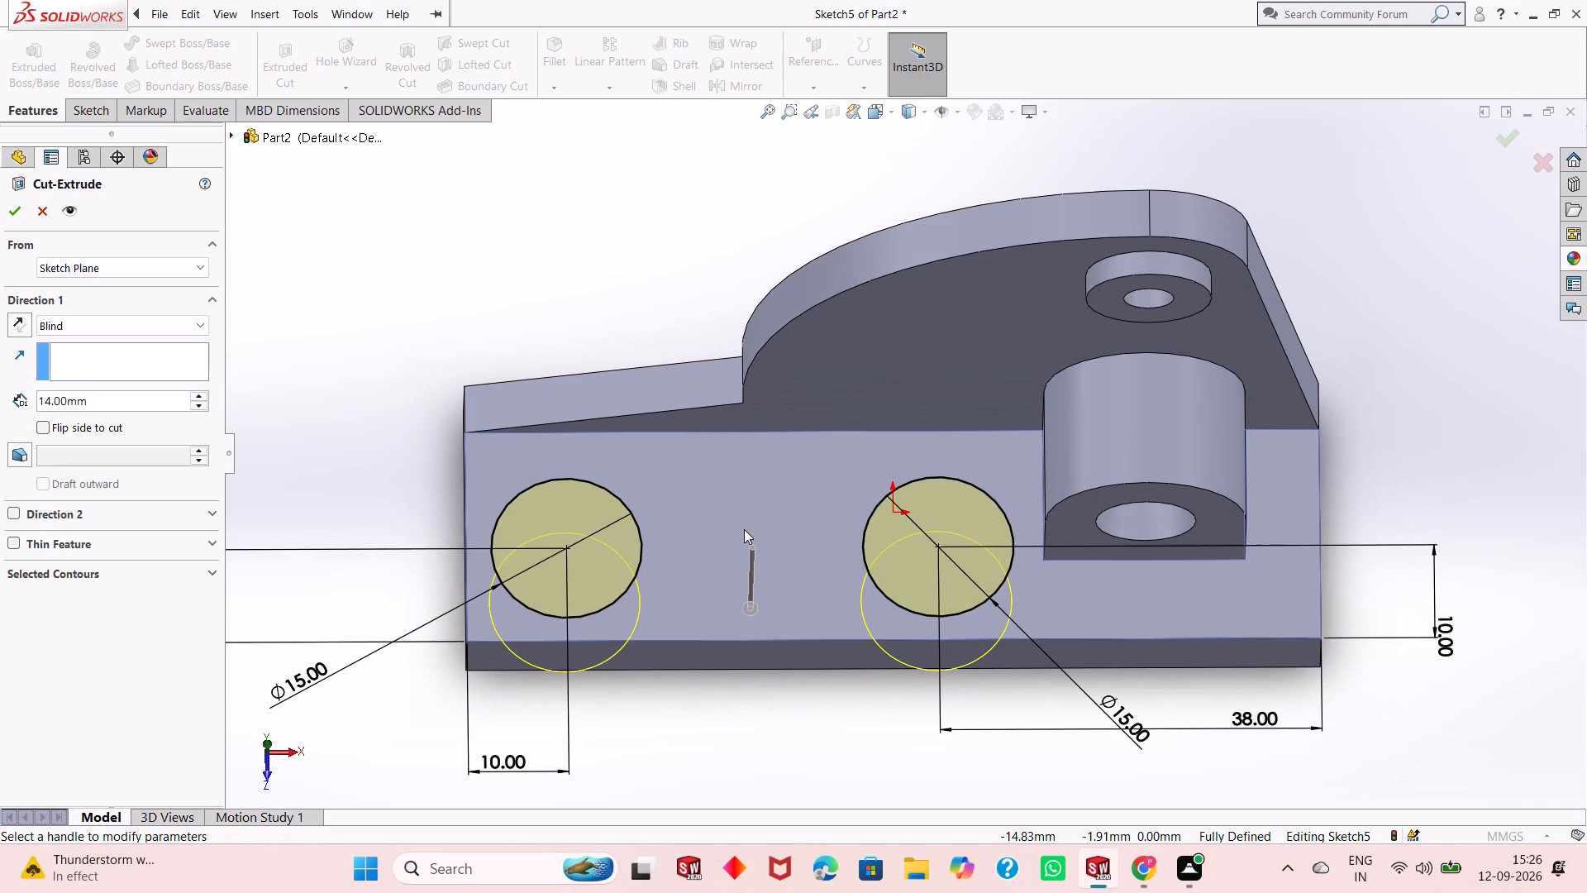
{"action": "double_click", "coordinate": [123, 400]}
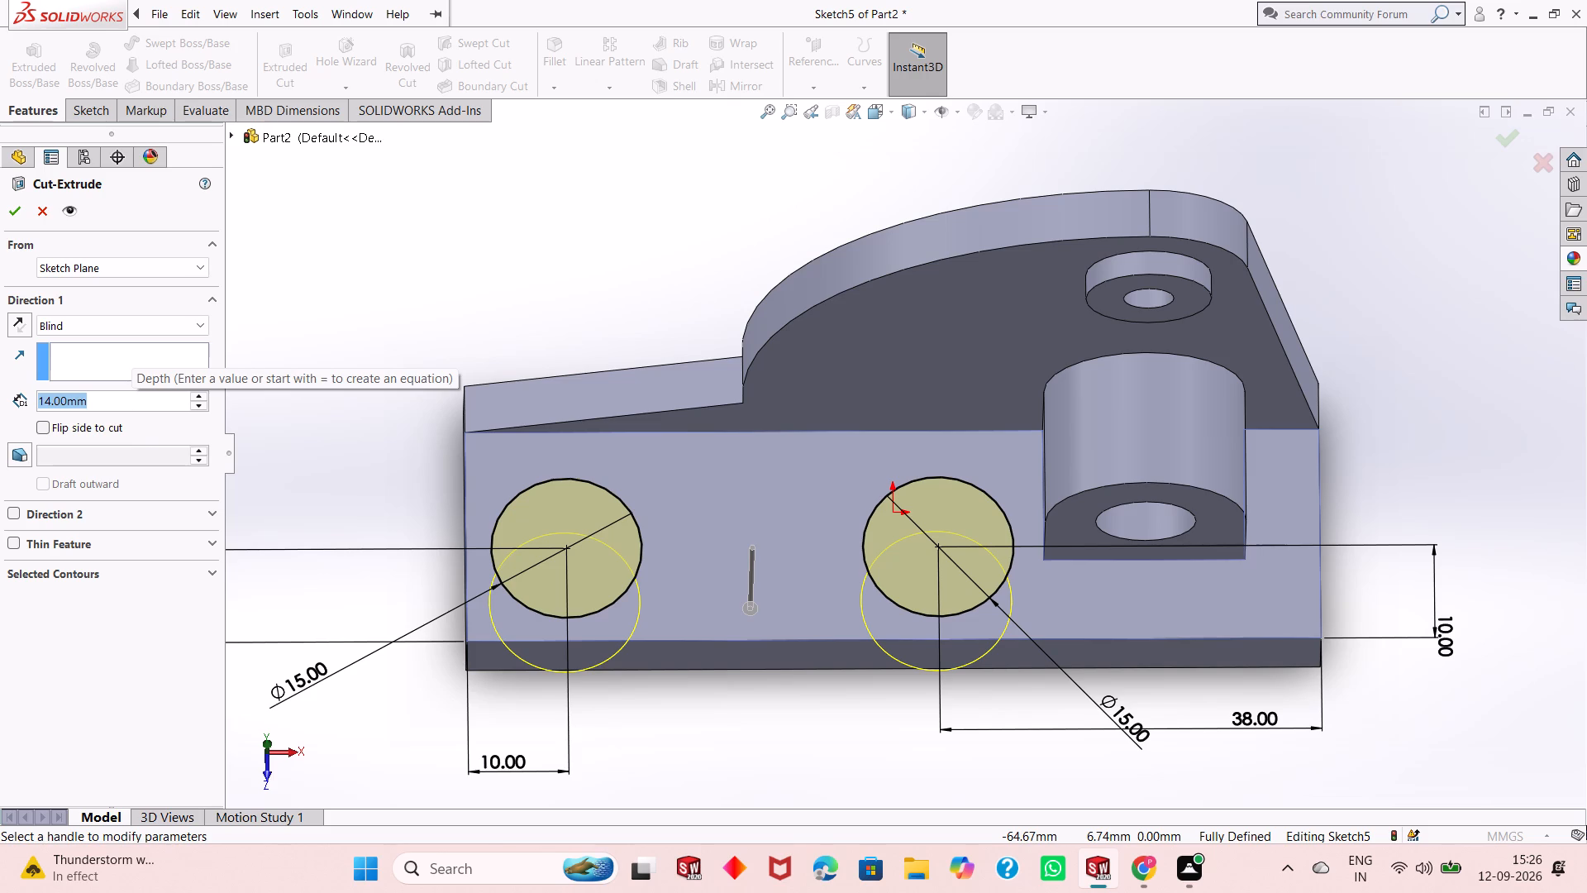
{"action": "type", "text": "2.50"}
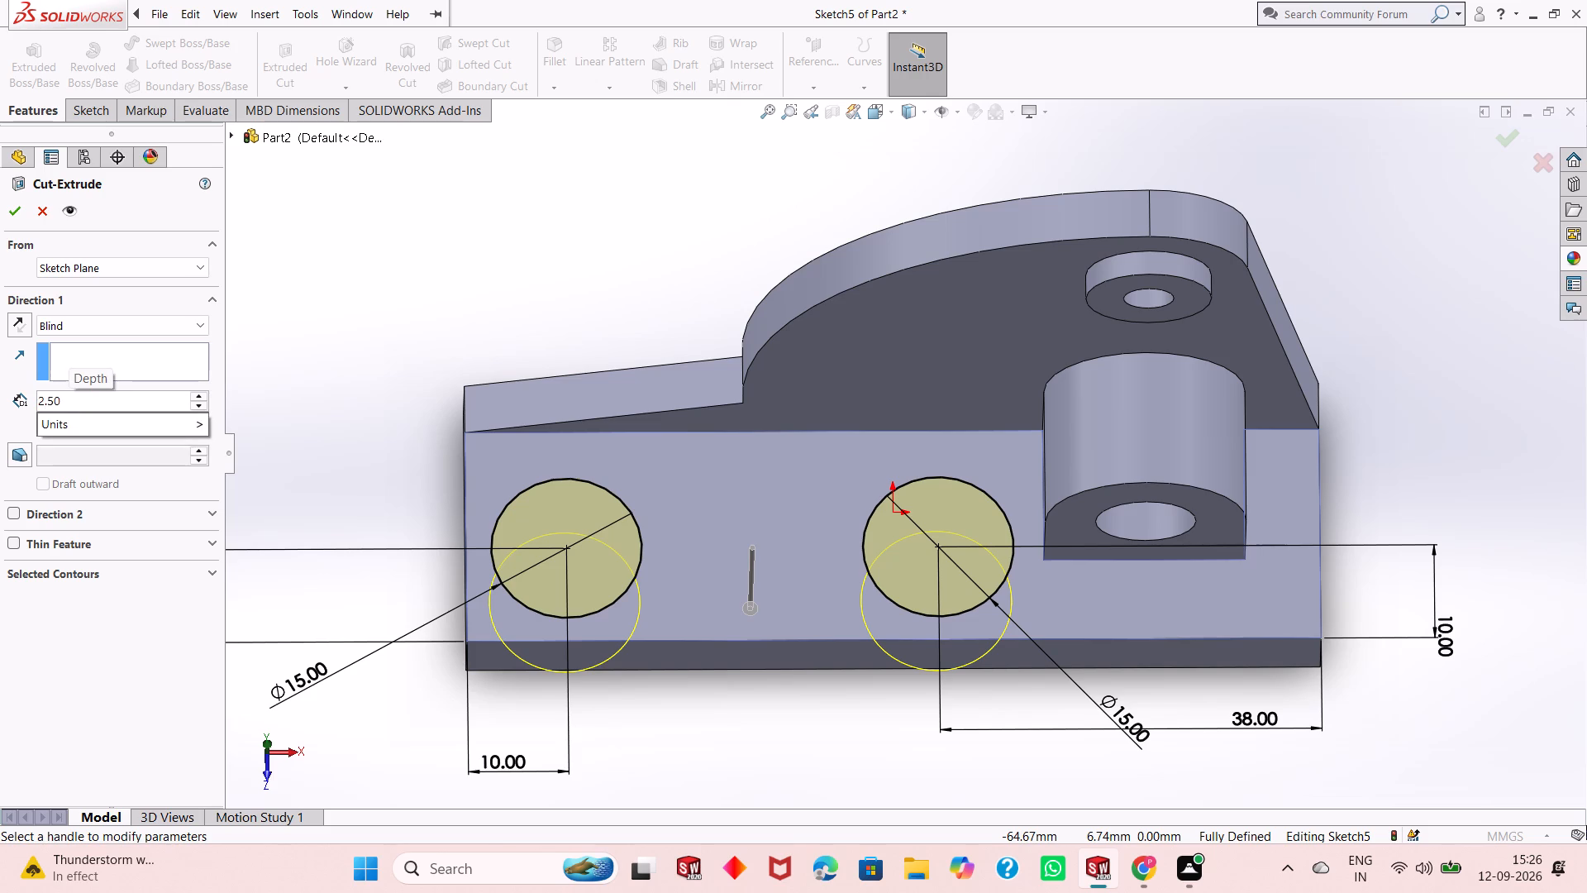
{"action": "key", "text": "Return"}
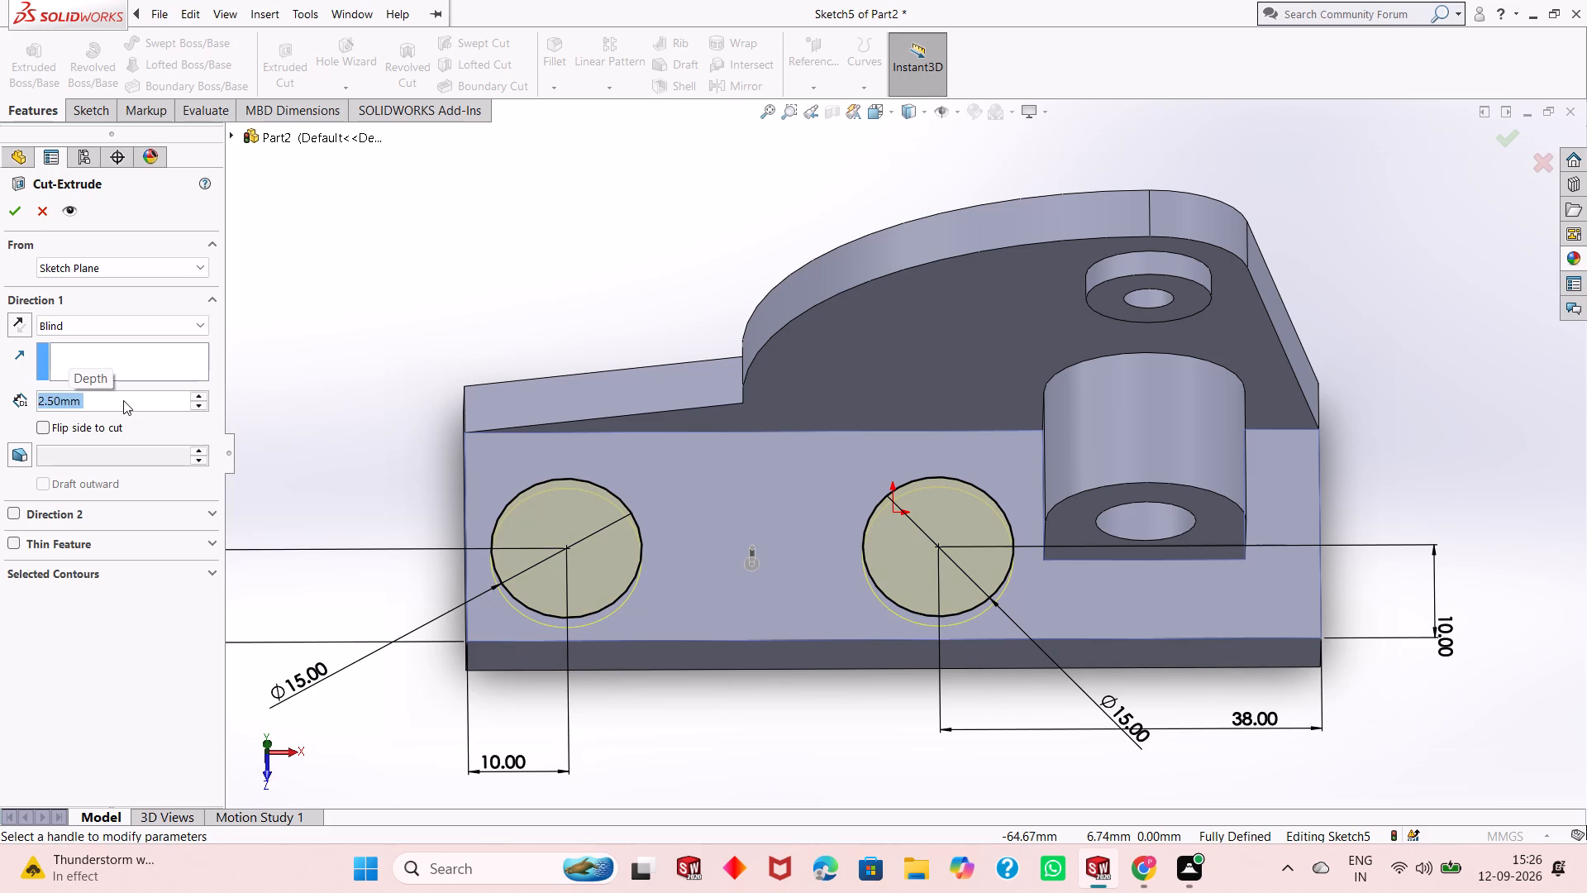
{"action": "left_click", "coordinate": [12, 216]}
{"action": "key", "text": "Escape"}
On the recess floor, sketch two circles concentric with the recesses, about 8 mm diameter at the plate's end and about 9.5 mm near the lug.
{"action": "middle_click_drag", "start_coordinate": [608, 686], "coordinate": [612, 601]}
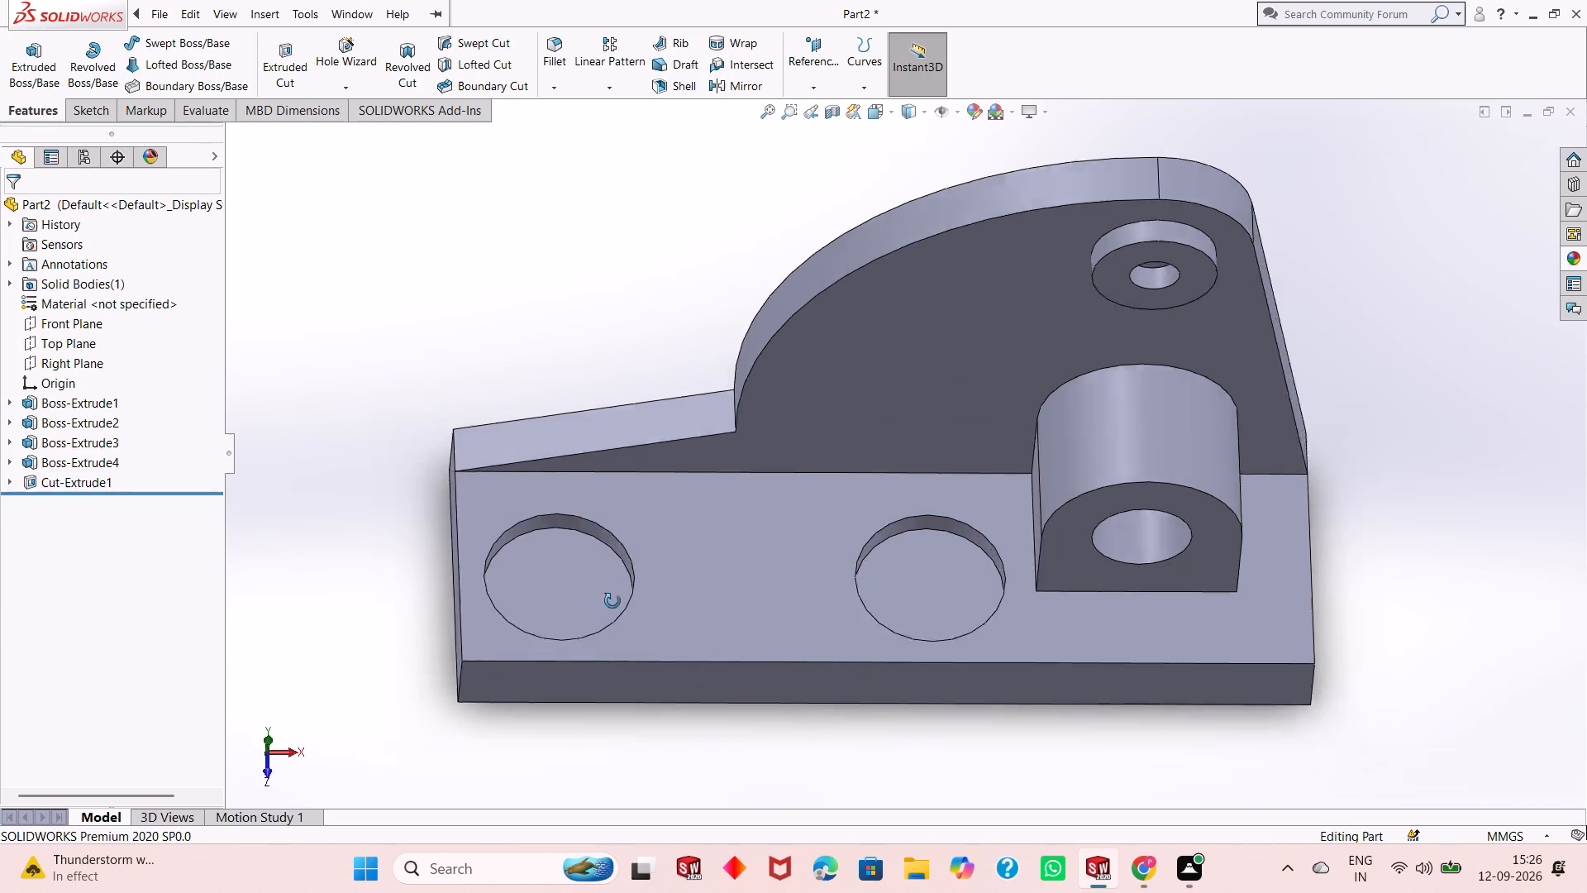
{"action": "middle_click_drag", "start_coordinate": [612, 601], "coordinate": [522, 575]}
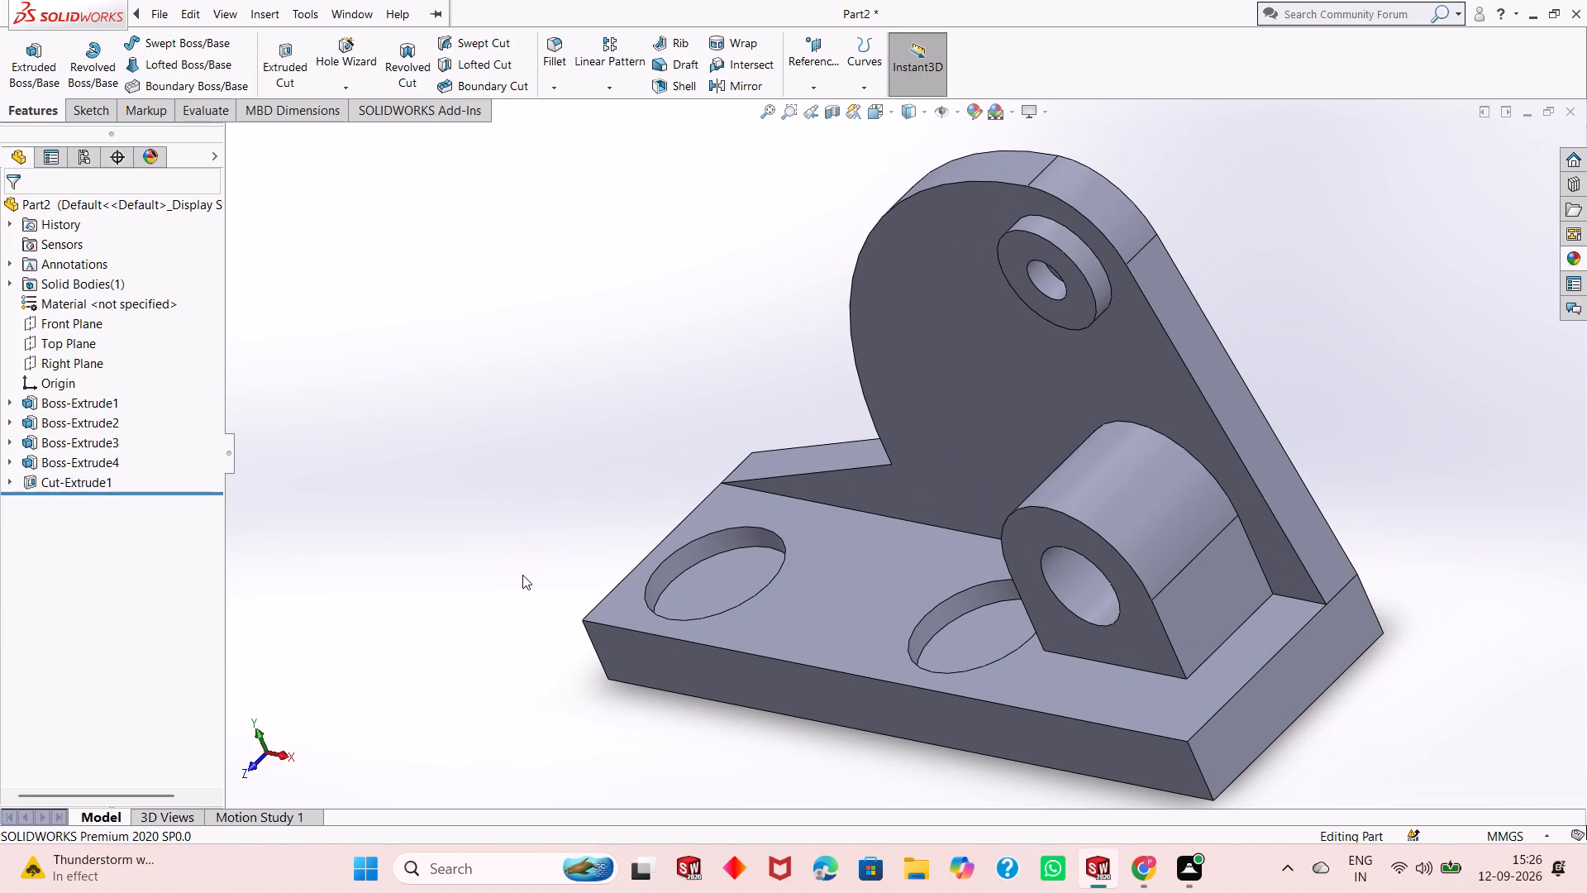
{"action": "left_click", "coordinate": [736, 580]}
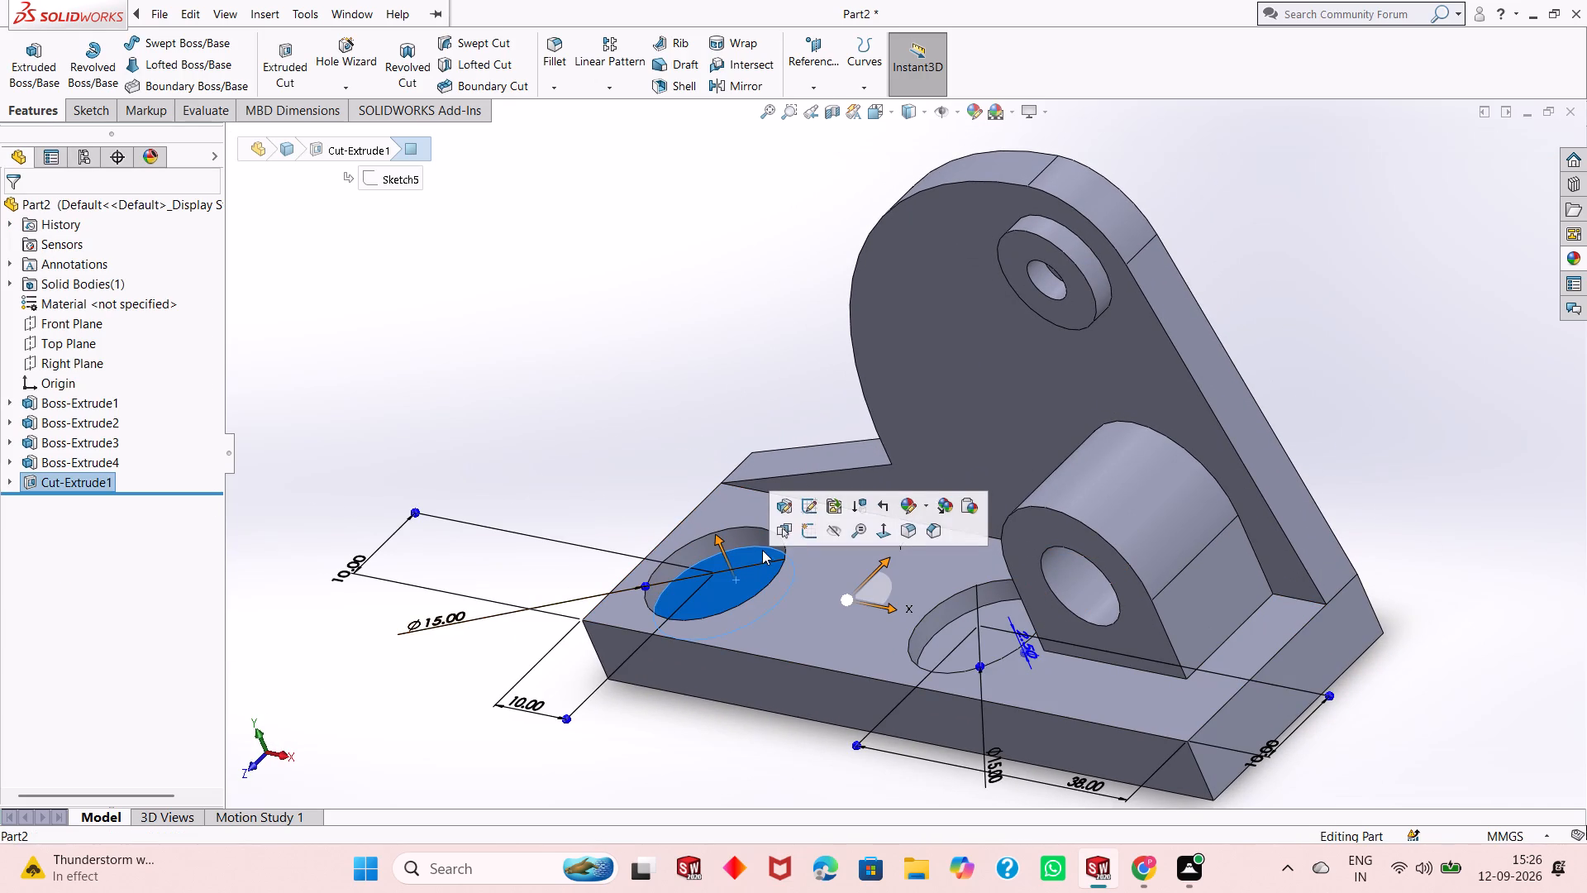
{"action": "left_click", "coordinate": [804, 538]}
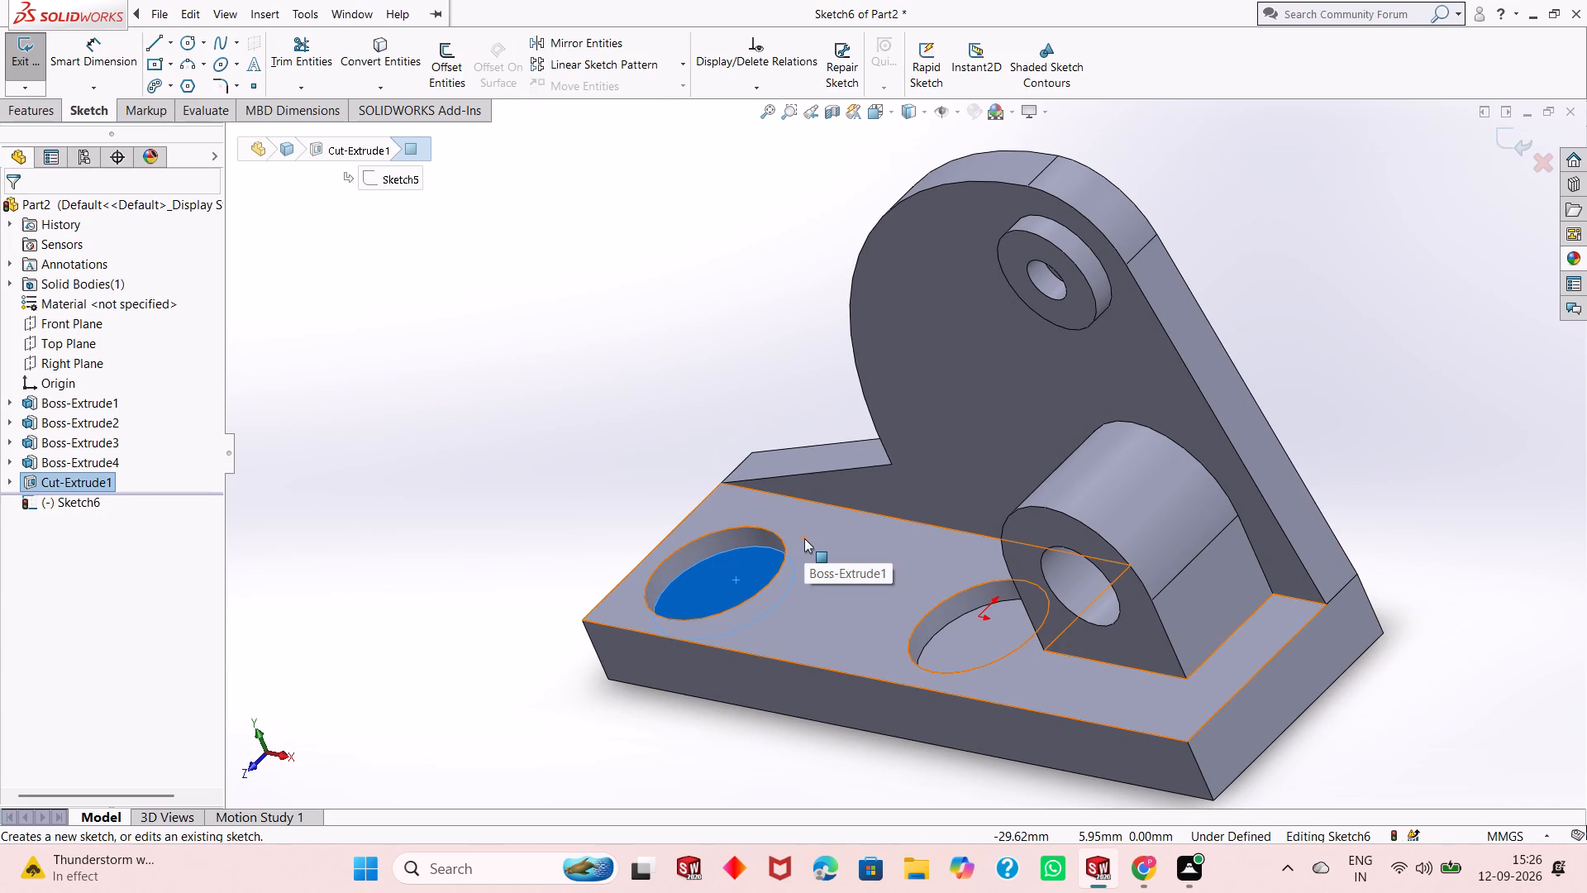
{"action": "key", "text": "ctrl+8"}
{"action": "key", "text": "Escape"}
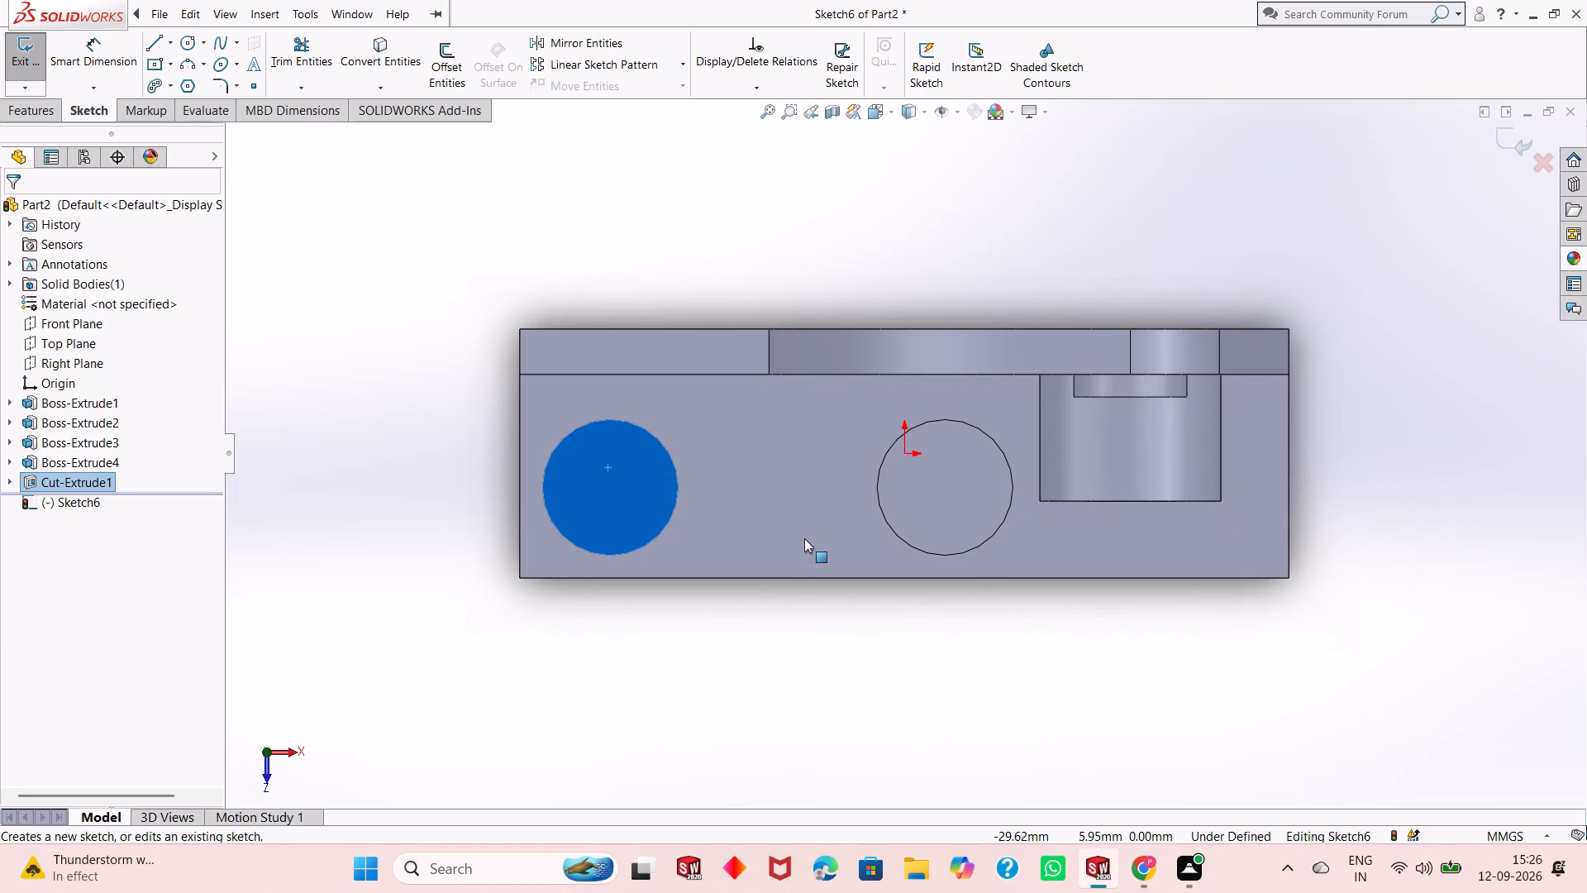
{"action": "left_click", "coordinate": [184, 46]}
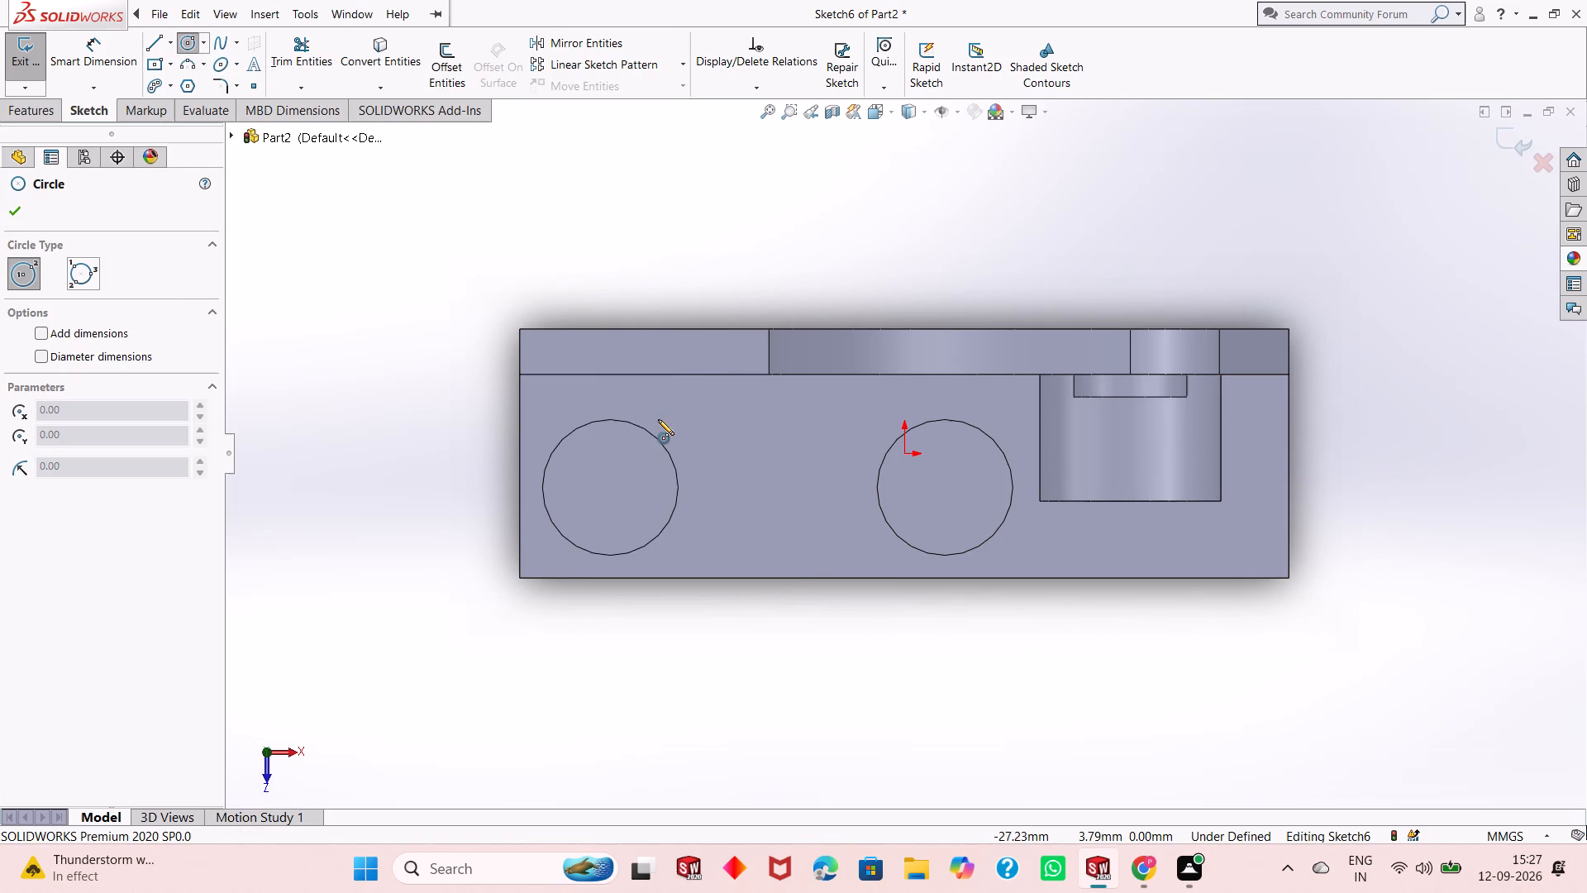
{"action": "left_click", "coordinate": [609, 485]}
{"action": "left_click", "coordinate": [622, 453]}
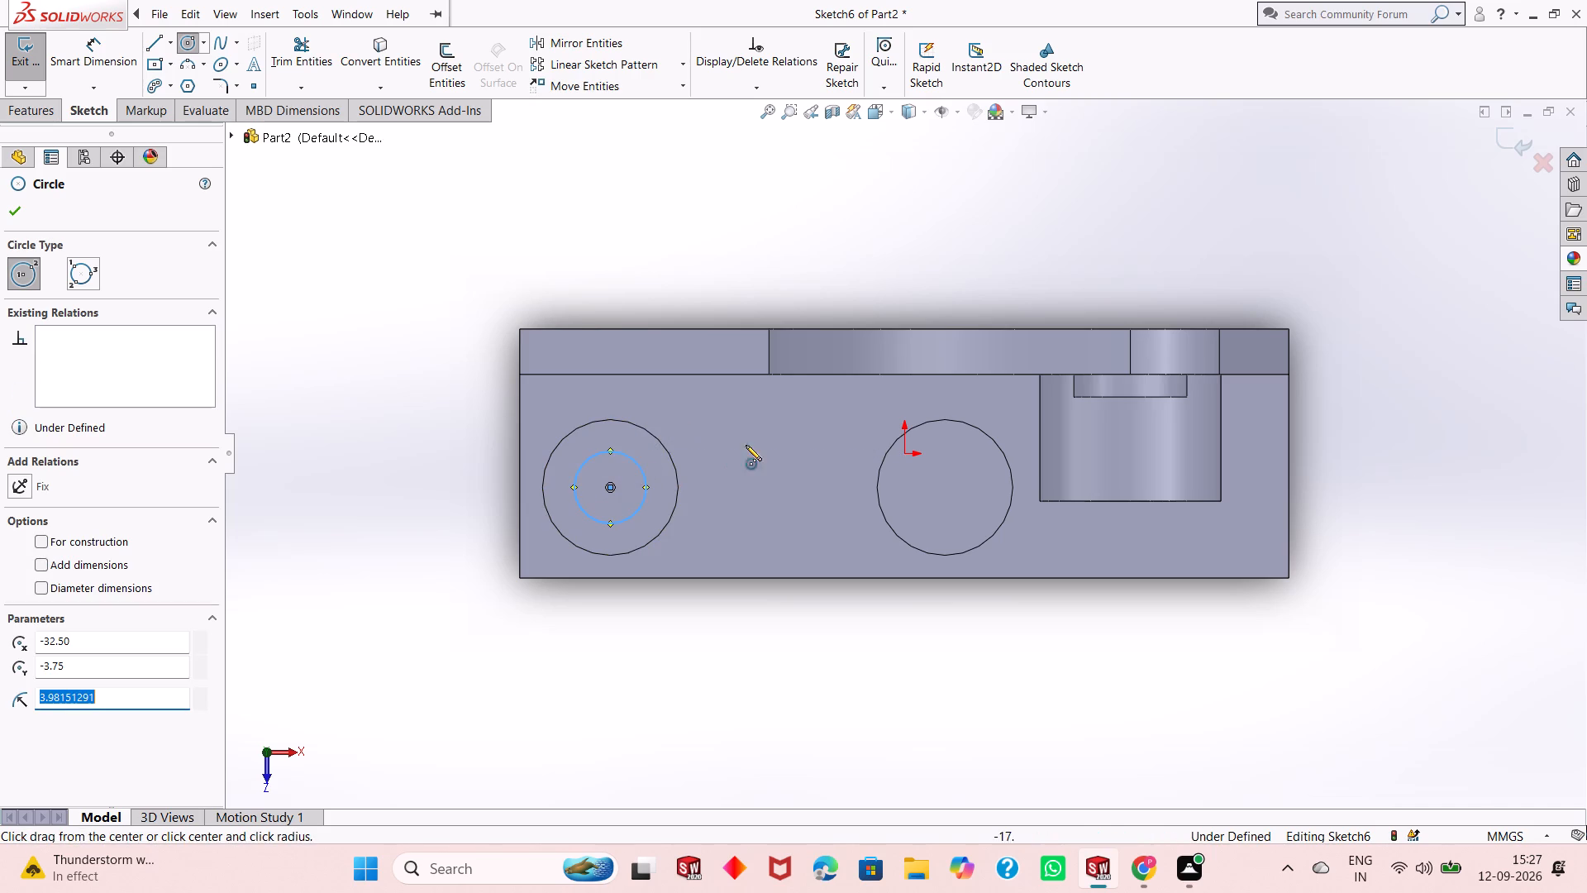
{"action": "left_click", "coordinate": [943, 489]}
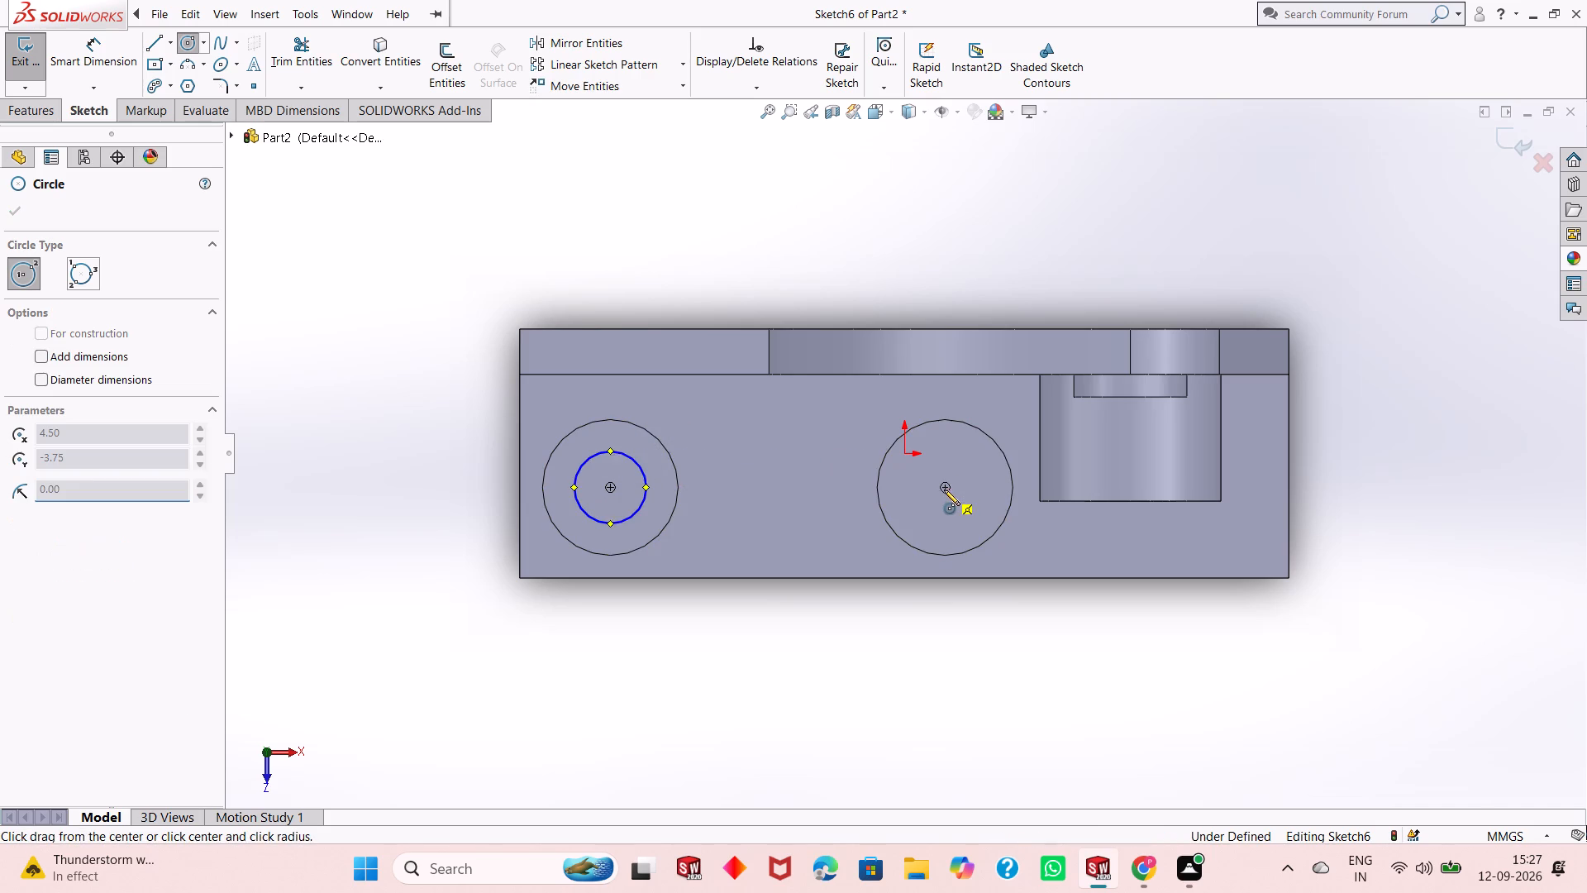
{"action": "left_click", "coordinate": [971, 450]}
{"action": "key", "text": "Escape"}
{"action": "key", "text": "Escape"}
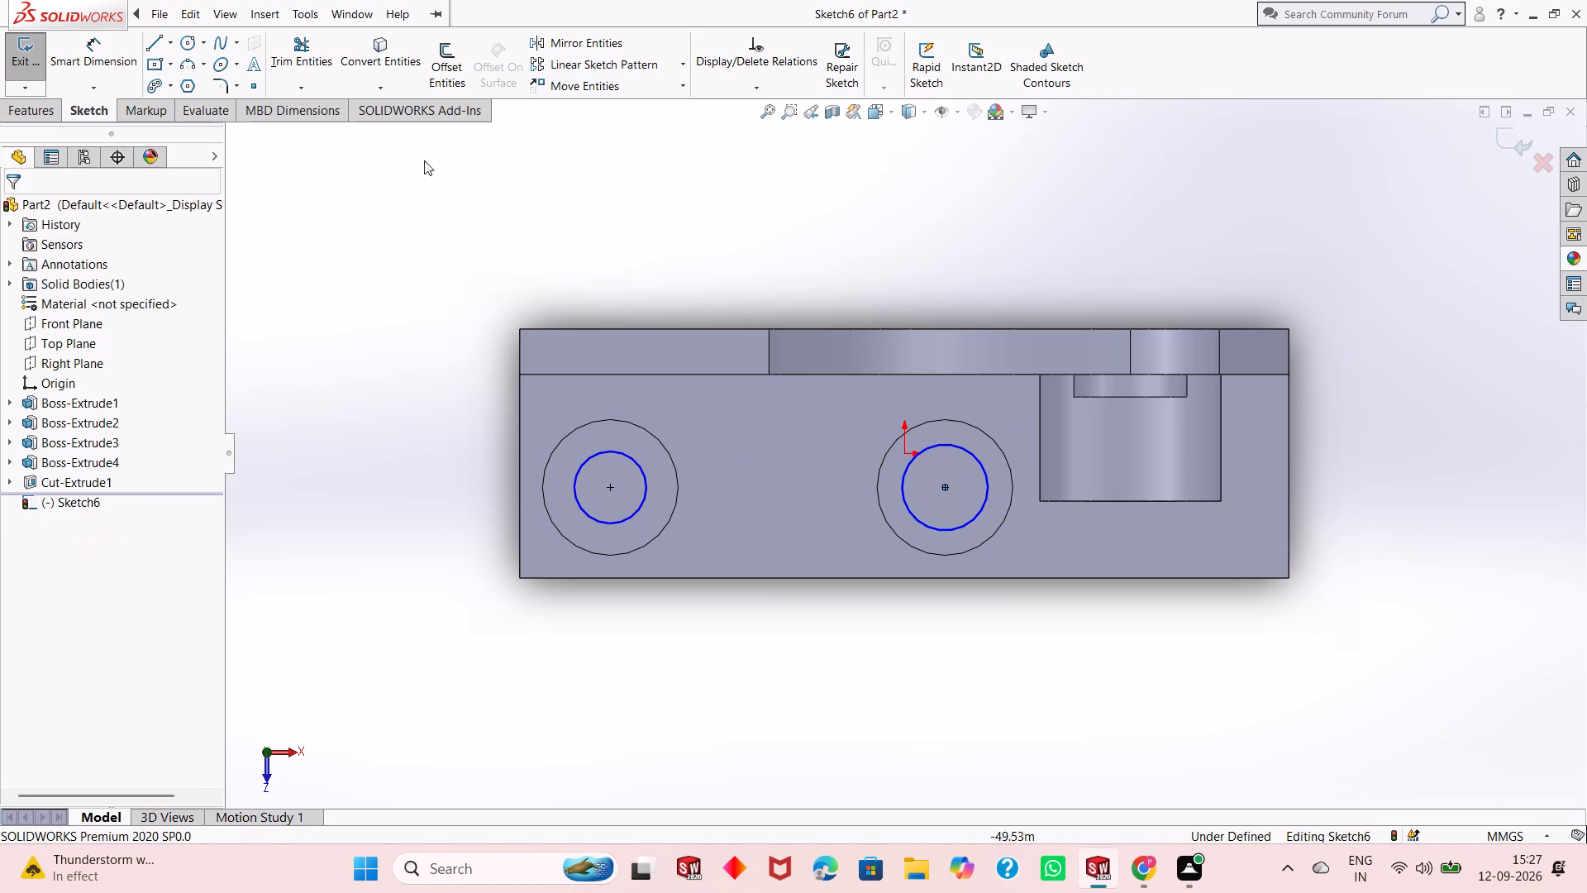
{"action": "key", "text": "Escape"}
{"action": "key", "text": "Escape"}
{"action": "key", "text": "Escape"}
{"action": "key", "text": "Escape"}
Dimension the inner circle in the recess at the plate's end to a diameter of 10 mm.
{"action": "left_click", "coordinate": [85, 67]}
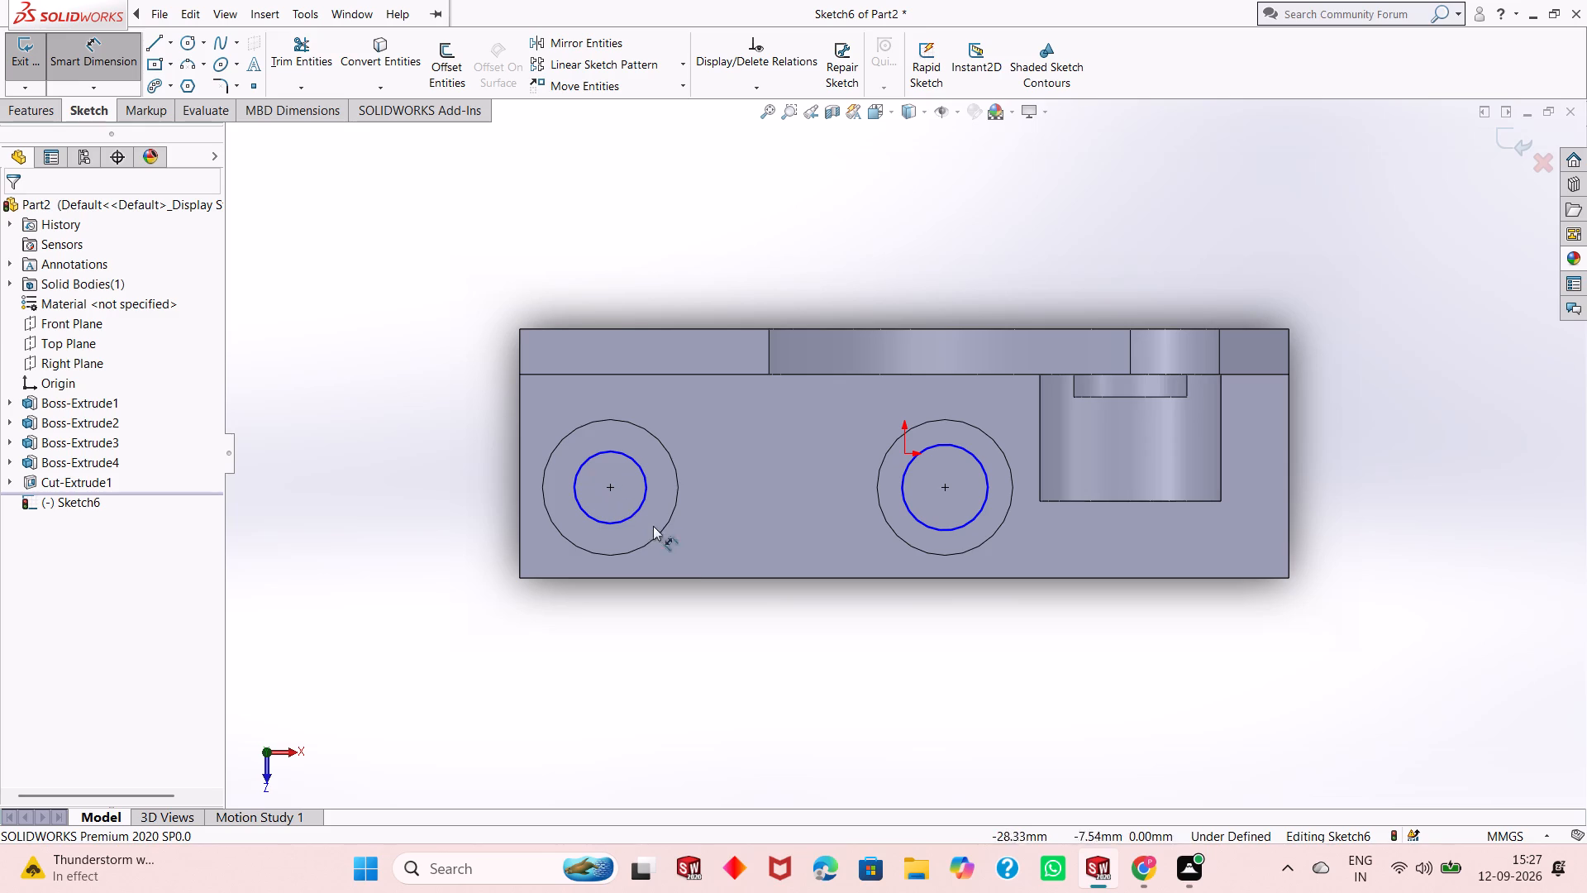
{"action": "left_click", "coordinate": [592, 518]}
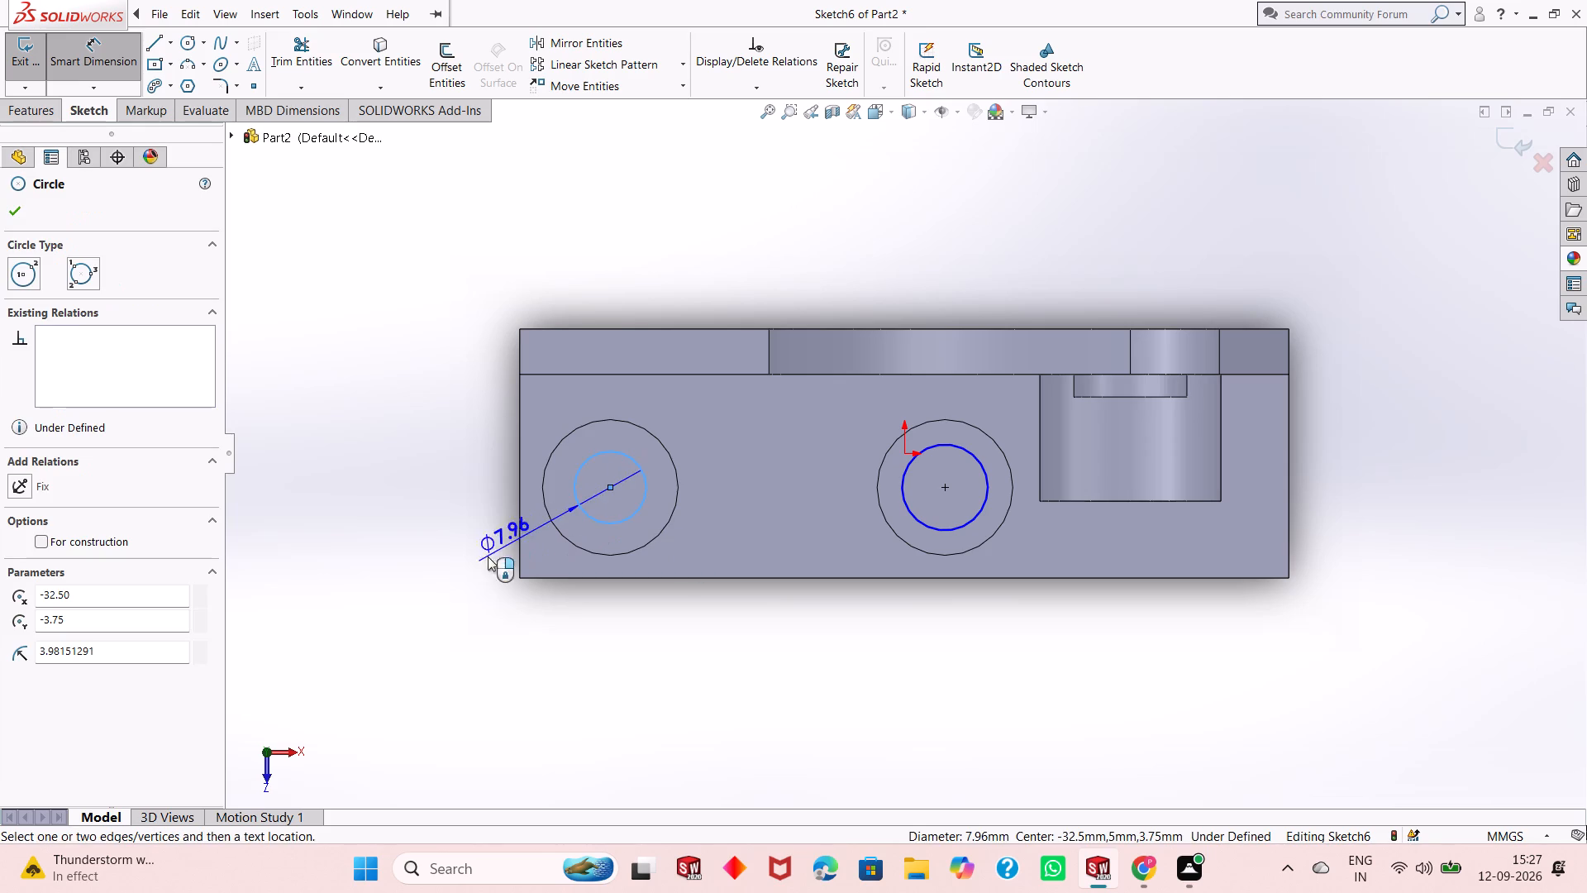
{"action": "left_click", "coordinate": [398, 601]}
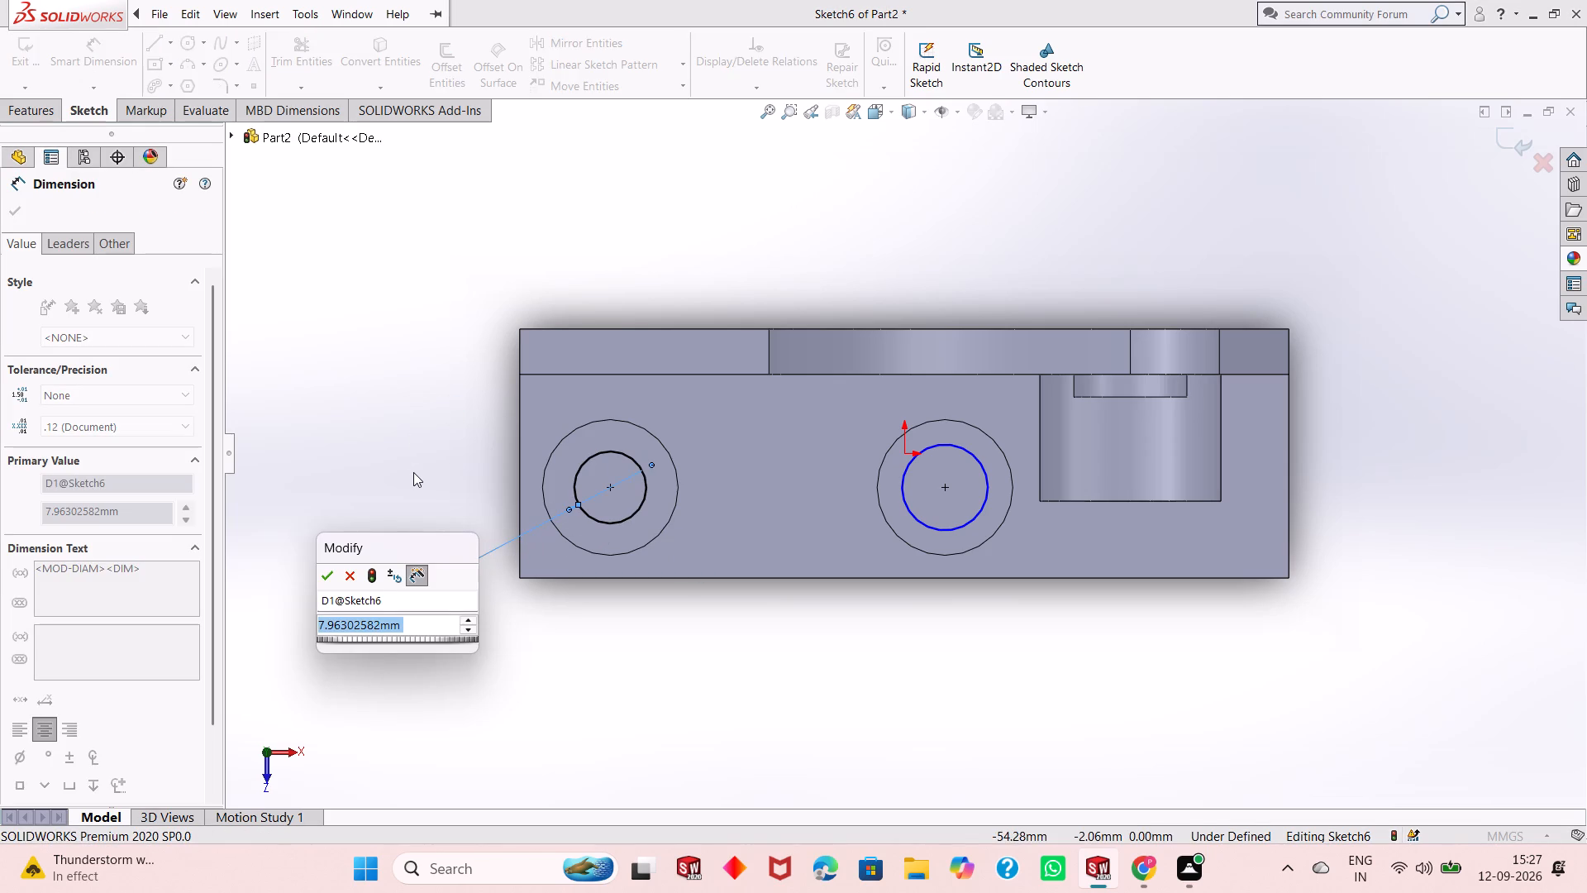
{"action": "type", "text": "10"}
{"action": "key", "text": "Return"}
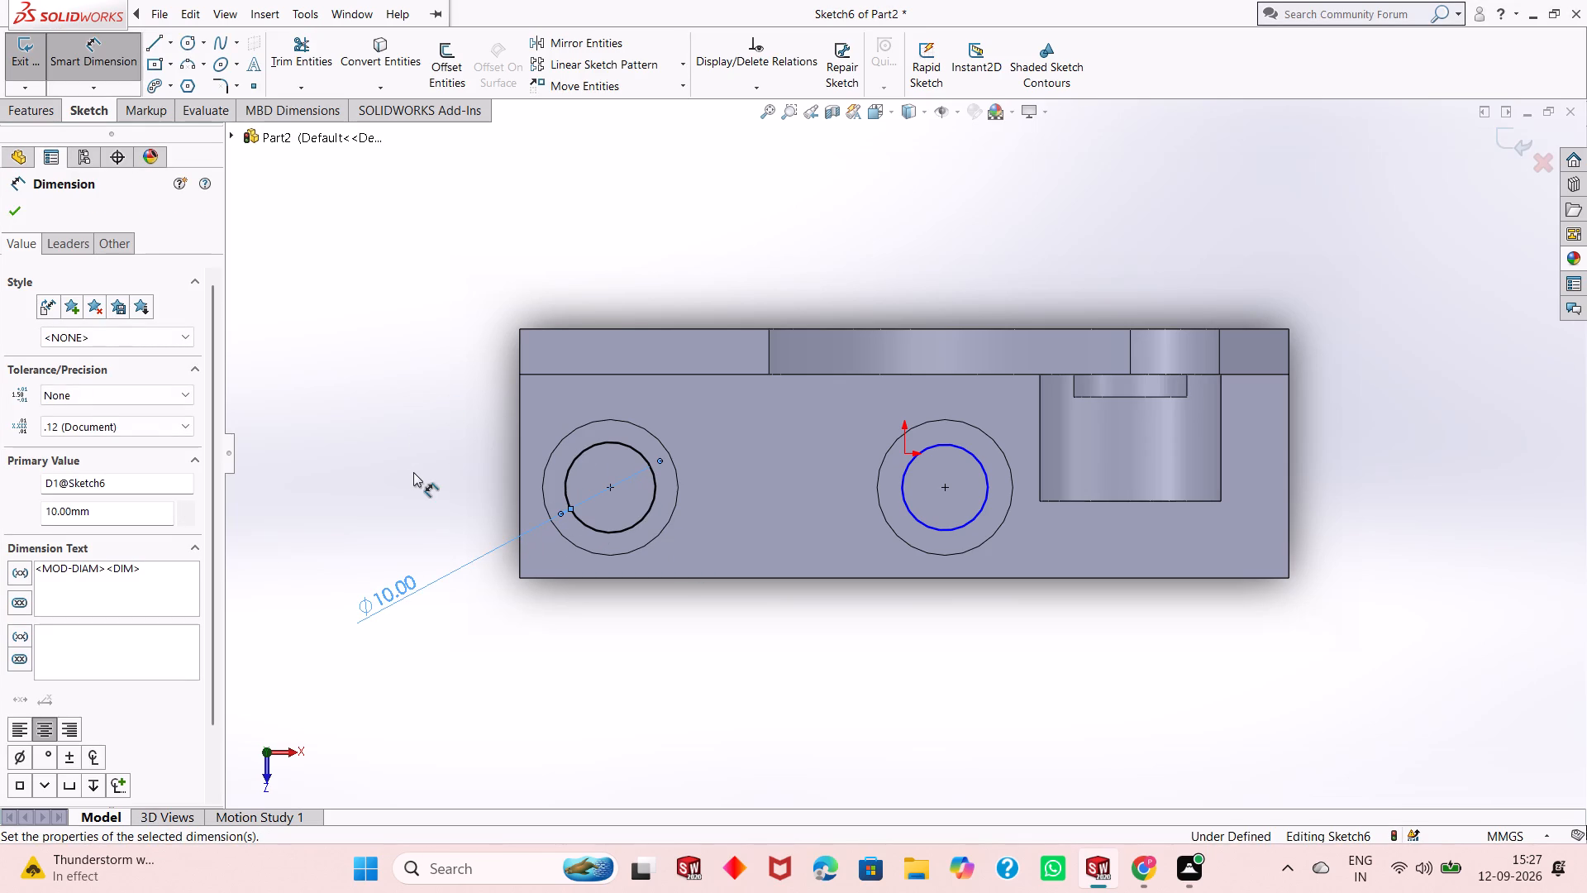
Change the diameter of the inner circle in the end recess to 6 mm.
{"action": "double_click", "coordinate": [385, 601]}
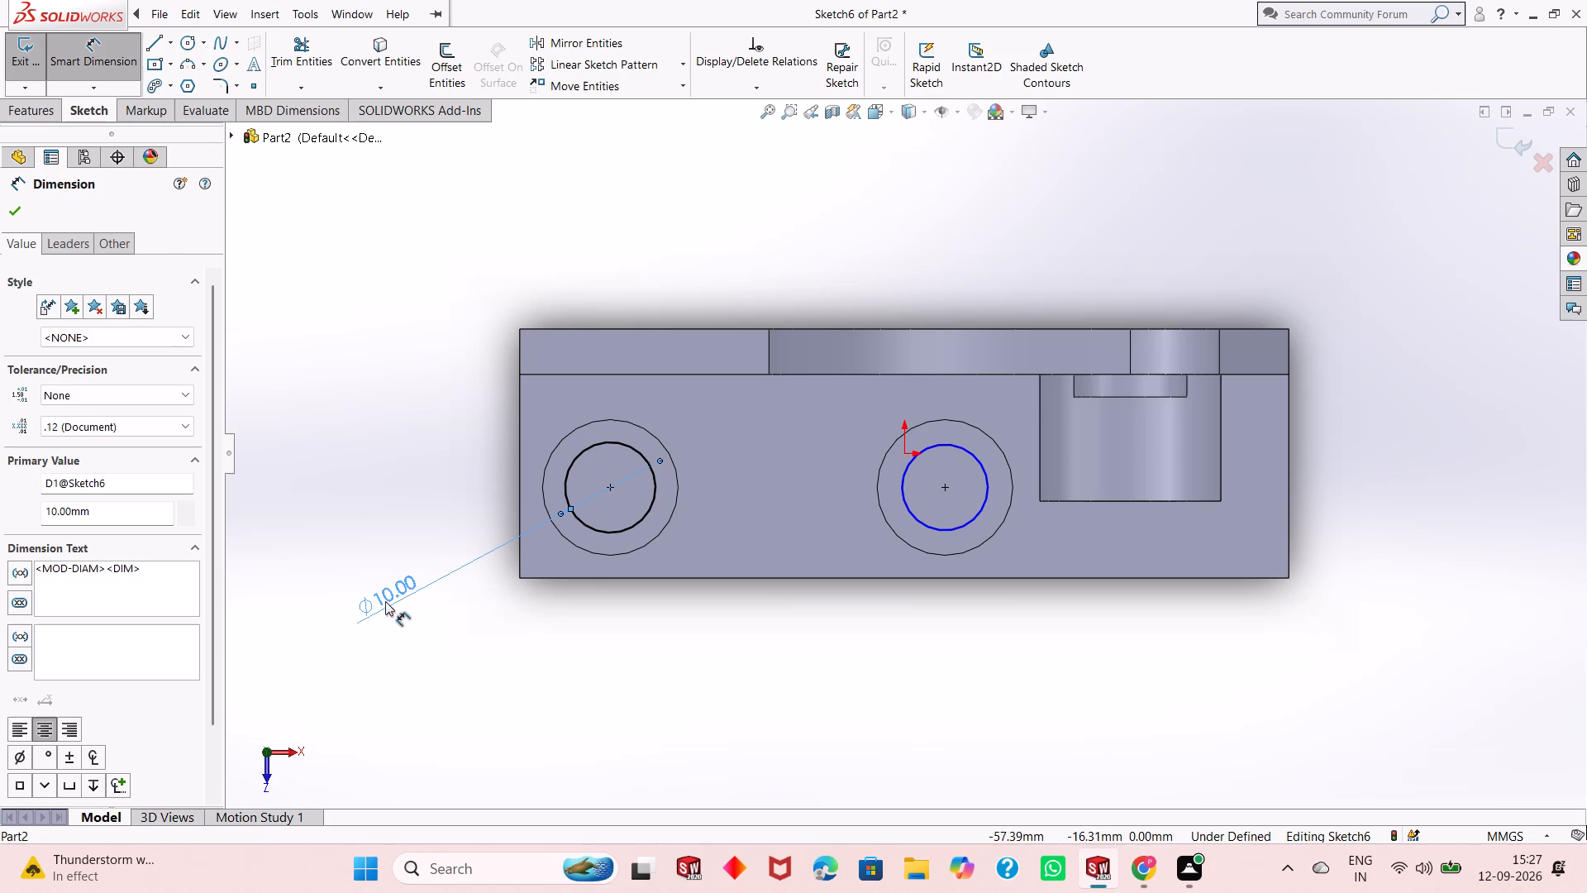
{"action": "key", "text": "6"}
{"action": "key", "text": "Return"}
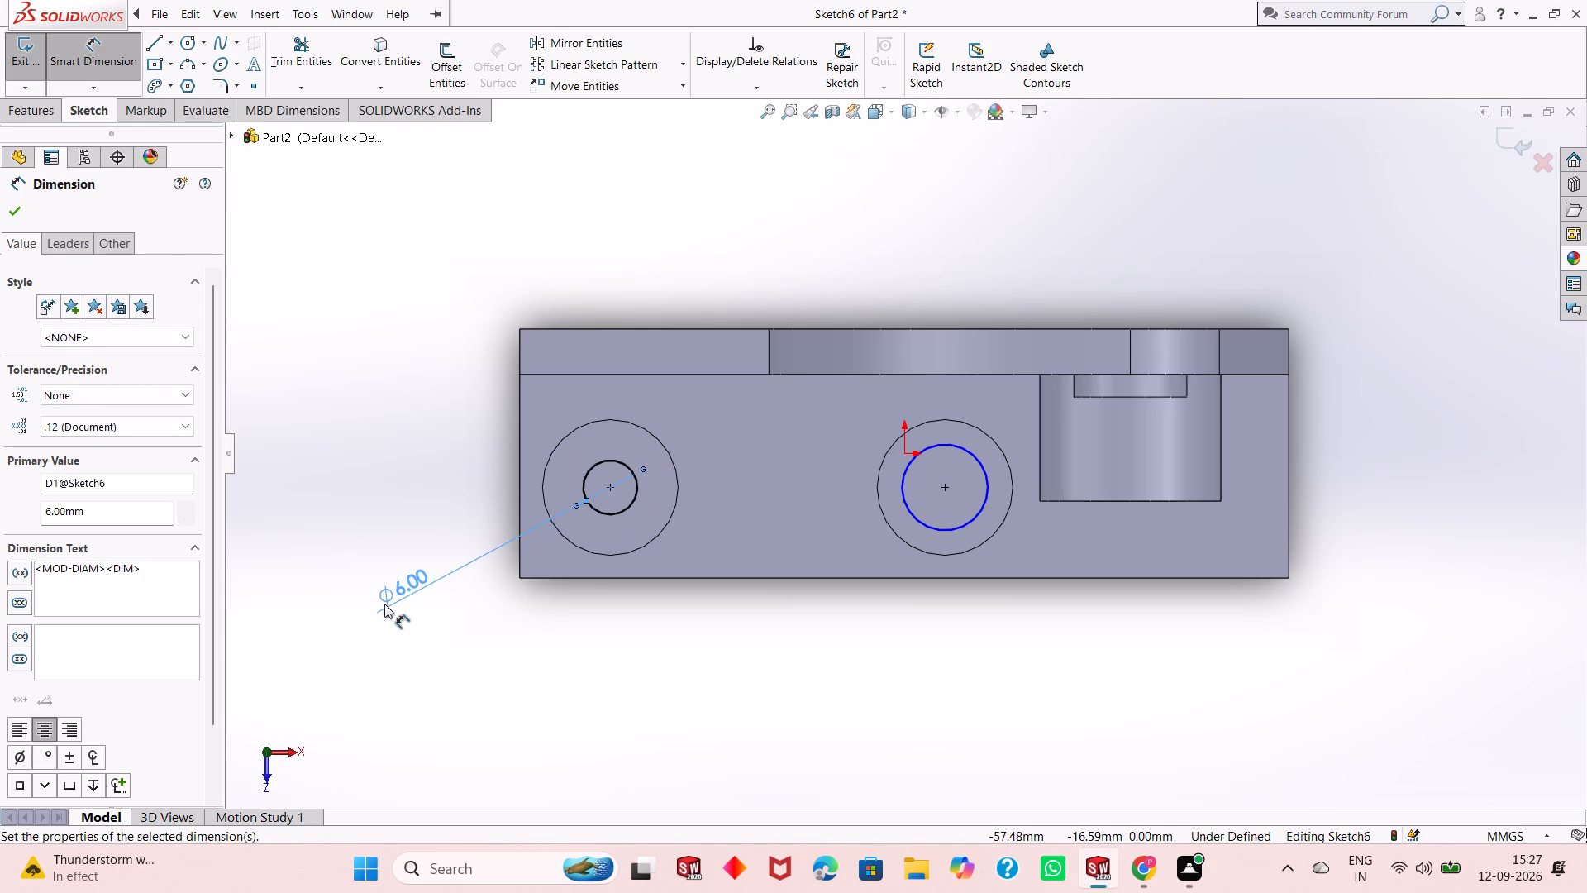
Set the diameter of the inner circle in the end recess to 8 mm.
{"action": "double_click", "coordinate": [384, 604]}
{"action": "key", "text": "8"}
{"action": "key", "text": "Return"}
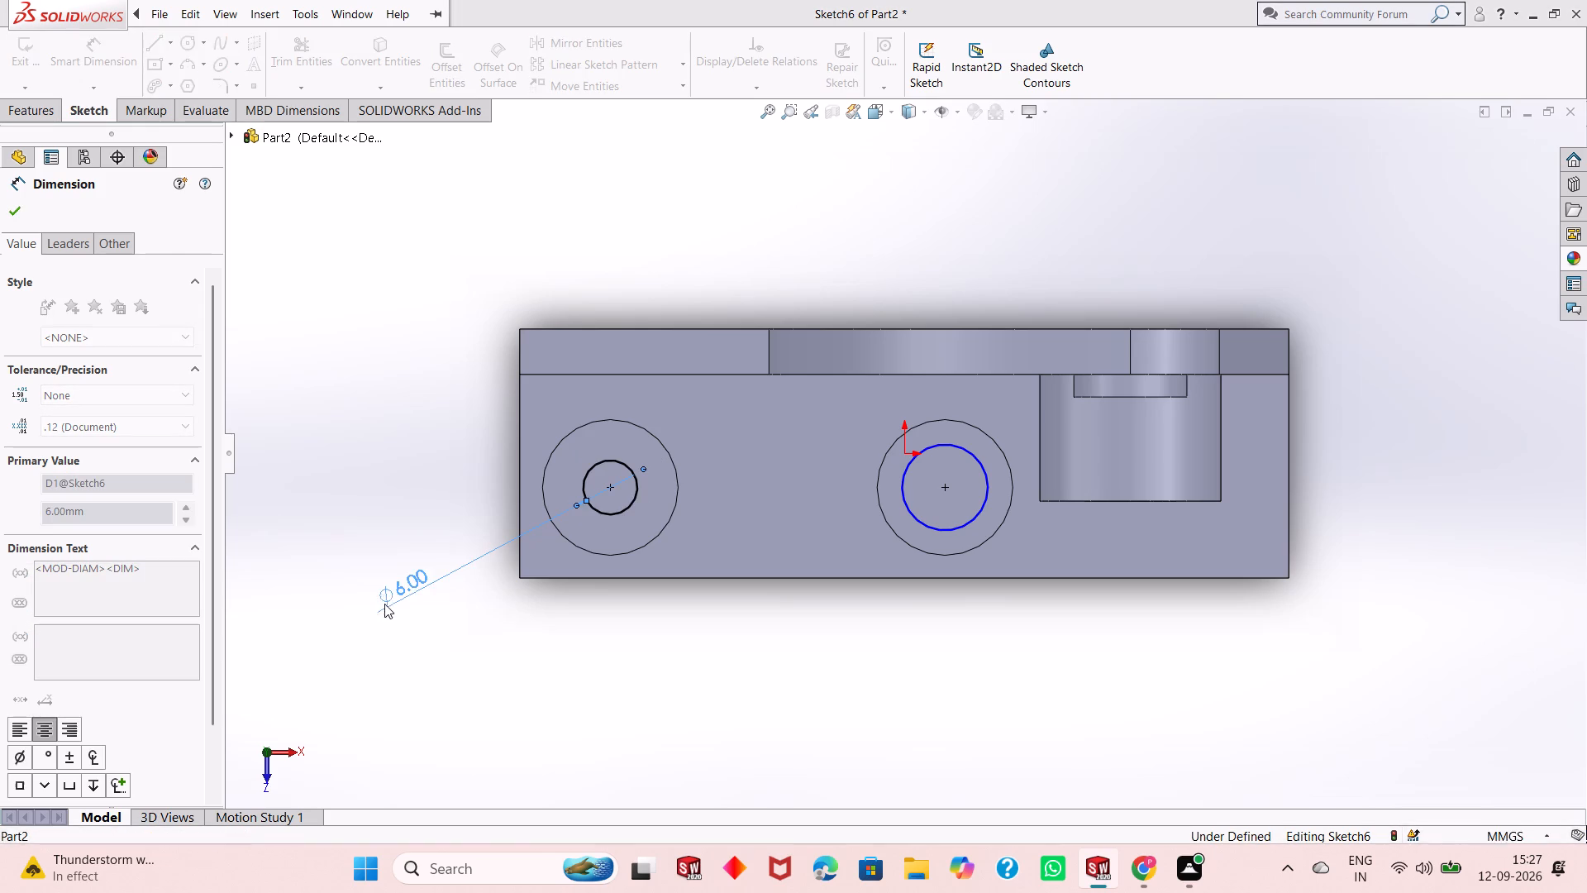
Dimension the inner circle in the recess beside the lug to a diameter of 8 mm.
{"action": "middle_click_drag", "start_coordinate": [545, 651], "coordinate": [527, 545]}
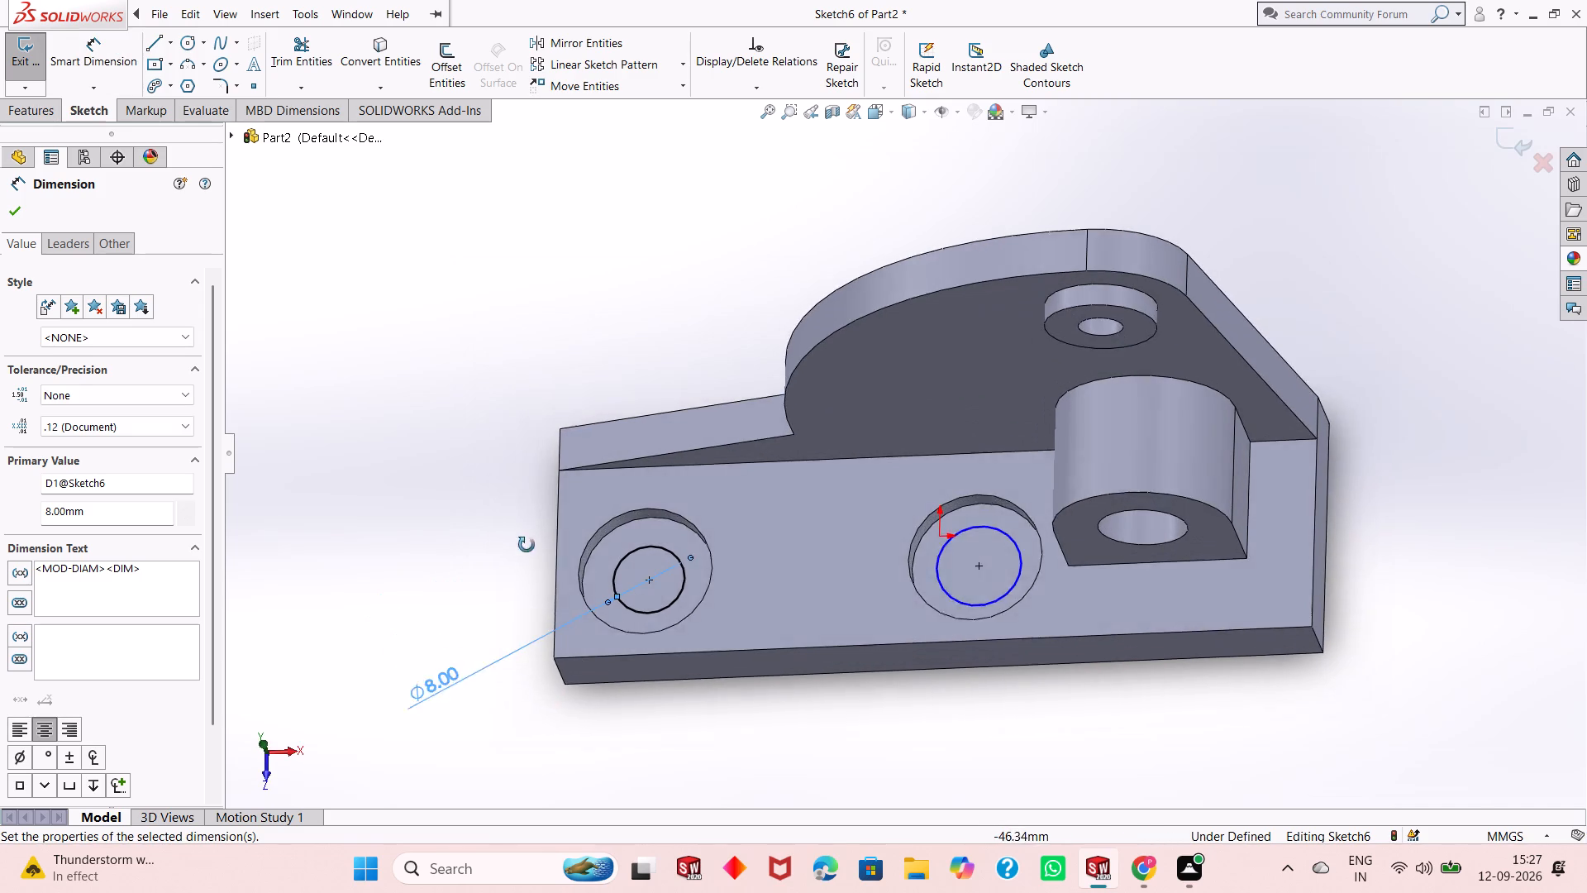
{"action": "middle_click_drag", "start_coordinate": [527, 545], "coordinate": [519, 536]}
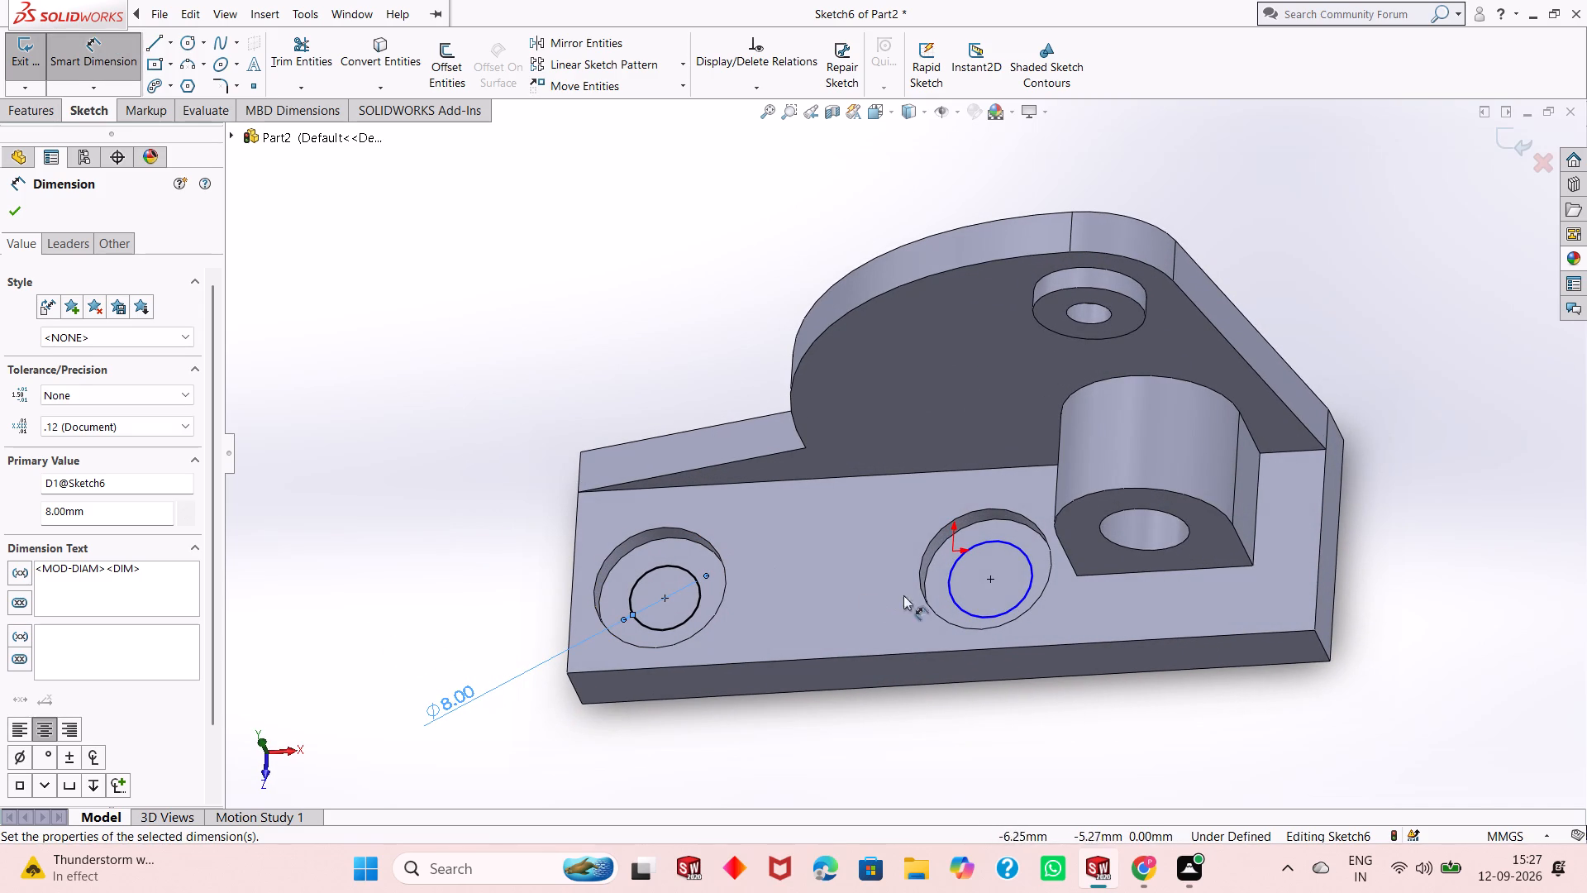
{"action": "left_click", "coordinate": [970, 616]}
{"action": "left_click", "coordinate": [807, 748]}
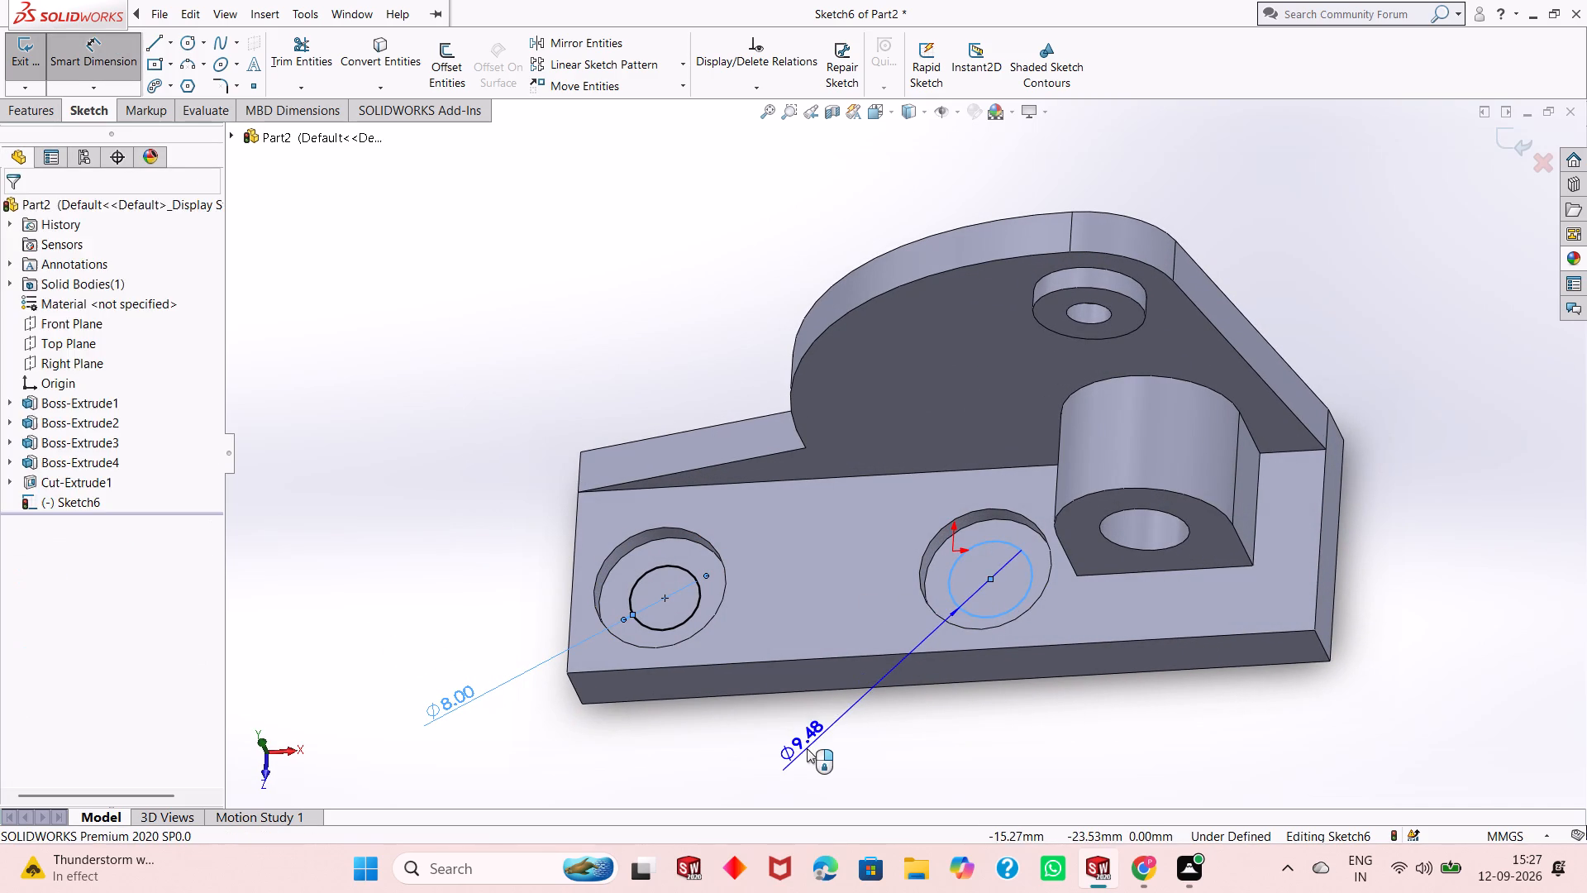
{"action": "key", "text": "8"}
{"action": "key", "text": "Return"}
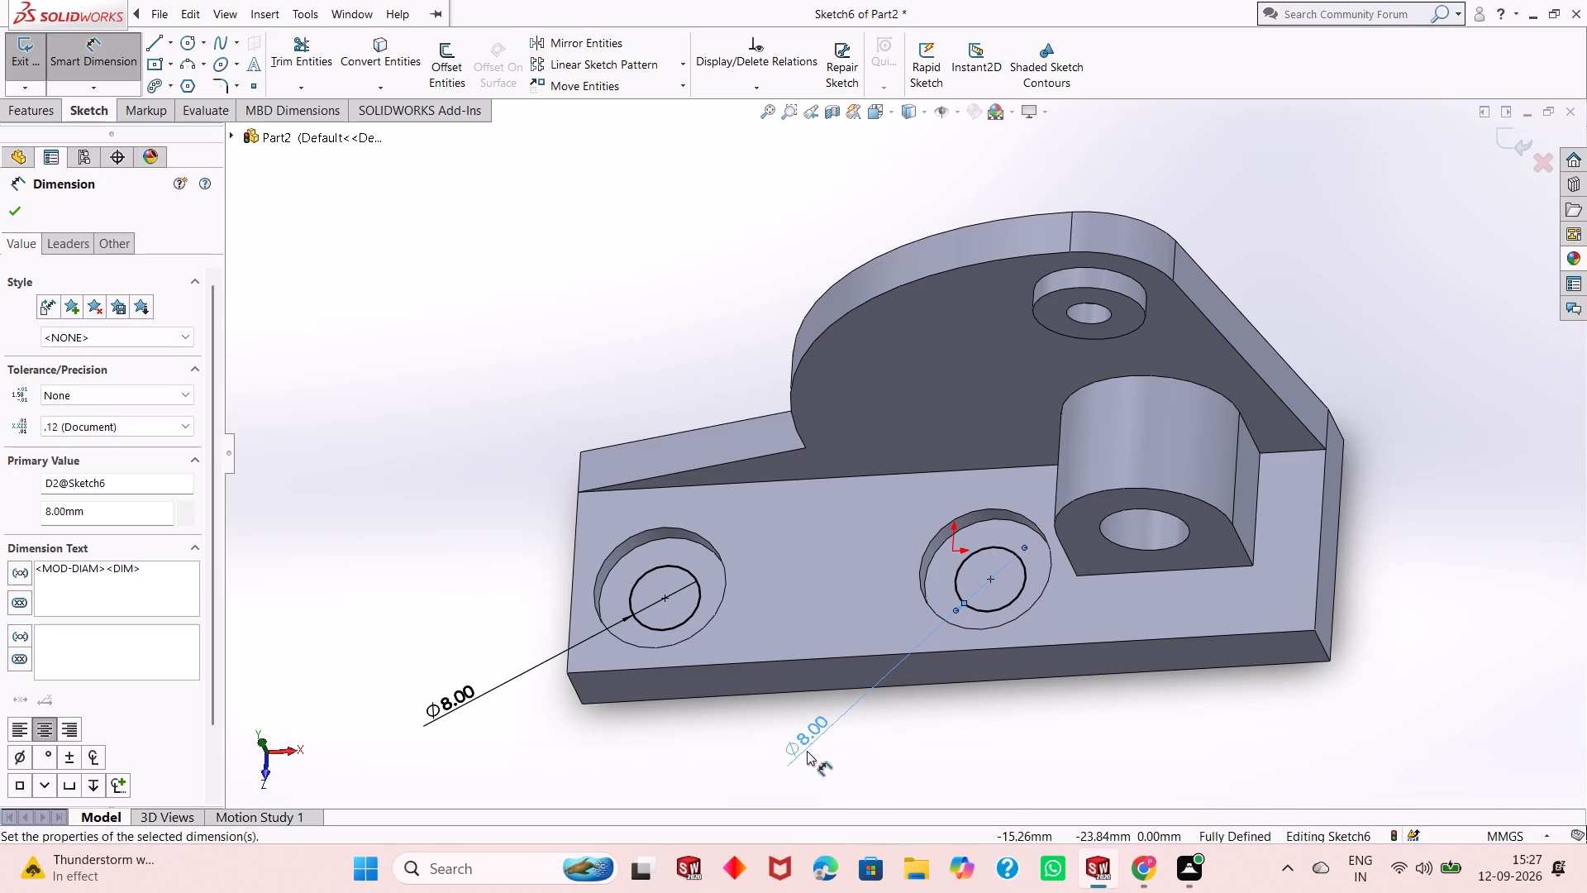
{"action": "right_click", "coordinate": [706, 735]}
{"action": "left_click", "coordinate": [741, 780]}
Cut-extrude both 8 mm circles Through All to make the holes through the base plate.
{"action": "scroll", "coordinate": [750, 627], "scroll_direction": "down", "scroll_amount": 3}
{"action": "scroll", "coordinate": [750, 627], "scroll_direction": "up", "scroll_amount": 3}
{"action": "middle_click_drag", "start_coordinate": [880, 532], "coordinate": [892, 588]}
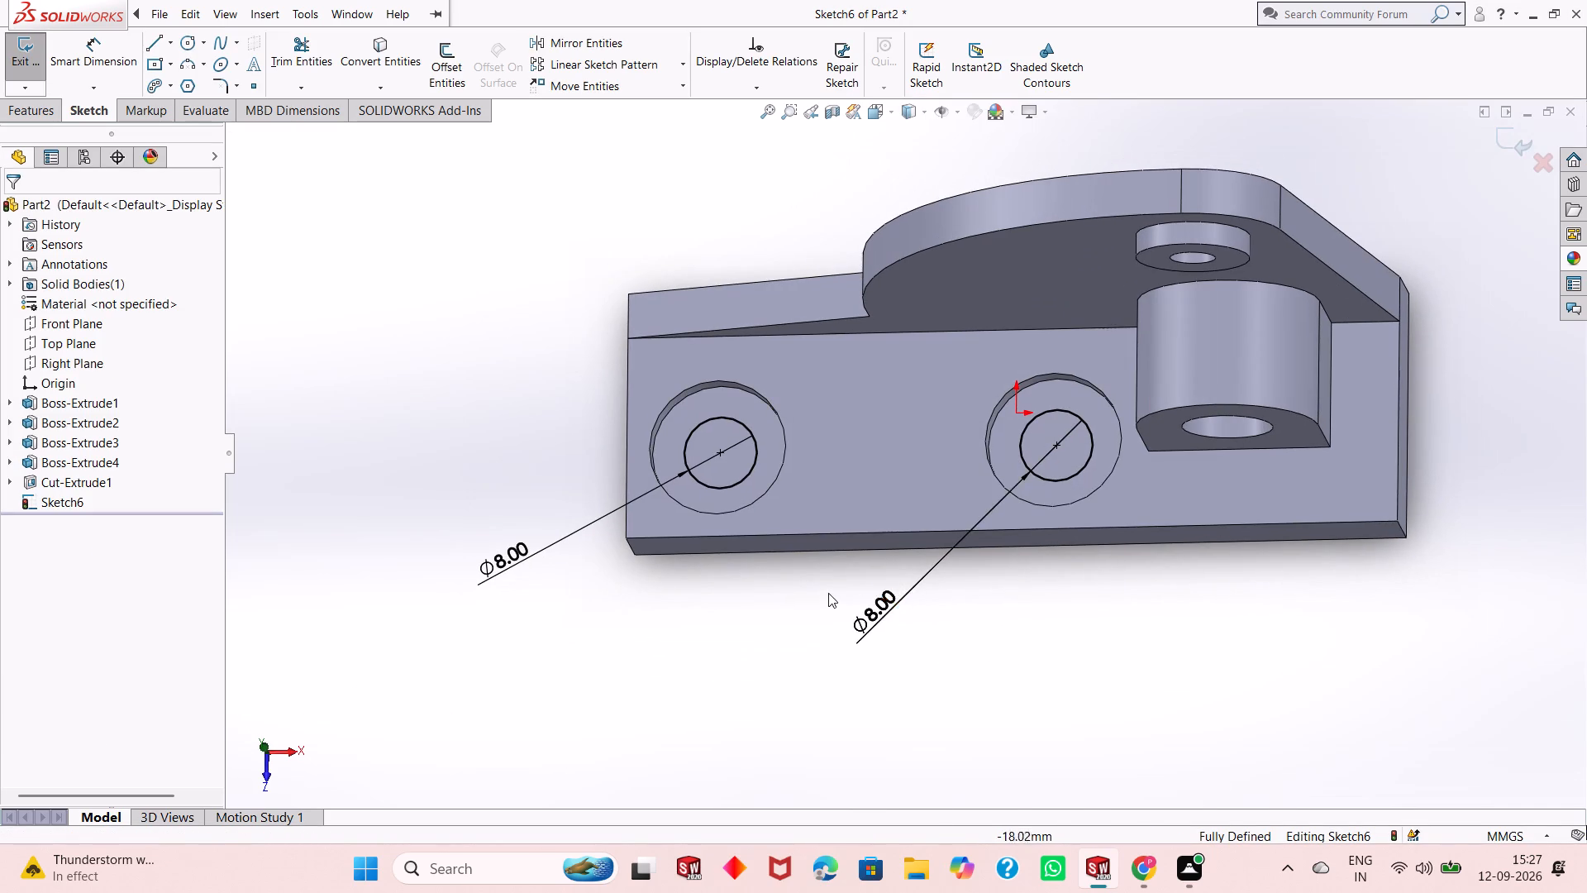
{"action": "middle_click_drag", "start_coordinate": [819, 600], "coordinate": [782, 511]}
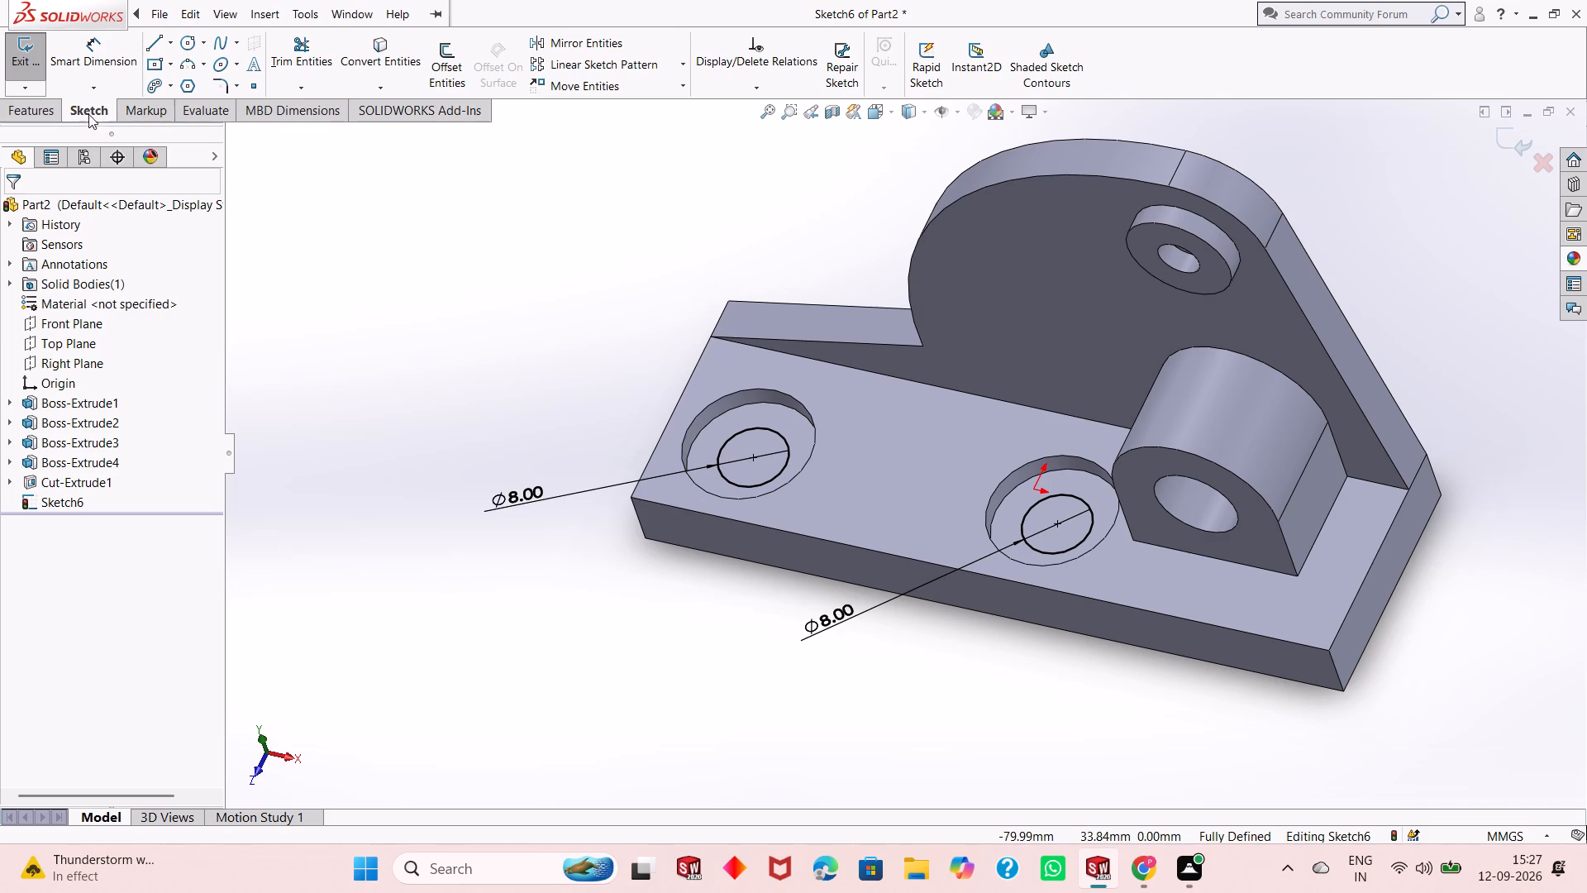
{"action": "left_click", "coordinate": [47, 108]}
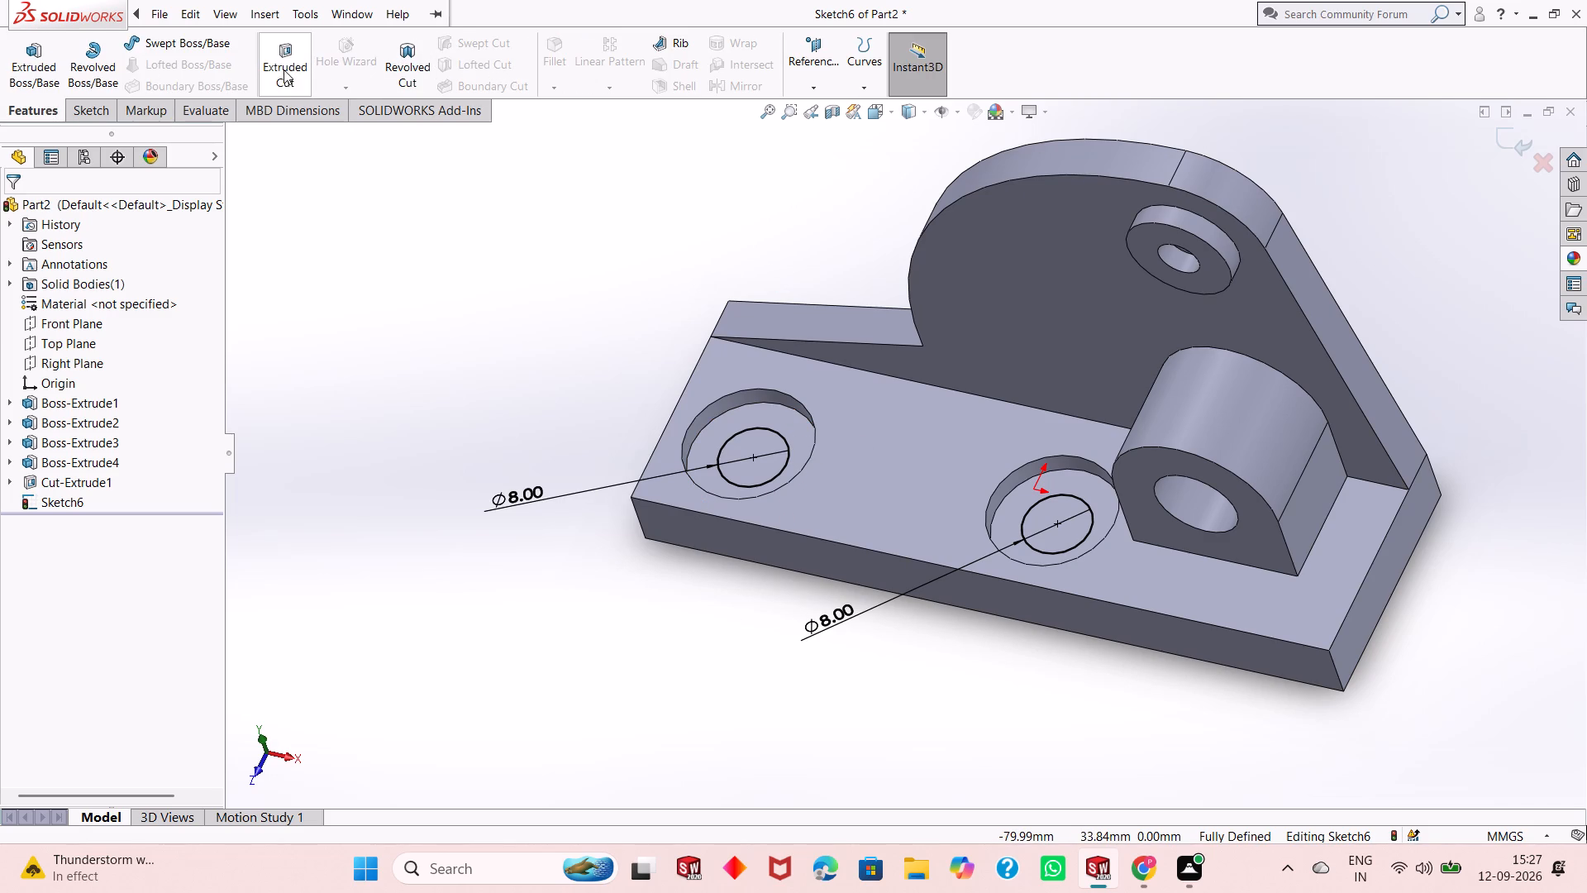
{"action": "left_click", "coordinate": [284, 69]}
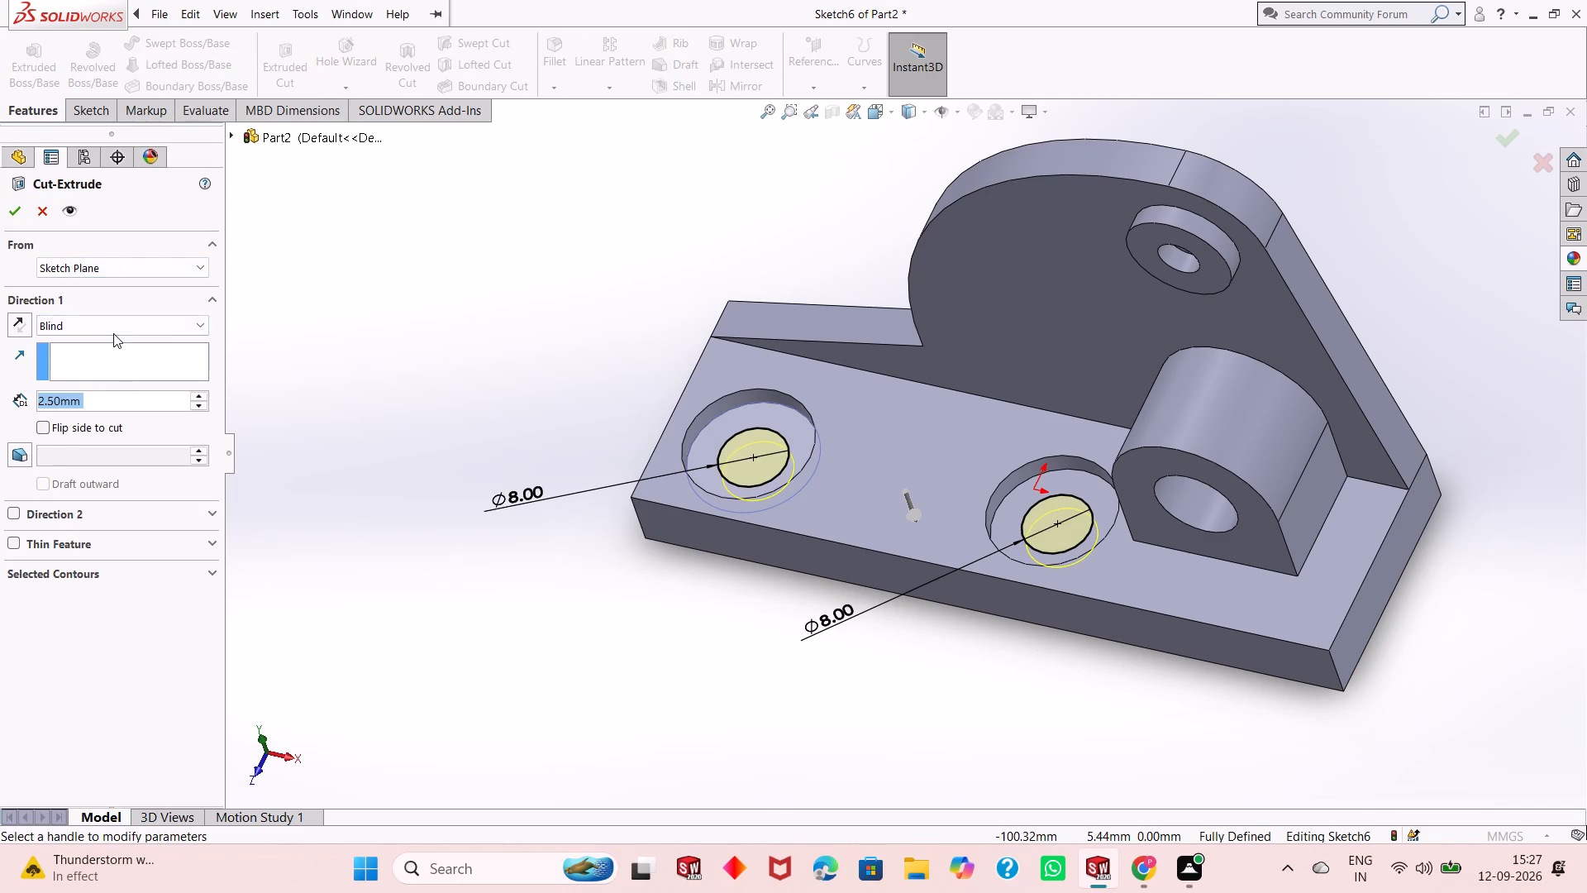
{"action": "left_click", "coordinate": [113, 333]}
{"action": "left_click", "coordinate": [122, 358]}
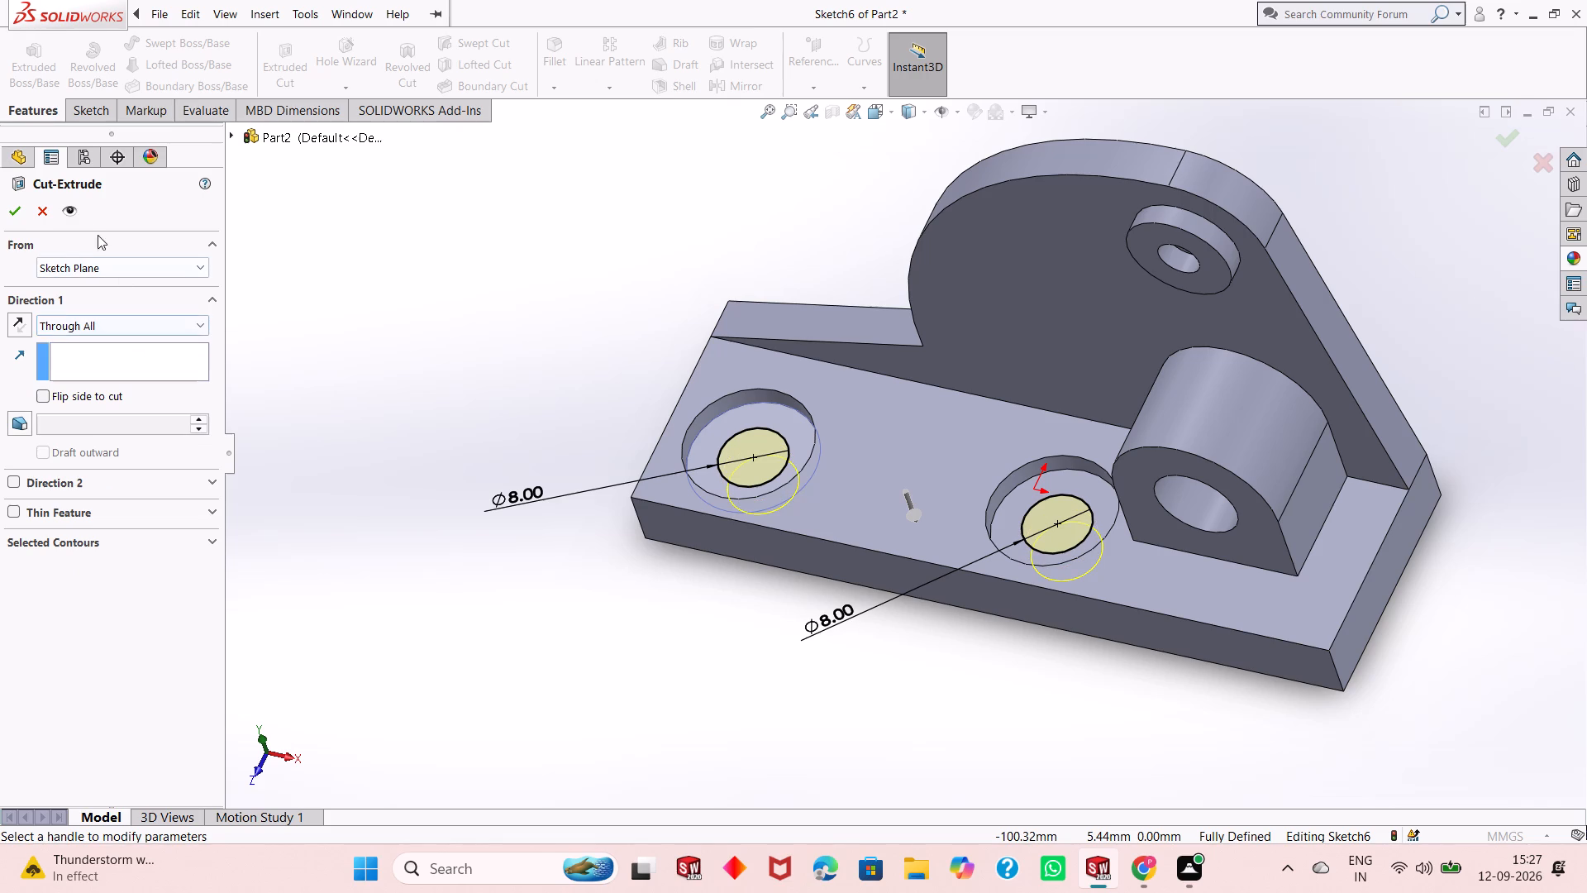
{"action": "left_click", "coordinate": [18, 219]}
{"action": "left_click", "coordinate": [518, 563]}
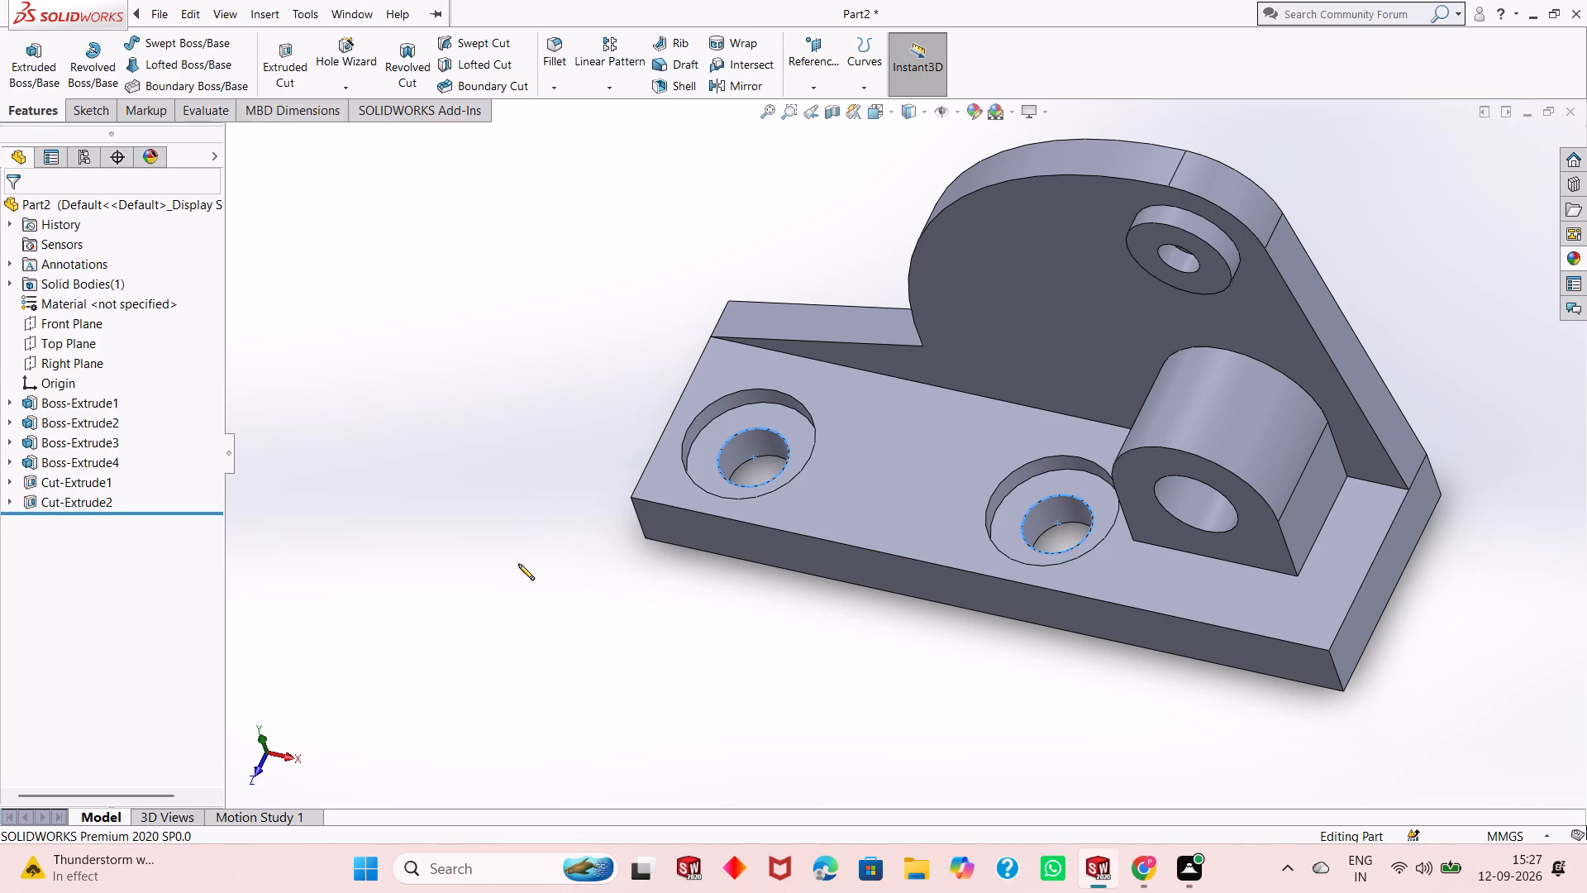
{"action": "scroll", "coordinate": [836, 475], "scroll_direction": "up", "scroll_amount": 1}
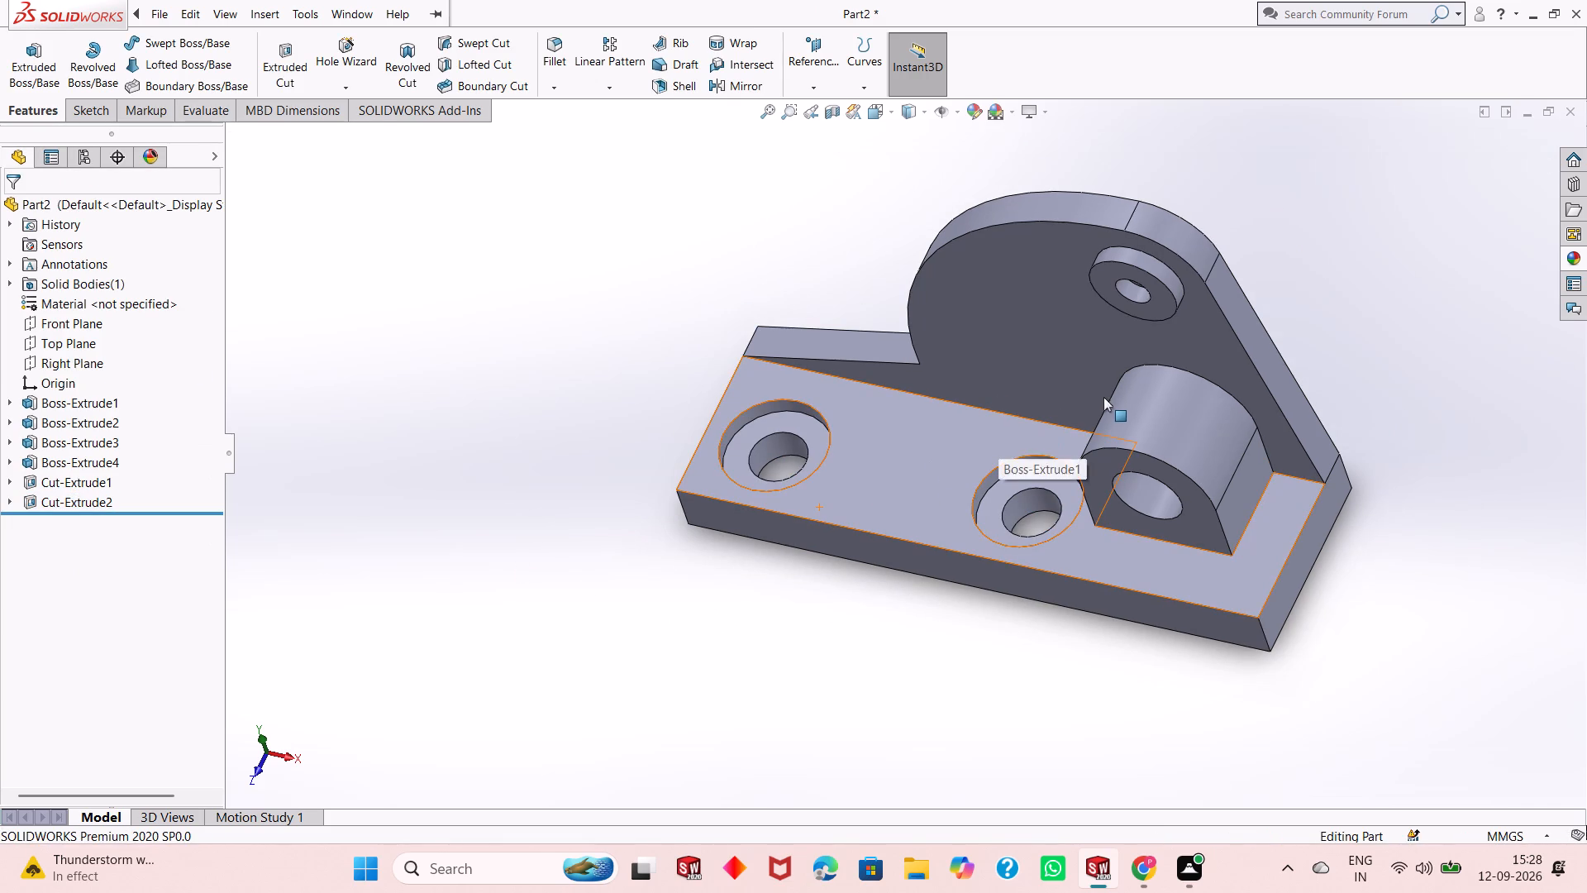
Examine the bracket's base plate holes, arm, boss and arched lug from different angles and distances.
{"action": "scroll", "coordinate": [1103, 397], "scroll_direction": "down", "scroll_amount": 1}
{"action": "scroll", "coordinate": [990, 468], "scroll_direction": "up", "scroll_amount": 1}
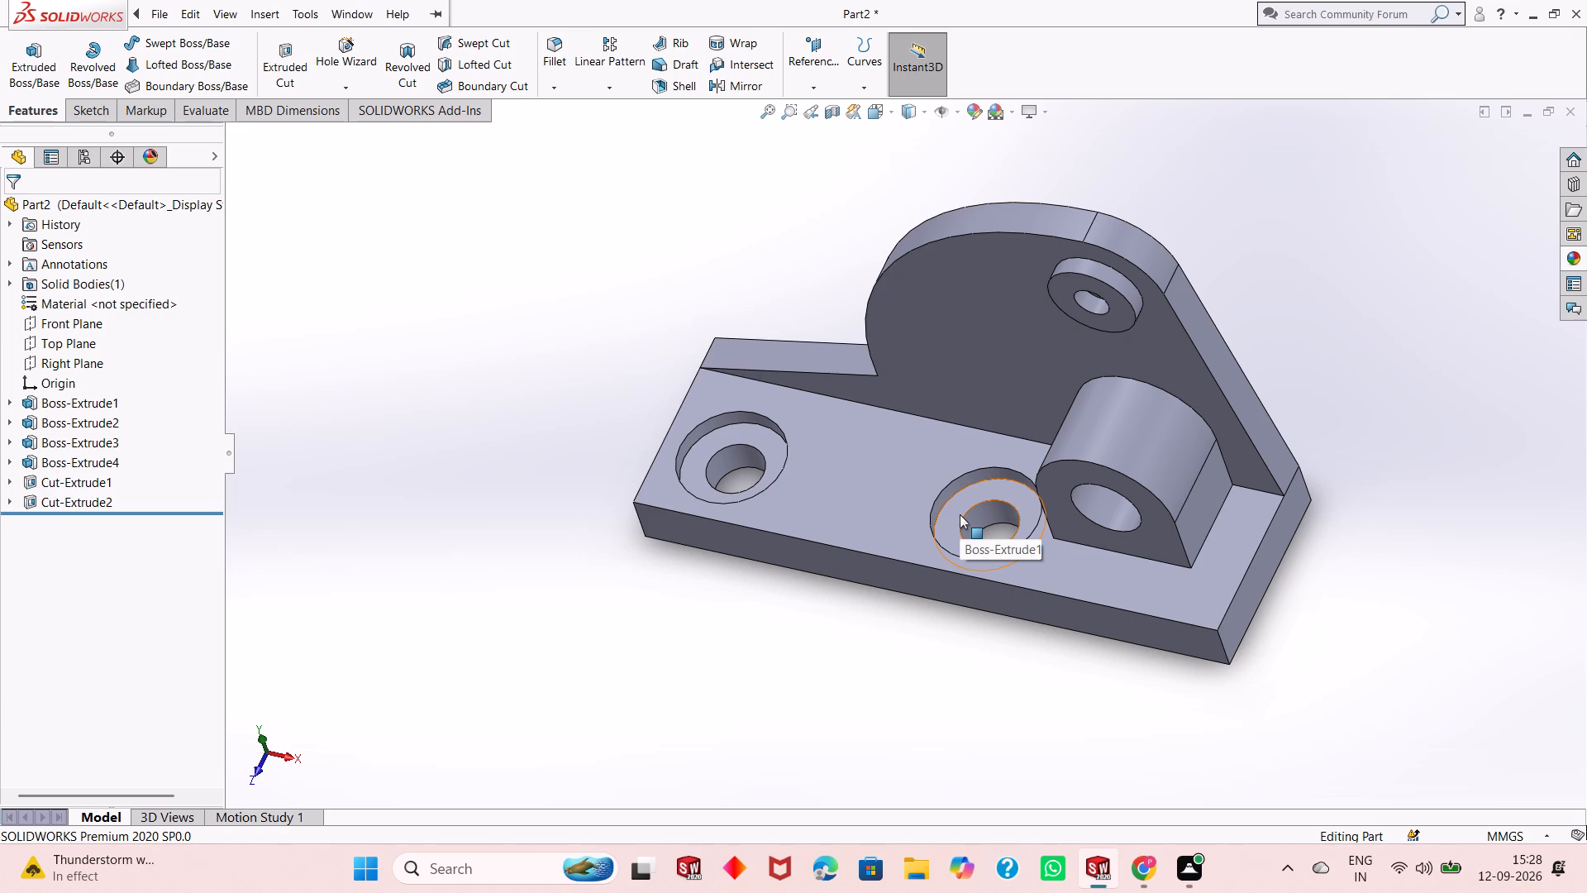
{"action": "scroll", "coordinate": [960, 514], "scroll_direction": "up", "scroll_amount": 2}
{"action": "scroll", "coordinate": [952, 583], "scroll_direction": "down", "scroll_amount": 1}
{"action": "middle_click_drag", "start_coordinate": [951, 585], "coordinate": [967, 464]}
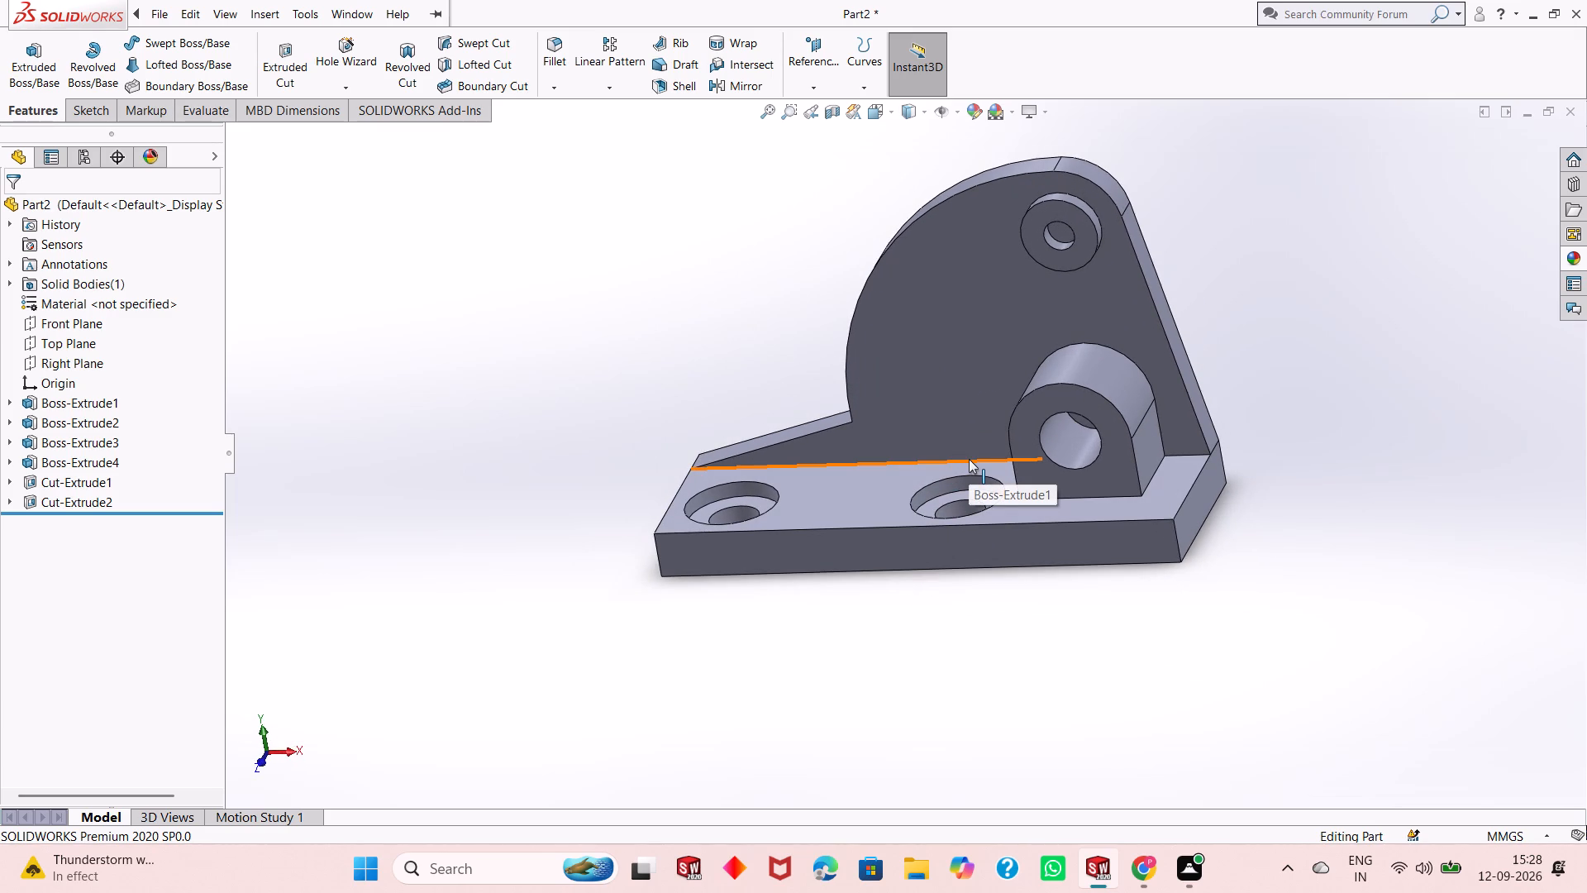
{"action": "scroll", "coordinate": [1242, 324], "scroll_direction": "up", "scroll_amount": 1}
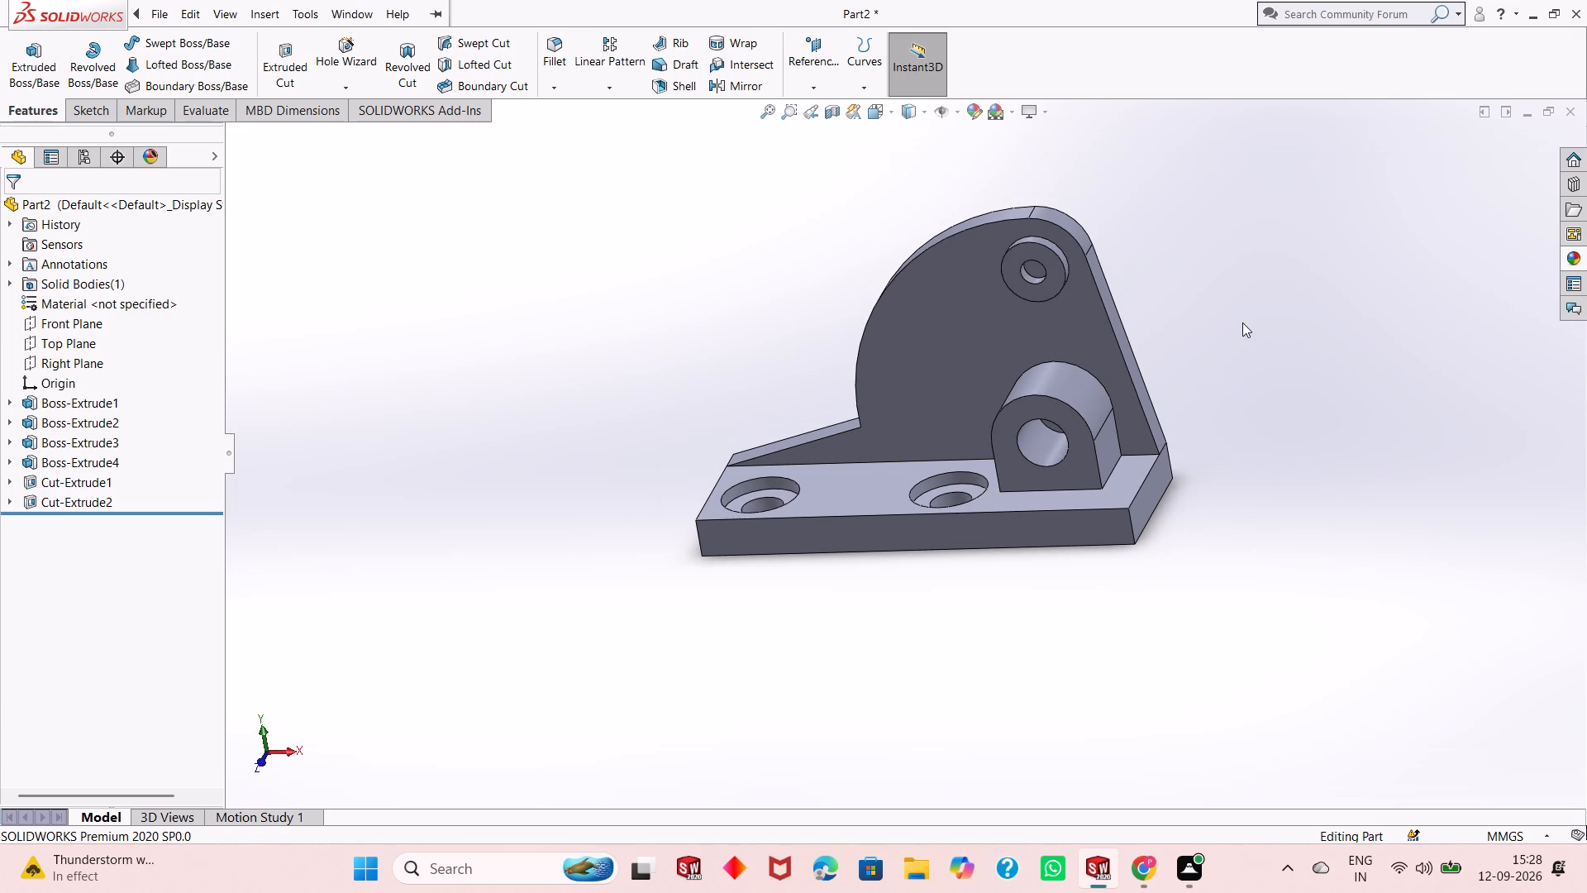
{"action": "scroll", "coordinate": [1234, 313], "scroll_direction": "down", "scroll_amount": 1}
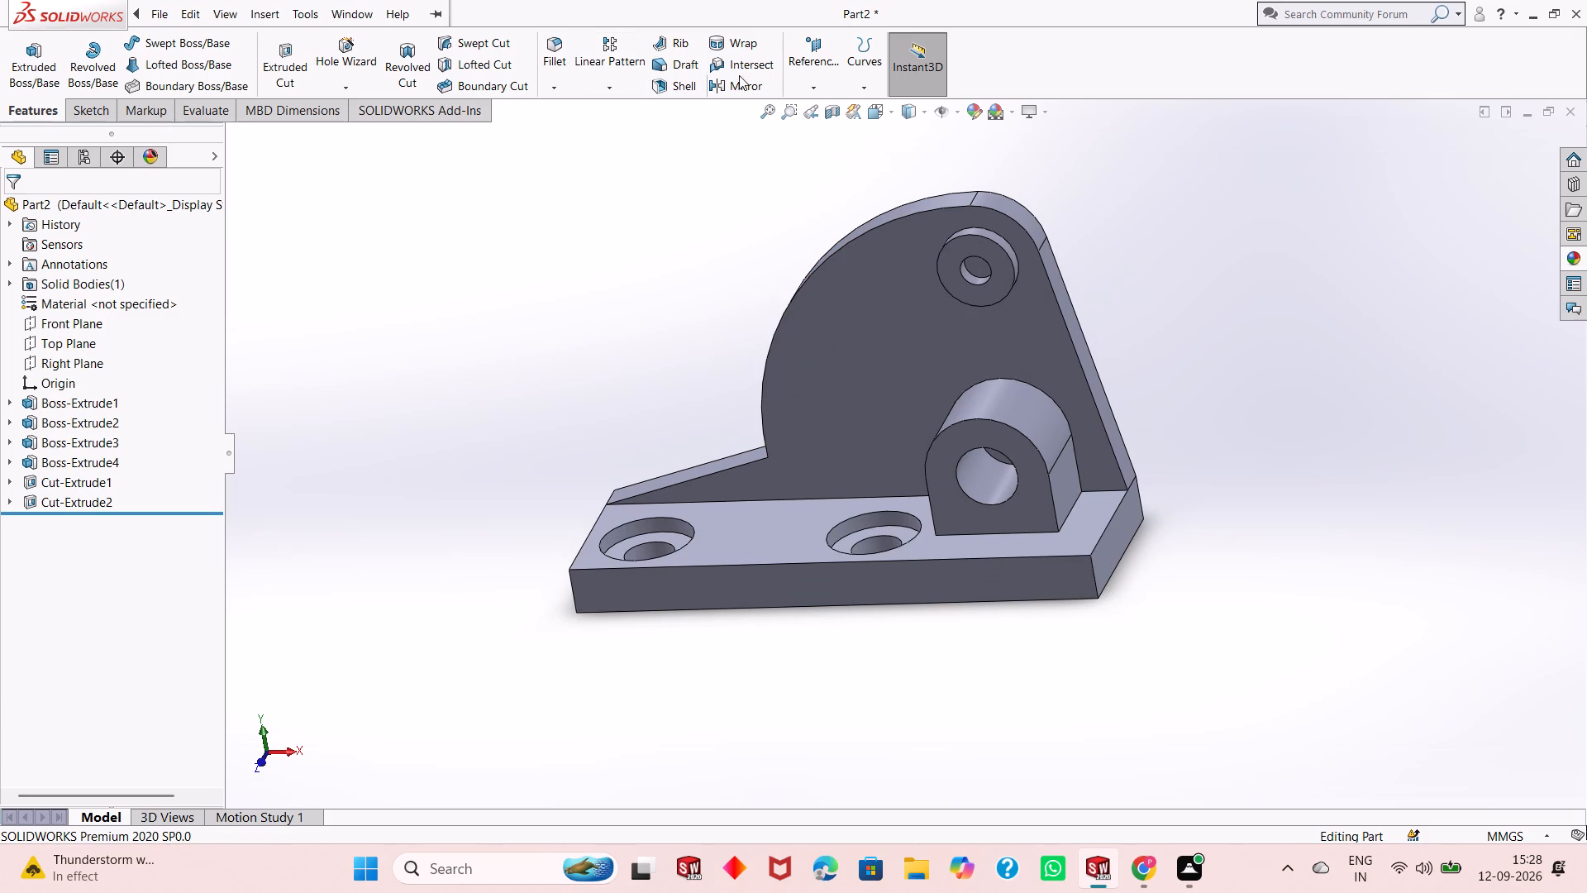
Start a reference plane parallel to the Right Plane with an offset of 0 mm.
{"action": "left_click", "coordinate": [822, 80]}
{"action": "left_click", "coordinate": [833, 109]}
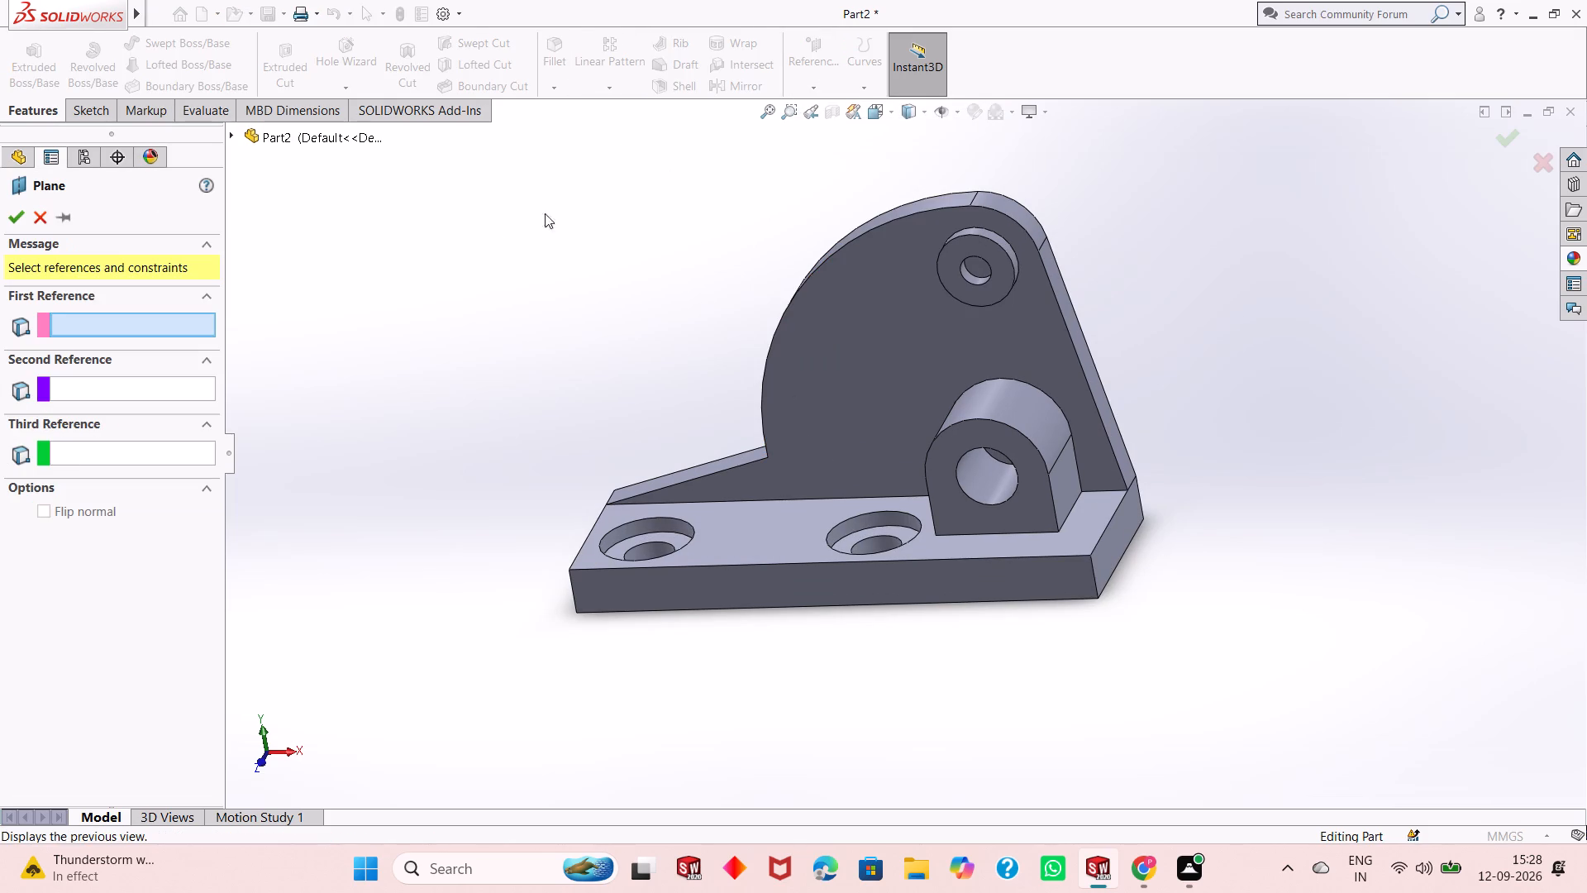
{"action": "left_click", "coordinate": [289, 139]}
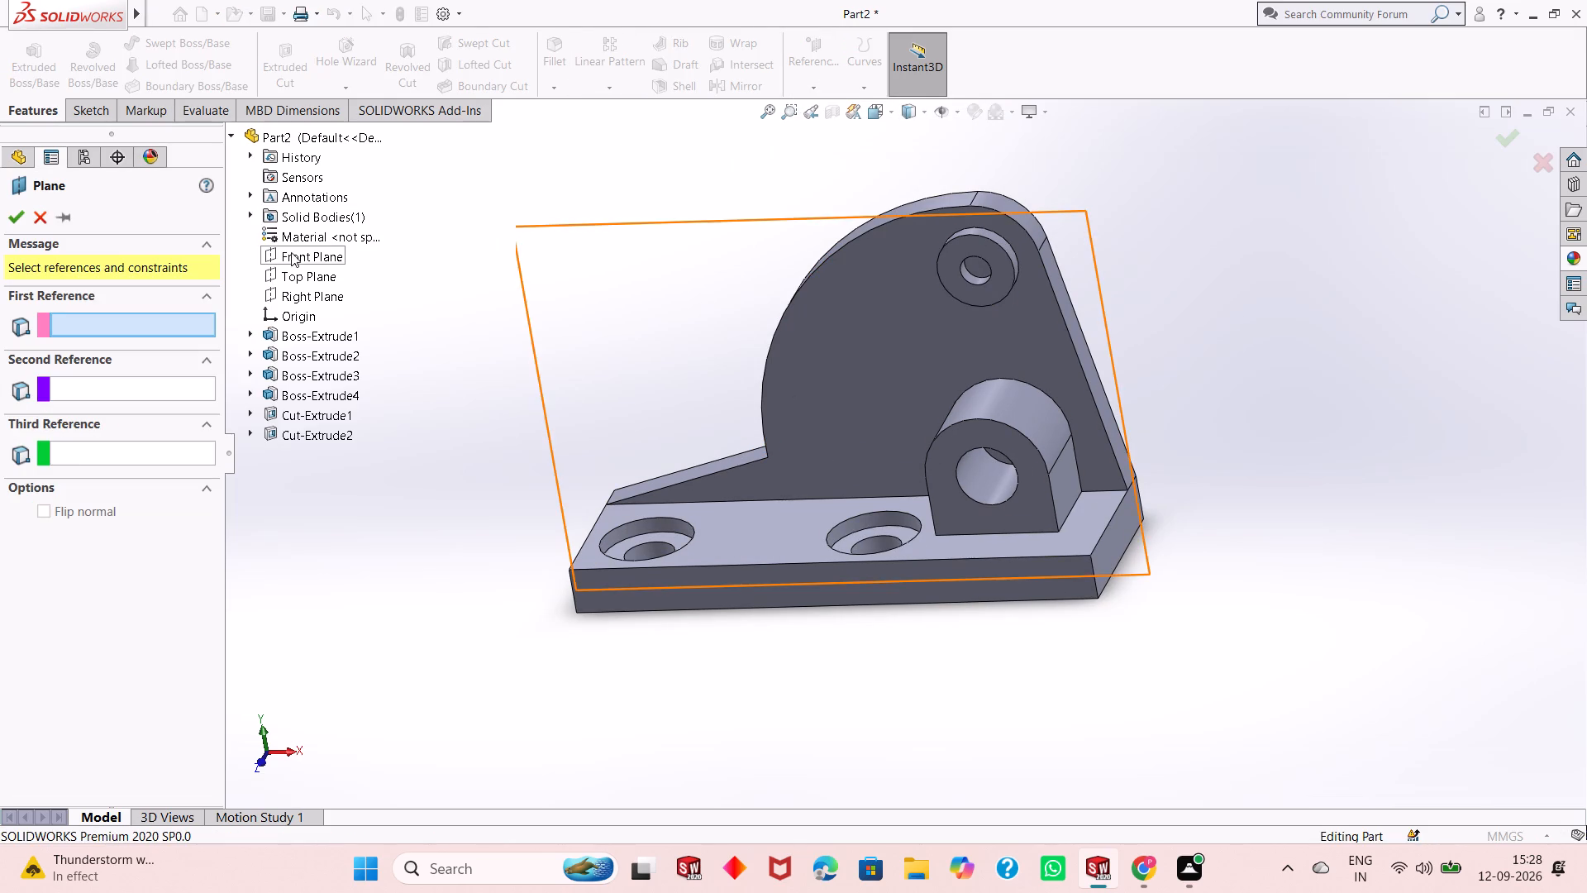
{"action": "left_click", "coordinate": [298, 293]}
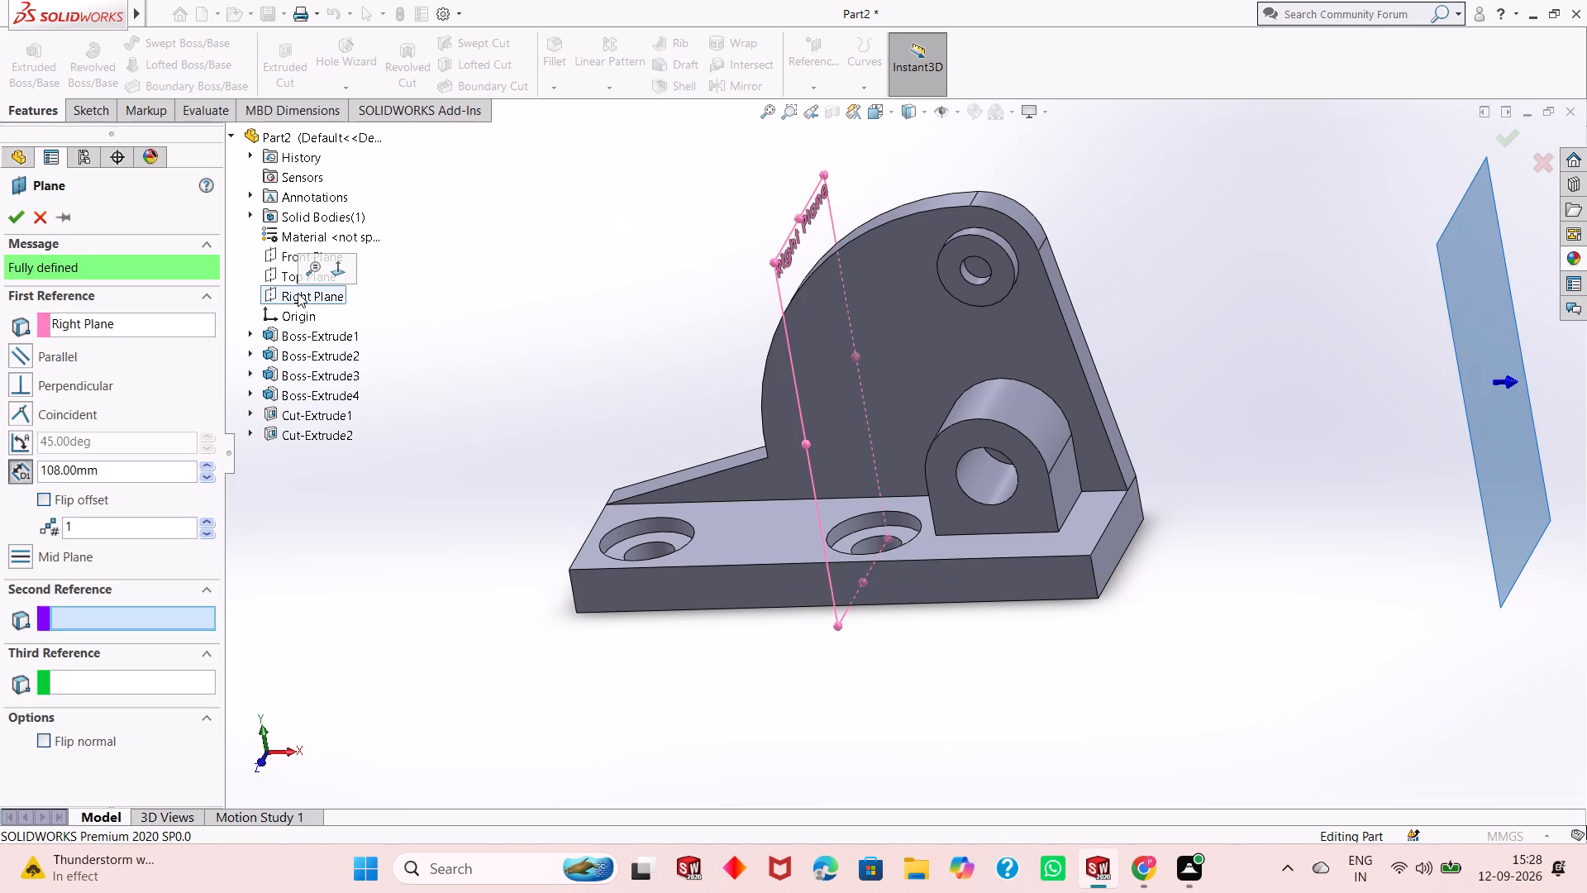
{"action": "double_click", "coordinate": [117, 463]}
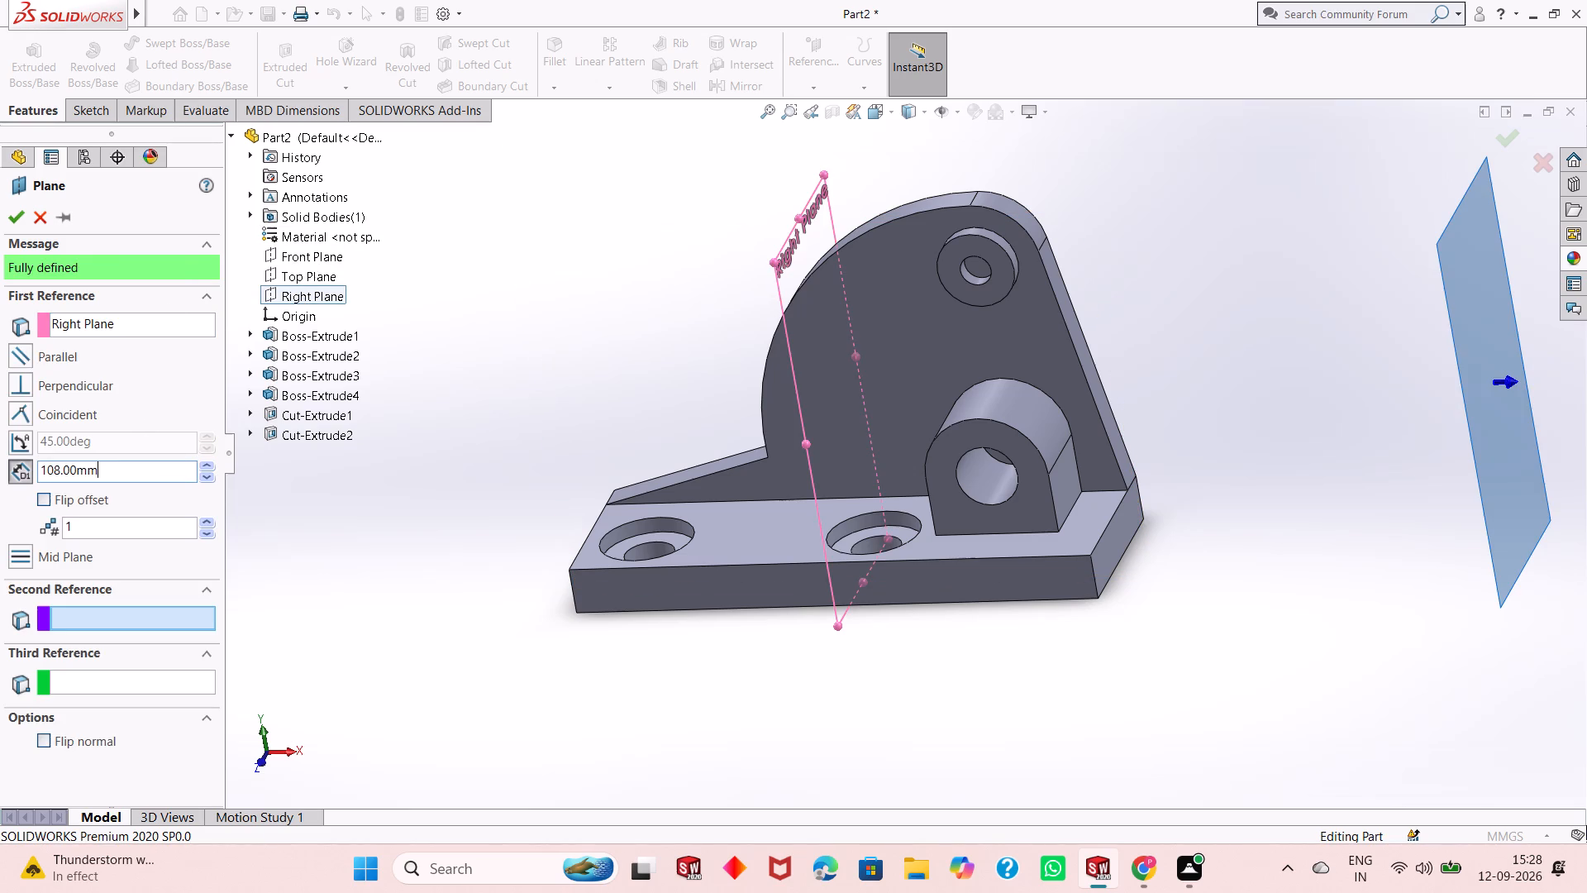
{"action": "key", "text": "0"}
{"action": "key", "text": "Return"}
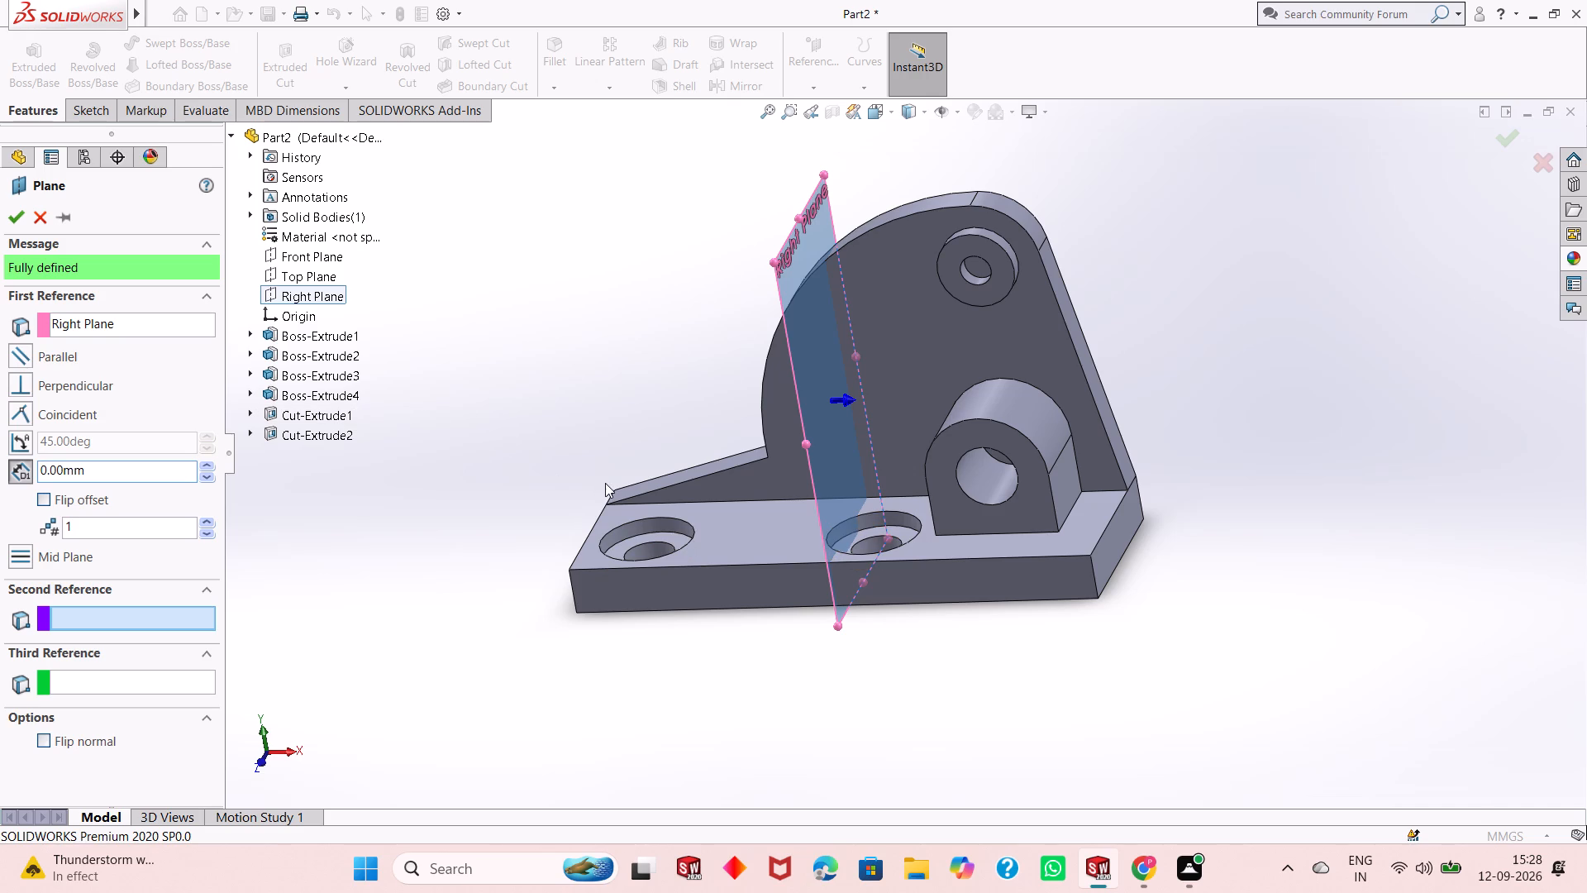
{"action": "middle_click_drag", "start_coordinate": [790, 647], "coordinate": [842, 554]}
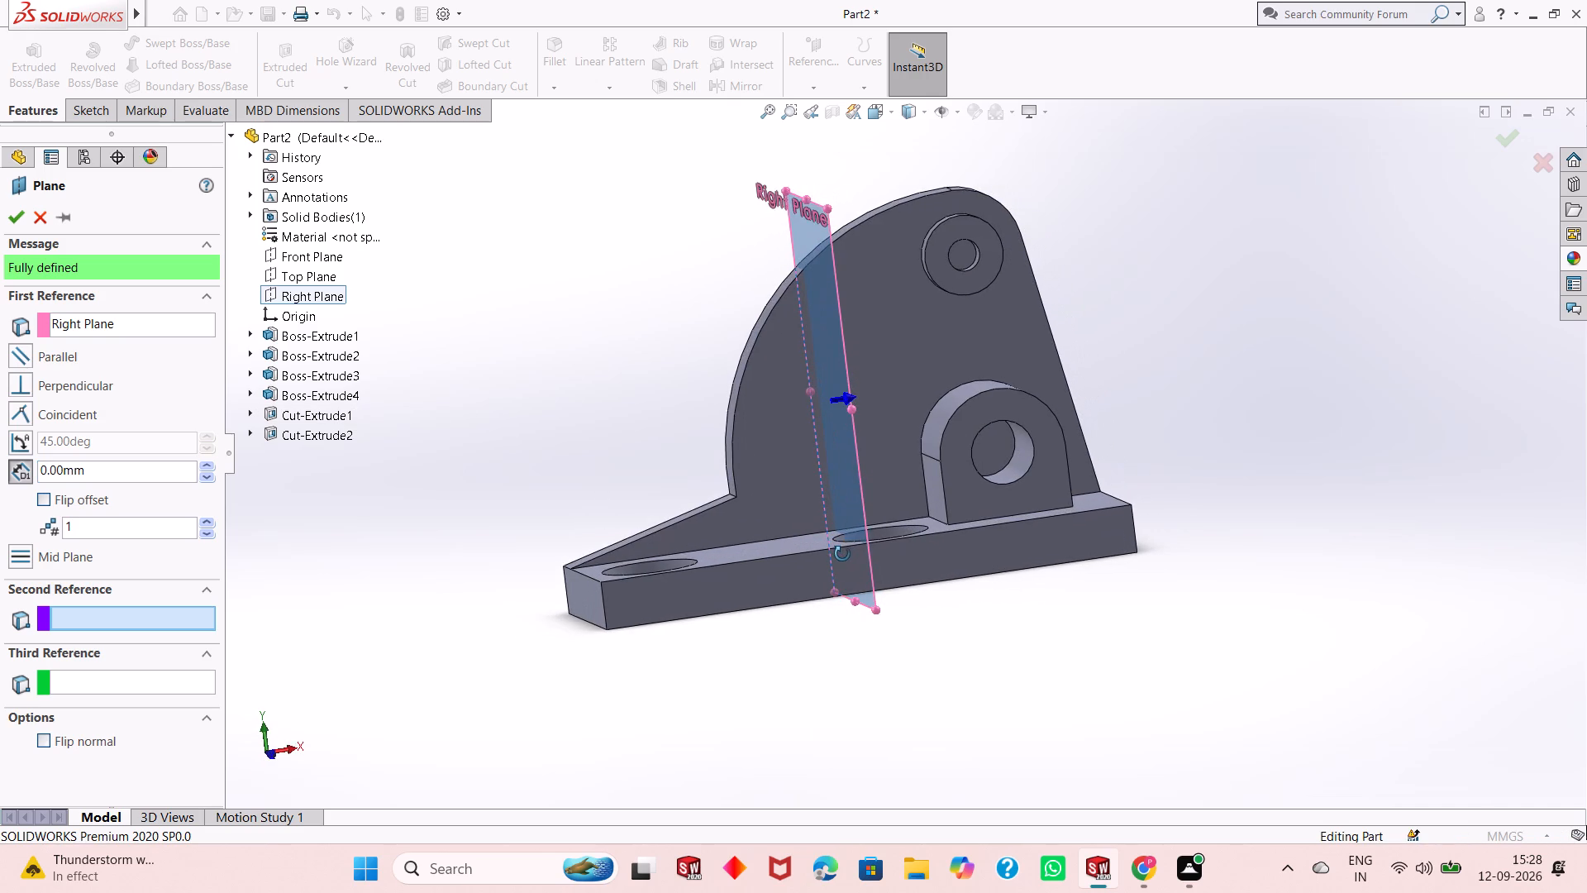
{"action": "middle_click_drag", "start_coordinate": [842, 554], "coordinate": [779, 604]}
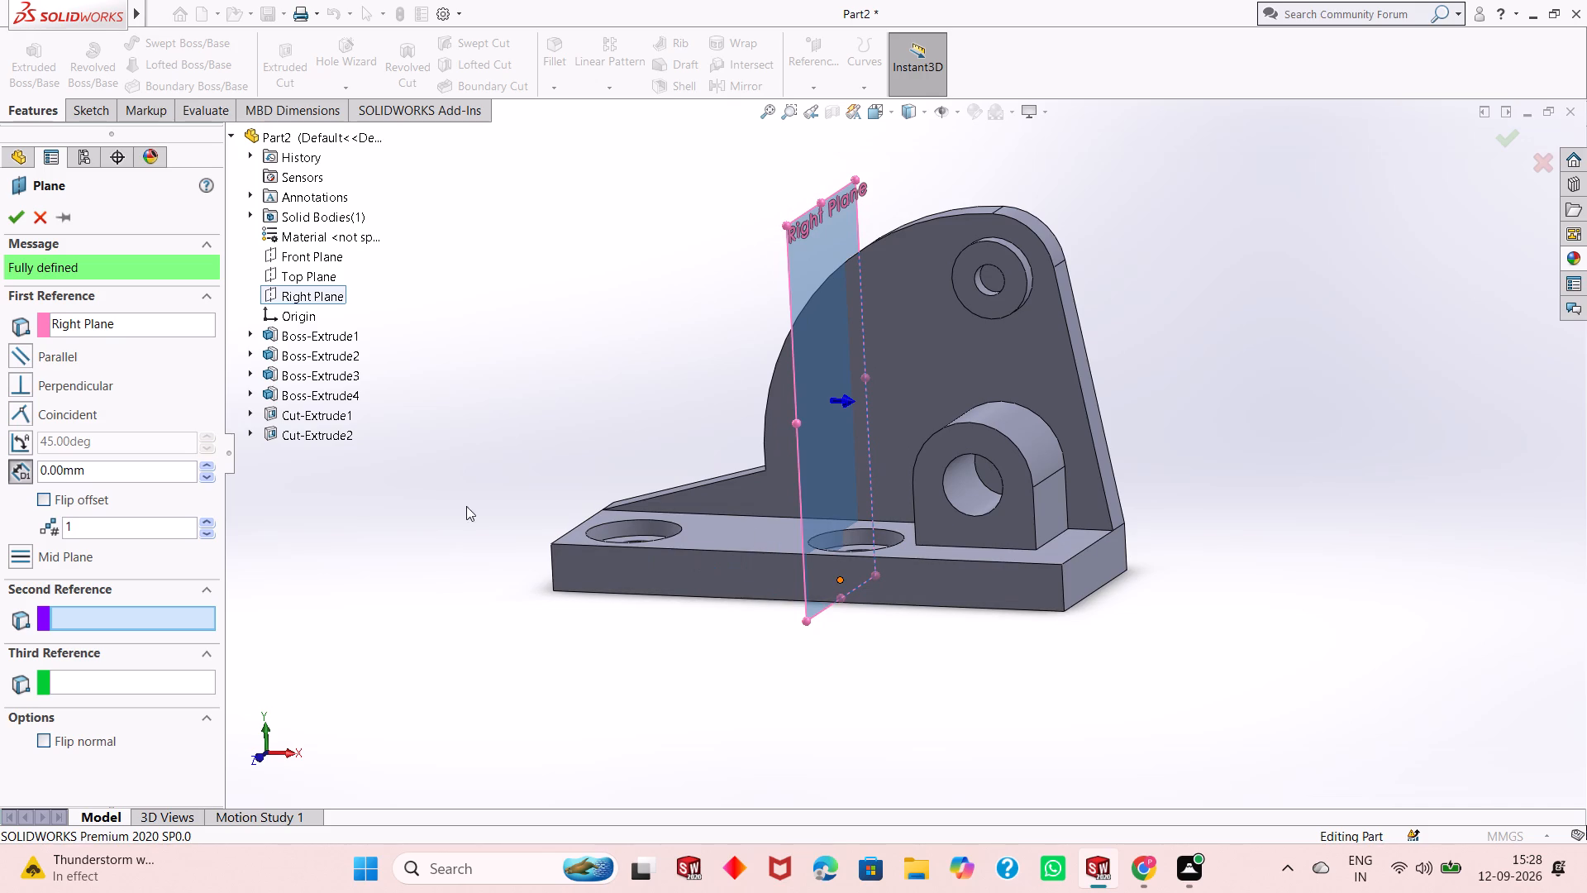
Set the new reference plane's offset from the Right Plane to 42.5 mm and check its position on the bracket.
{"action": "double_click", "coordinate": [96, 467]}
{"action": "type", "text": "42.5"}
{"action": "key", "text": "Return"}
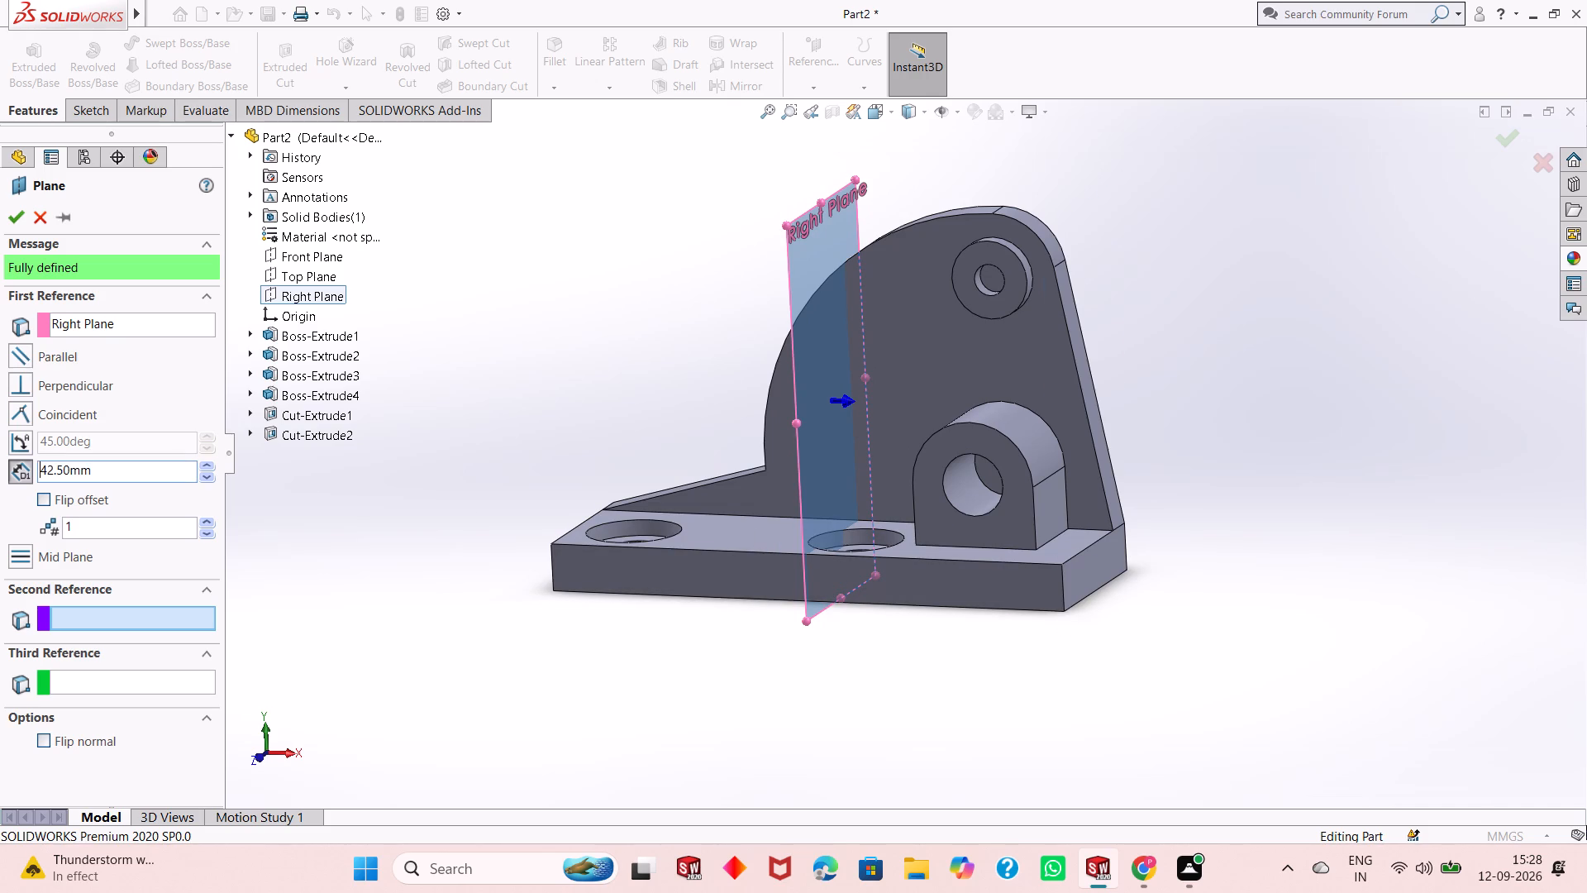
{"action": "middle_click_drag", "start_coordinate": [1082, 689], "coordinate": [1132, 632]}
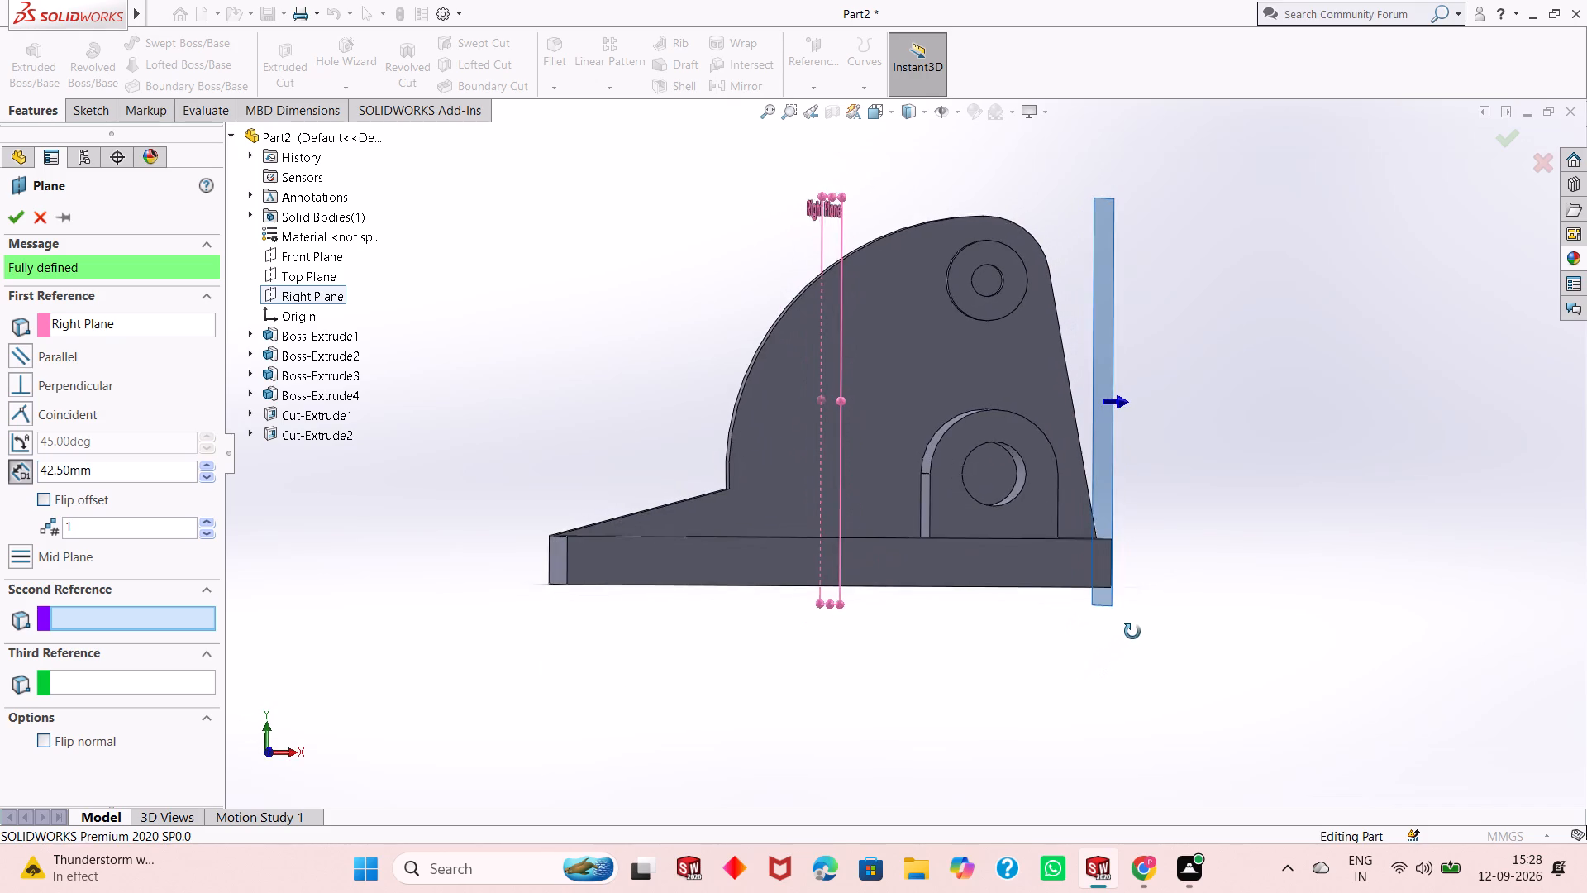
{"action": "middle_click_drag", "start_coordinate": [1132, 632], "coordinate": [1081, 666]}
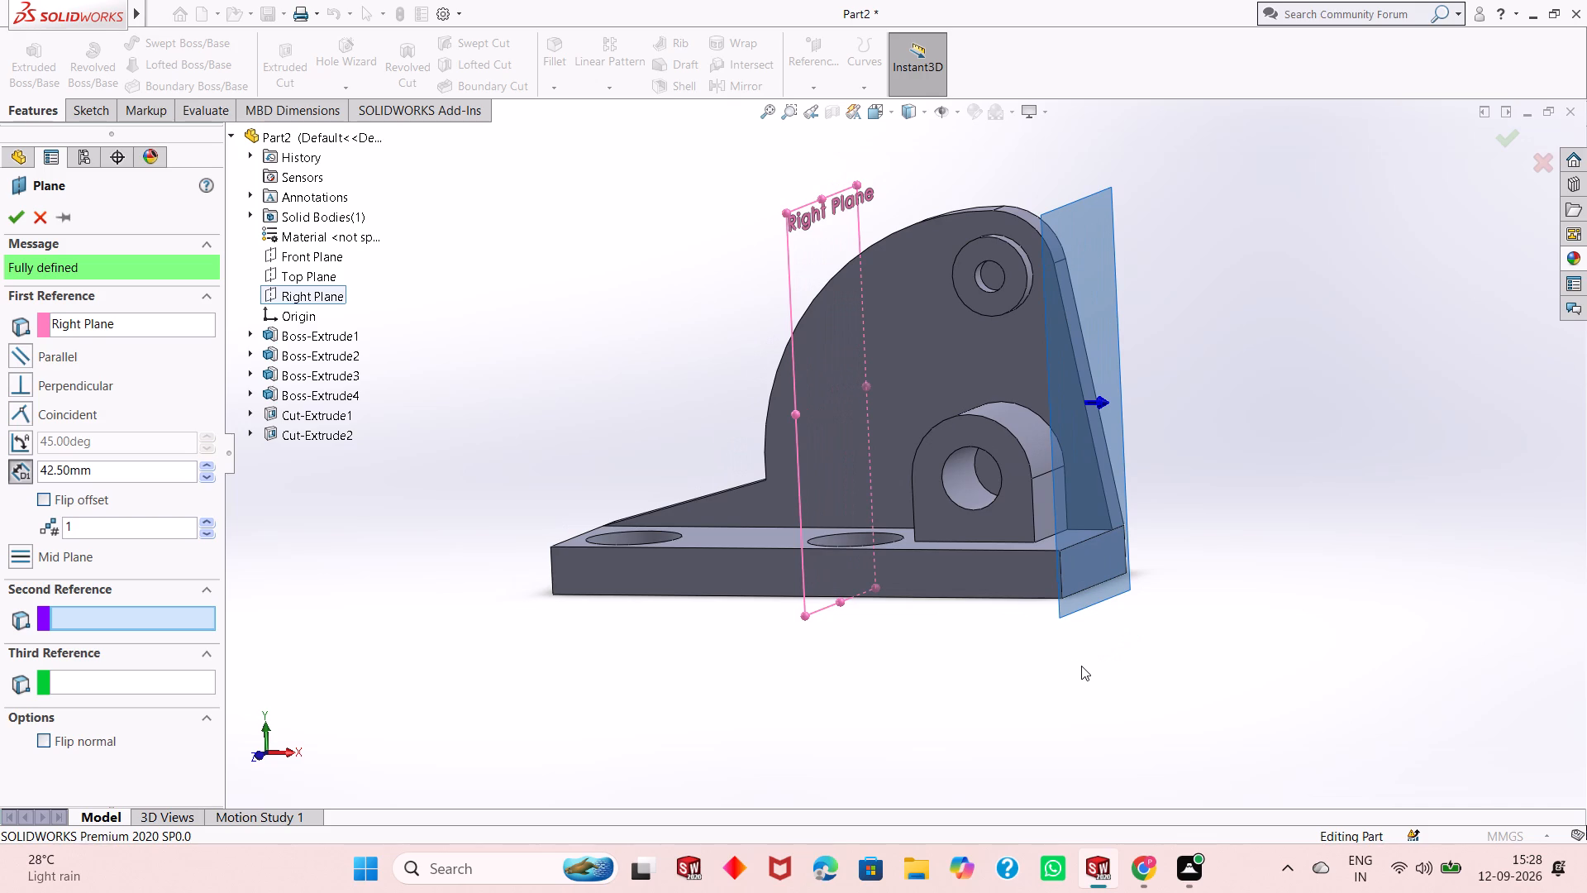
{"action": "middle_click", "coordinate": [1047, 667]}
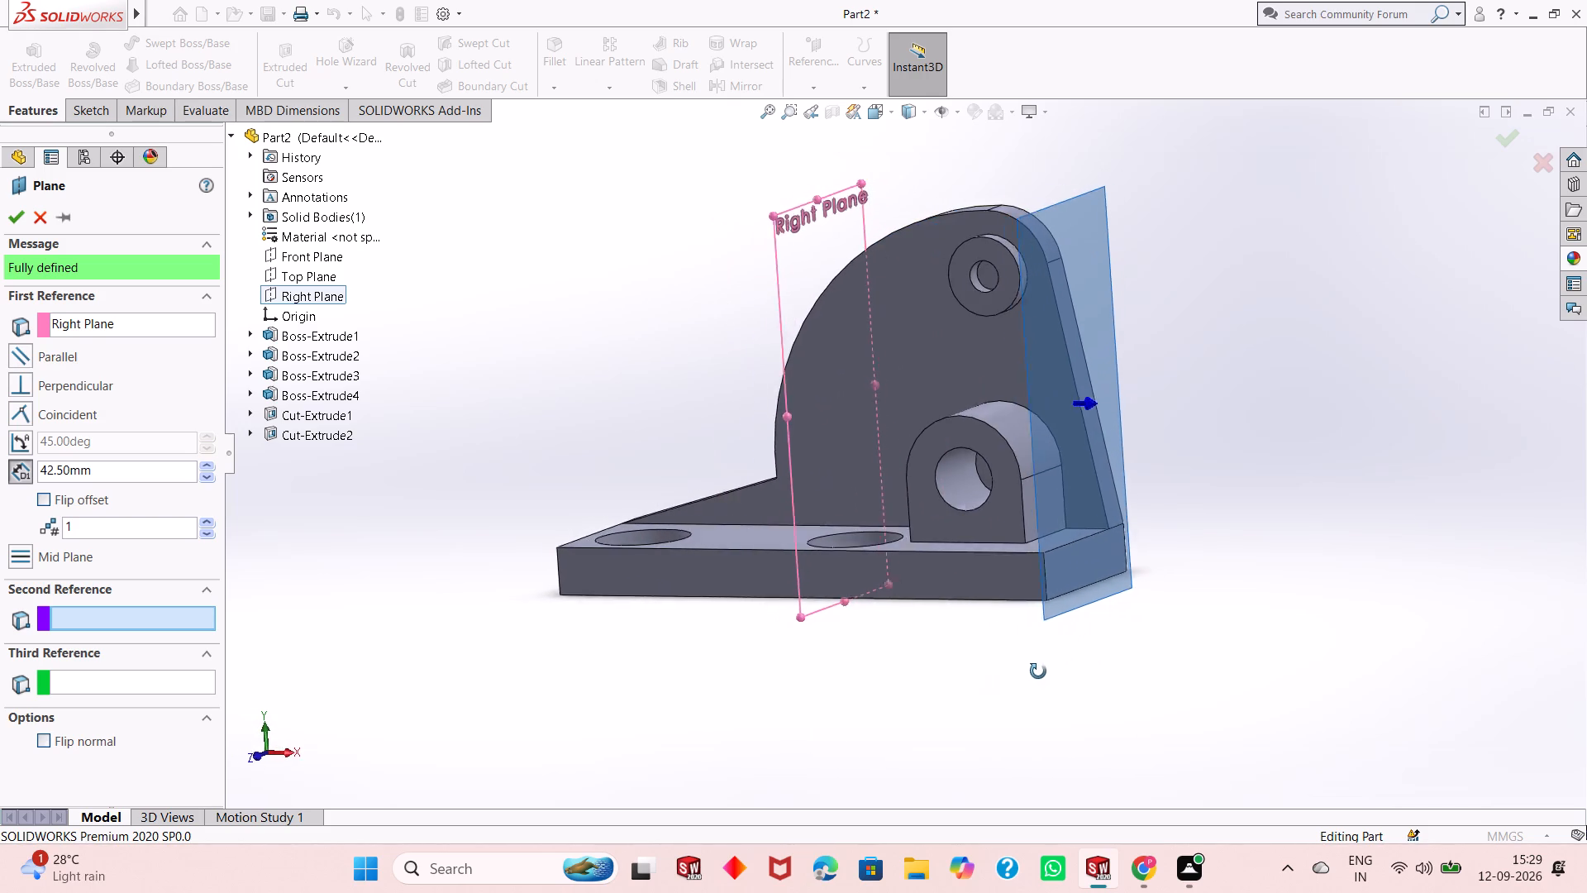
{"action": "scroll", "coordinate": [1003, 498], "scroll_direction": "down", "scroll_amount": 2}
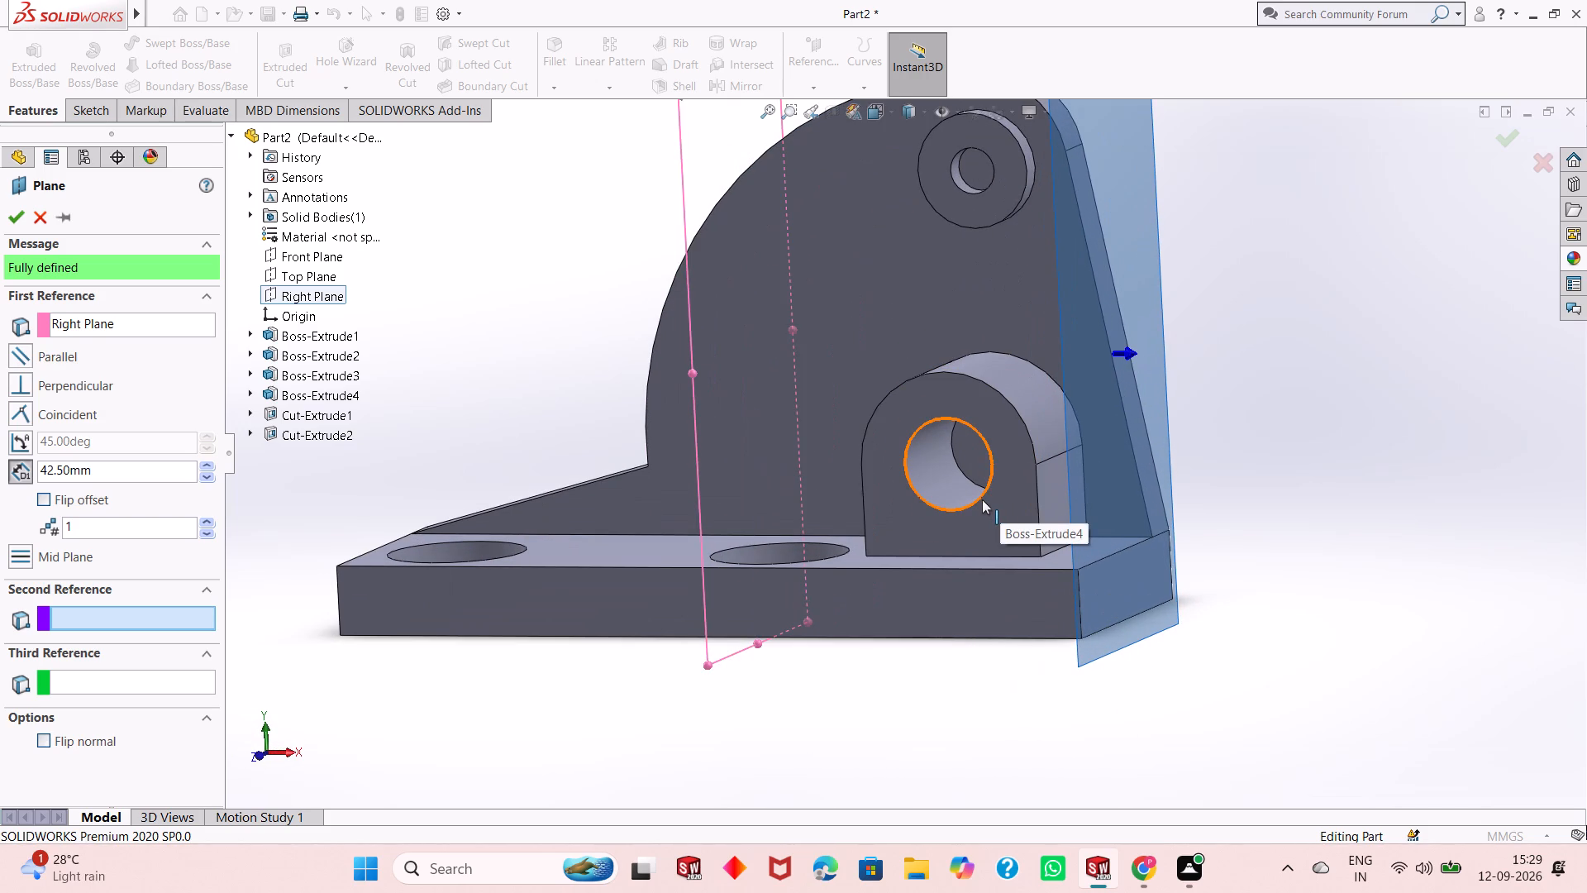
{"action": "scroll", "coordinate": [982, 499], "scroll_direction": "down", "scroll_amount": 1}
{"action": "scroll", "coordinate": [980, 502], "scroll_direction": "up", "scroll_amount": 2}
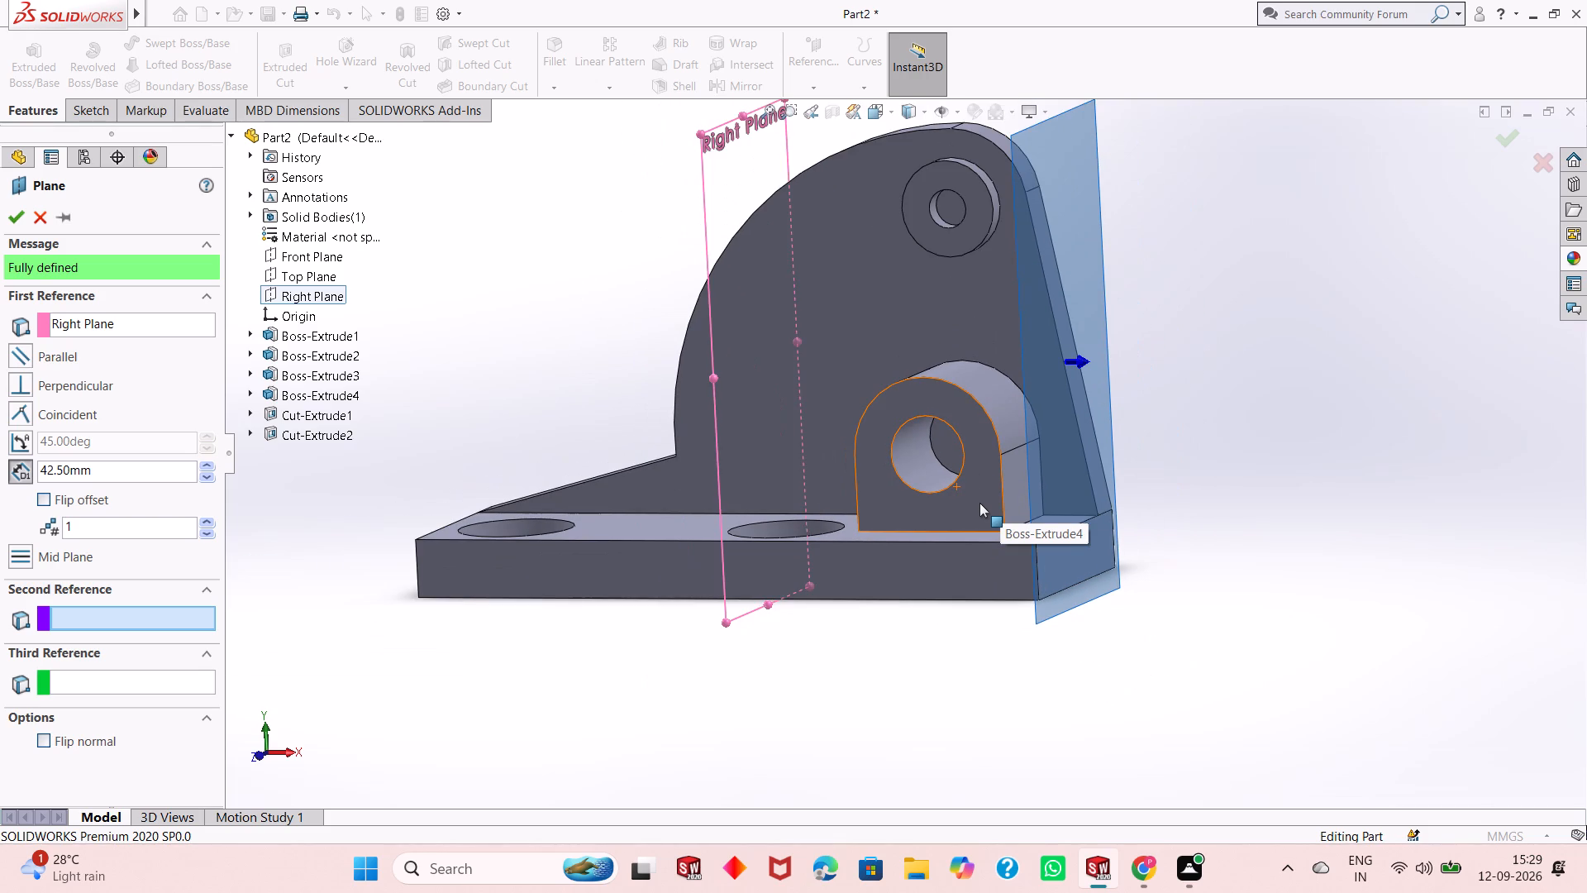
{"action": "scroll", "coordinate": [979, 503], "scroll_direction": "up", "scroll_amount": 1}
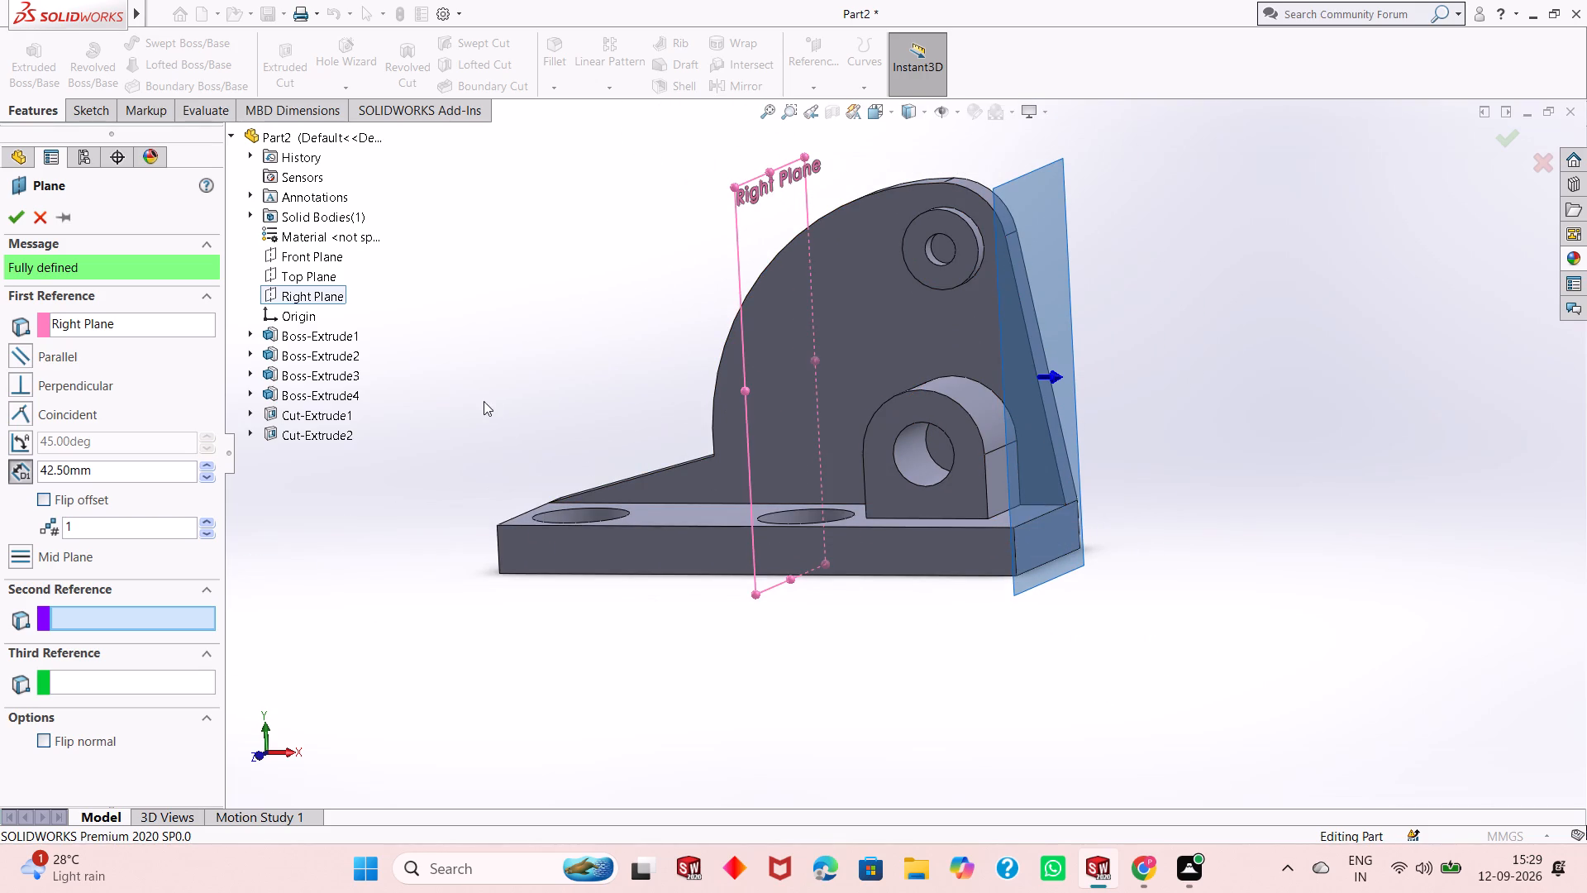
Set the reference plane's offset from the Right Plane to 25 mm and create the plane.
{"action": "double_click", "coordinate": [119, 470]}
{"action": "type", "text": "25"}
{"action": "key", "text": "Return"}
{"action": "middle_click_drag", "start_coordinate": [981, 618], "coordinate": [1027, 574]}
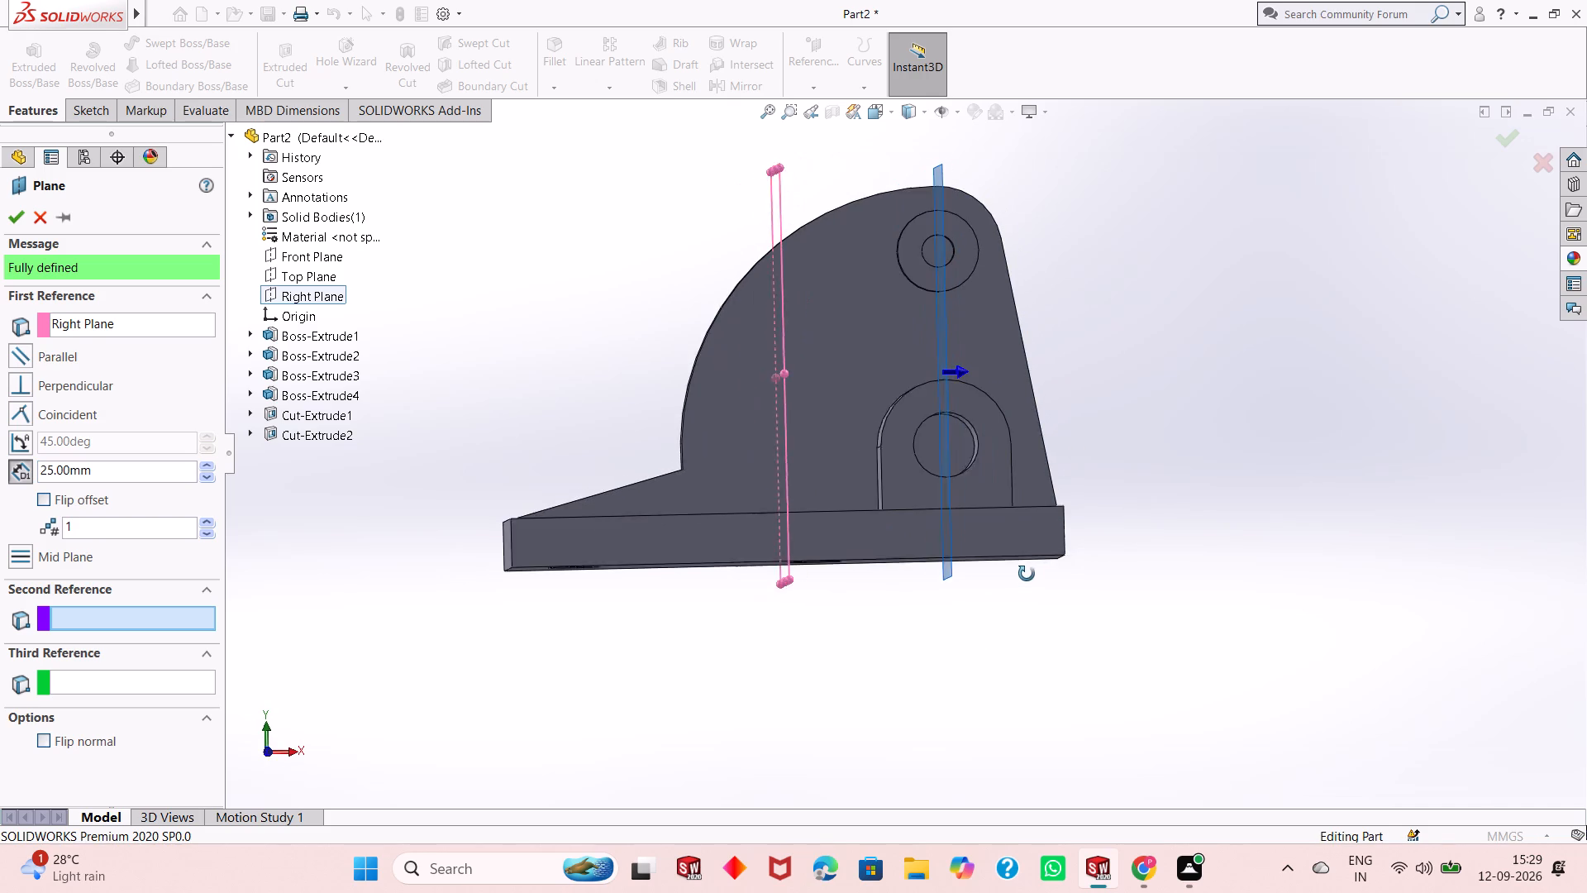
{"action": "middle_click_drag", "start_coordinate": [1027, 574], "coordinate": [1008, 596]}
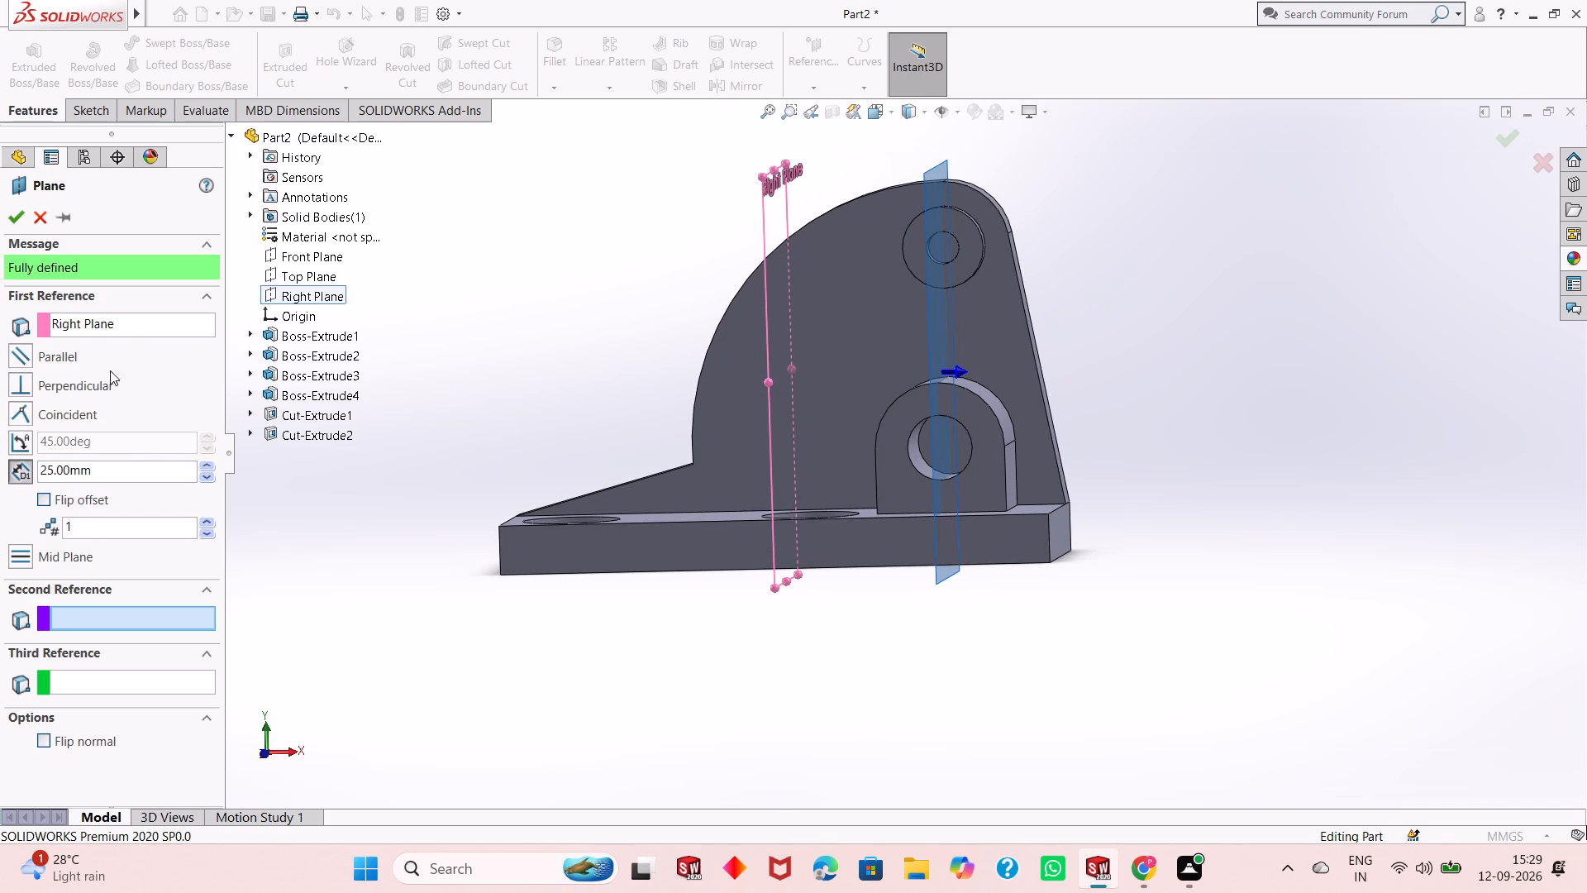
{"action": "left_click", "coordinate": [12, 213]}
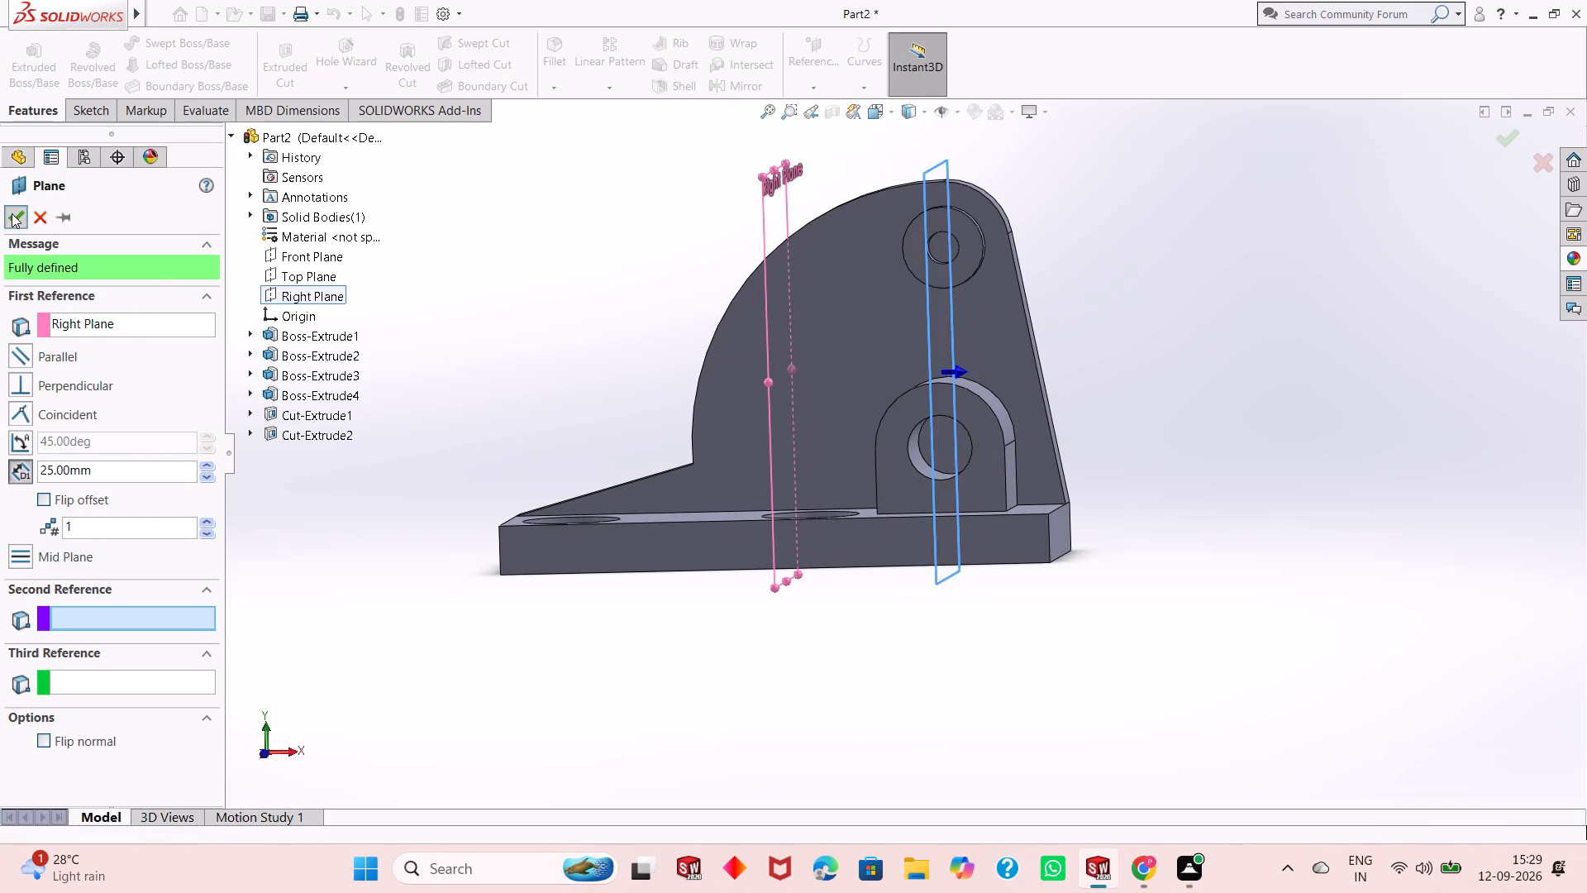
Open a sketch on the new offset plane and view it normal to the sketch.
{"action": "middle_click_drag", "start_coordinate": [1162, 438], "coordinate": [1146, 439]}
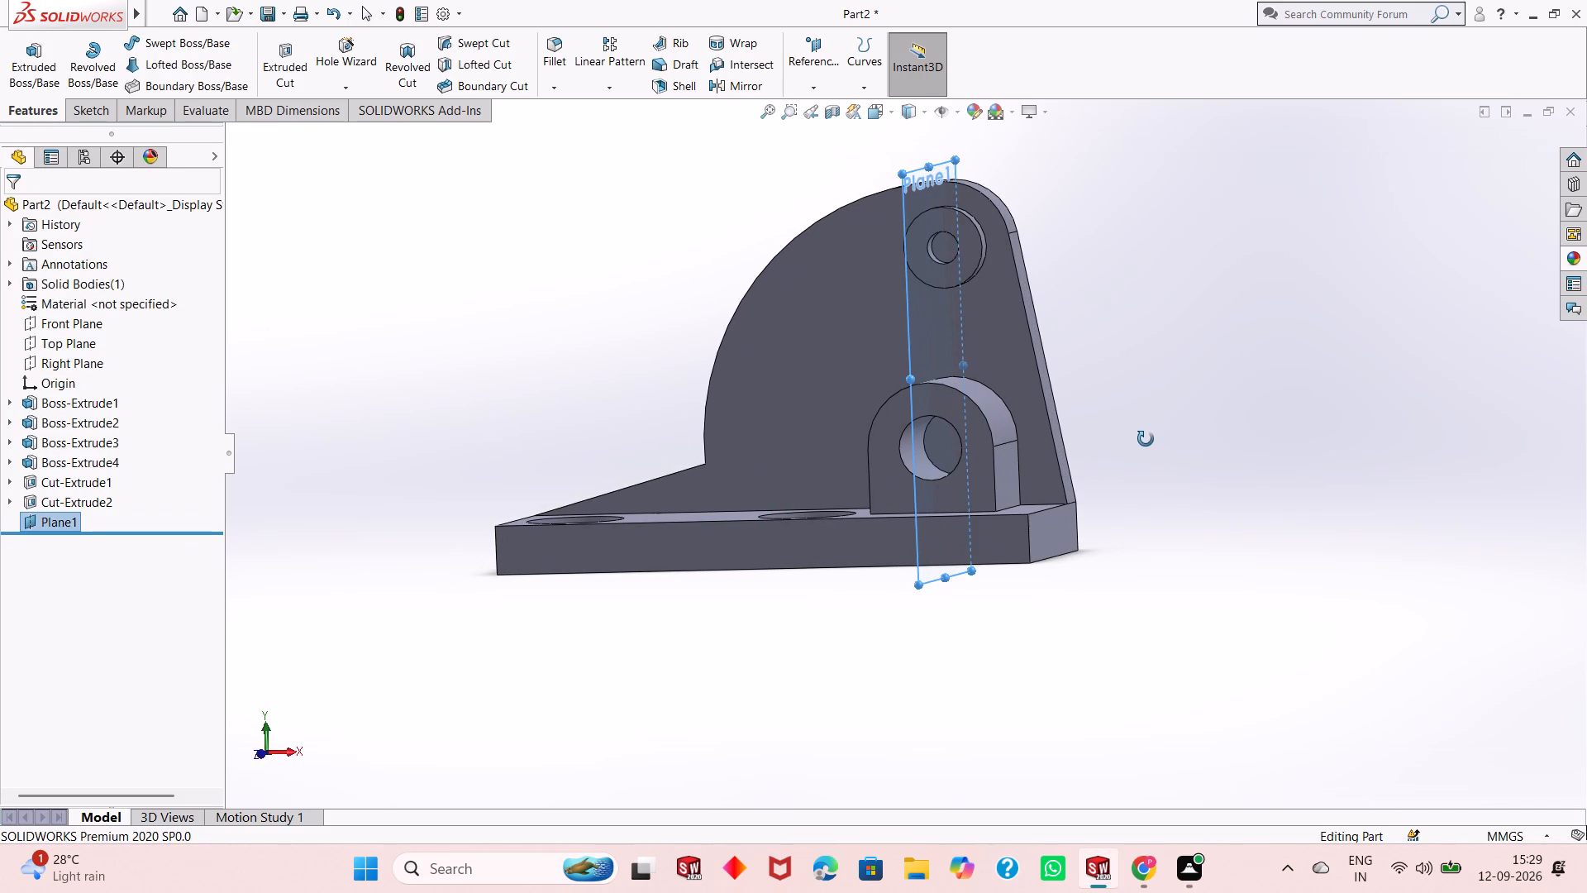
{"action": "middle_click_drag", "start_coordinate": [1146, 439], "coordinate": [1145, 439]}
{"action": "middle_click_drag", "start_coordinate": [1203, 419], "coordinate": [1206, 429]}
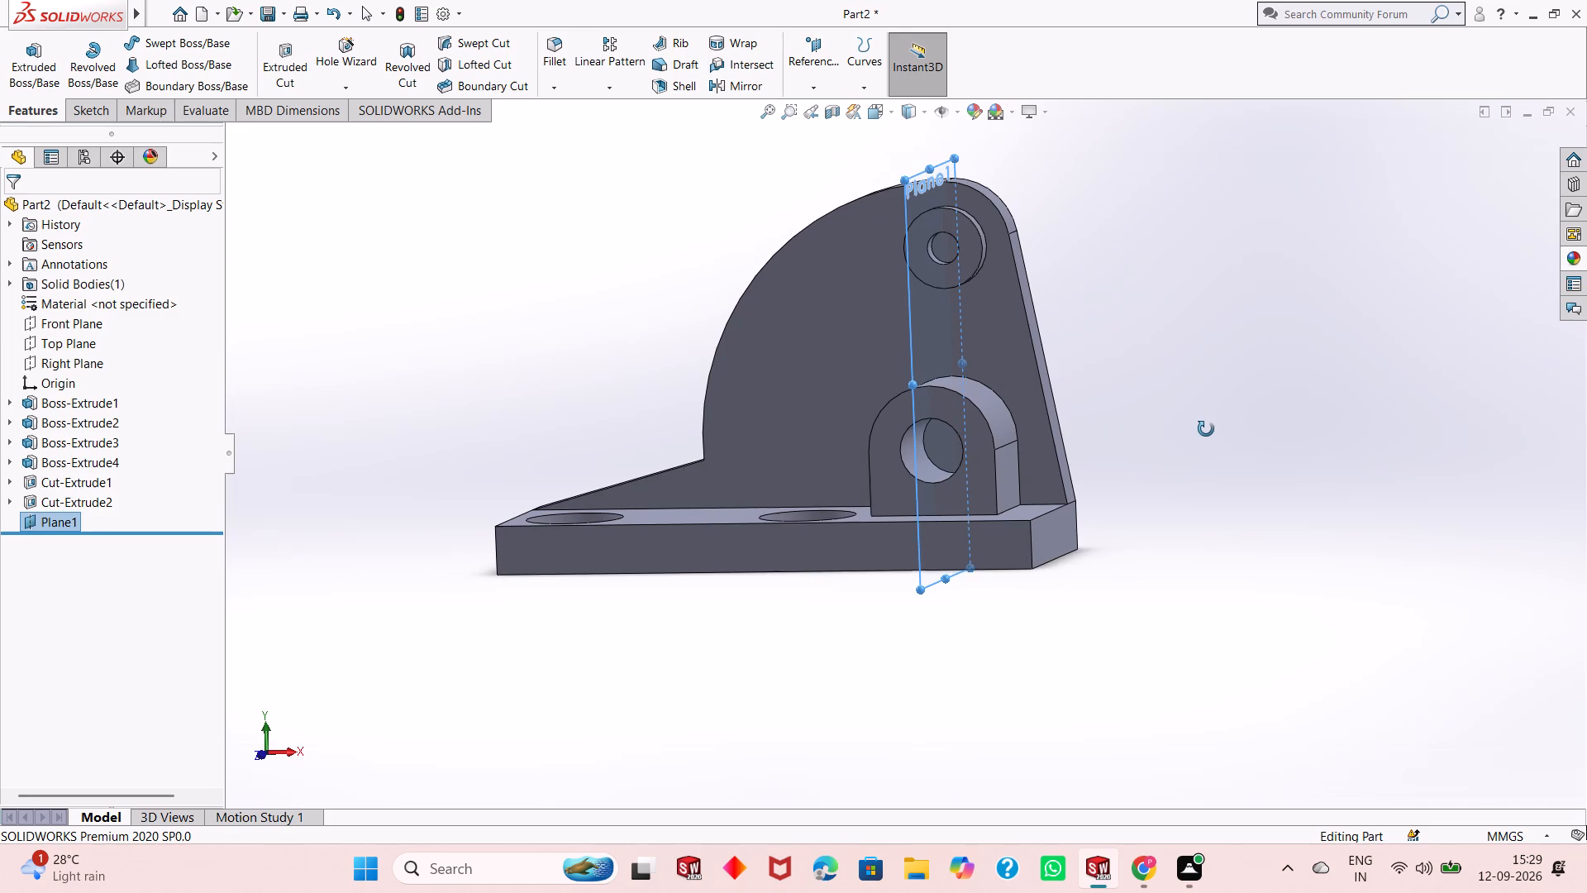
{"action": "middle_click_drag", "start_coordinate": [1206, 429], "coordinate": [1197, 436]}
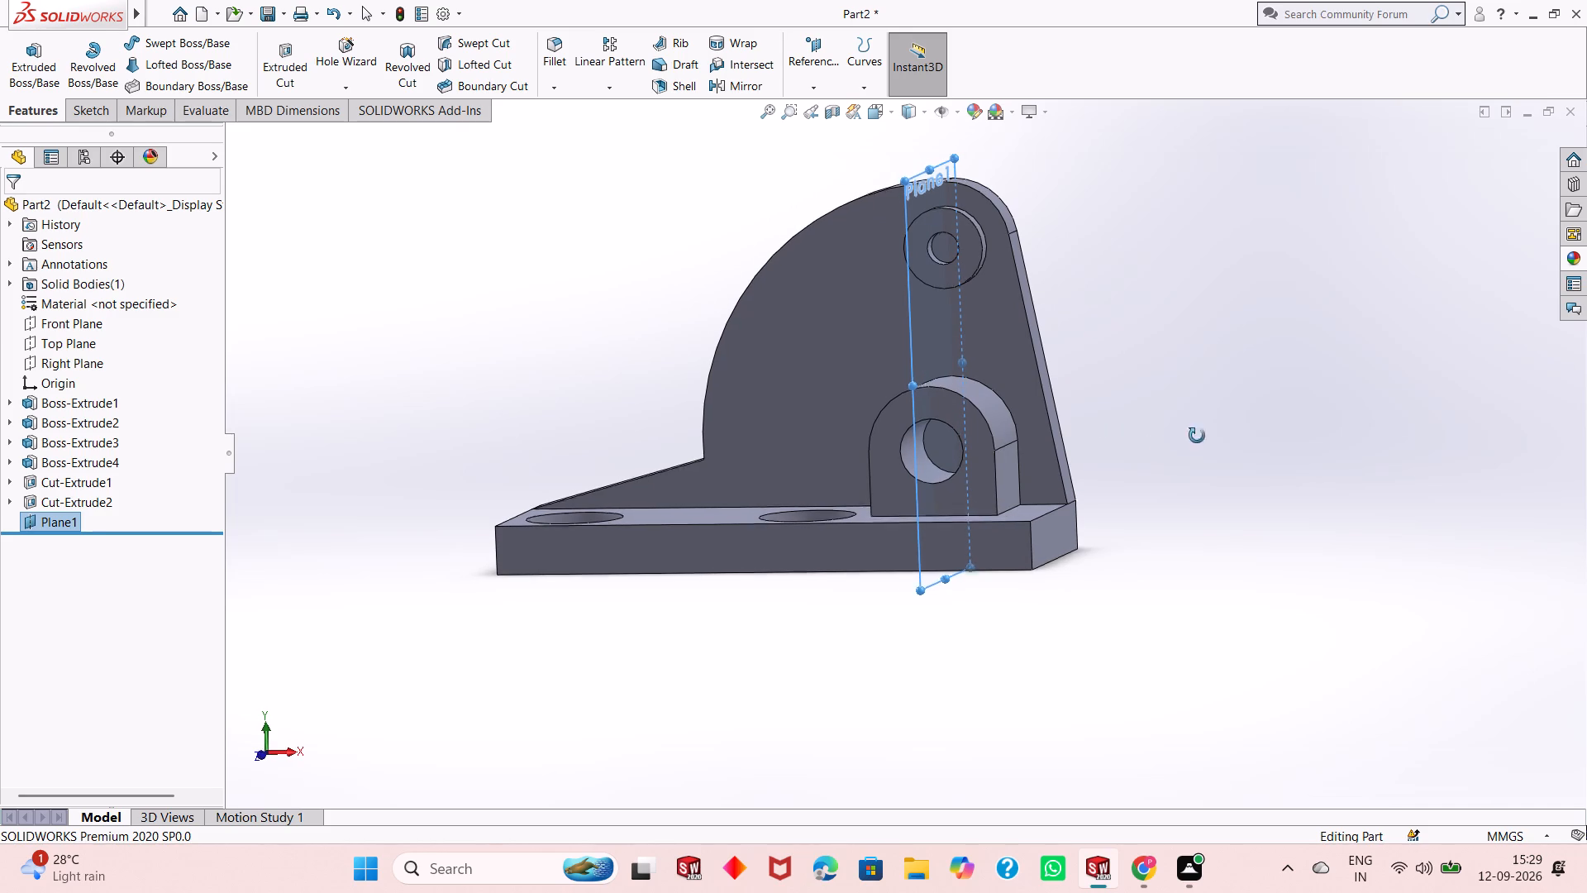
{"action": "middle_click_drag", "start_coordinate": [1197, 436], "coordinate": [1083, 475]}
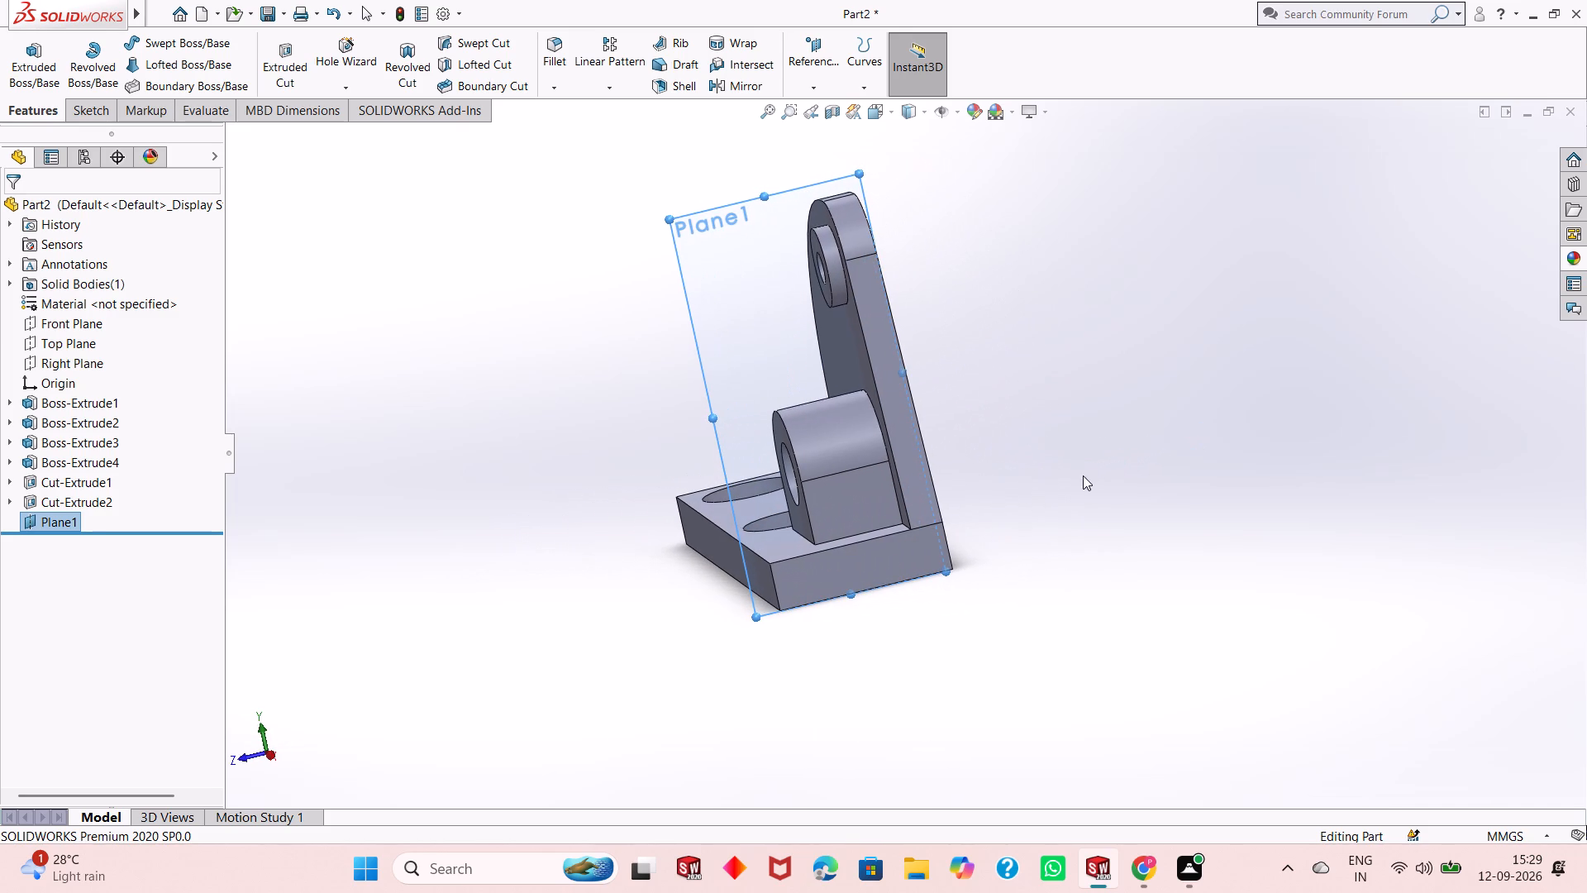
{"action": "left_click", "coordinate": [711, 250]}
{"action": "left_click", "coordinate": [790, 208]}
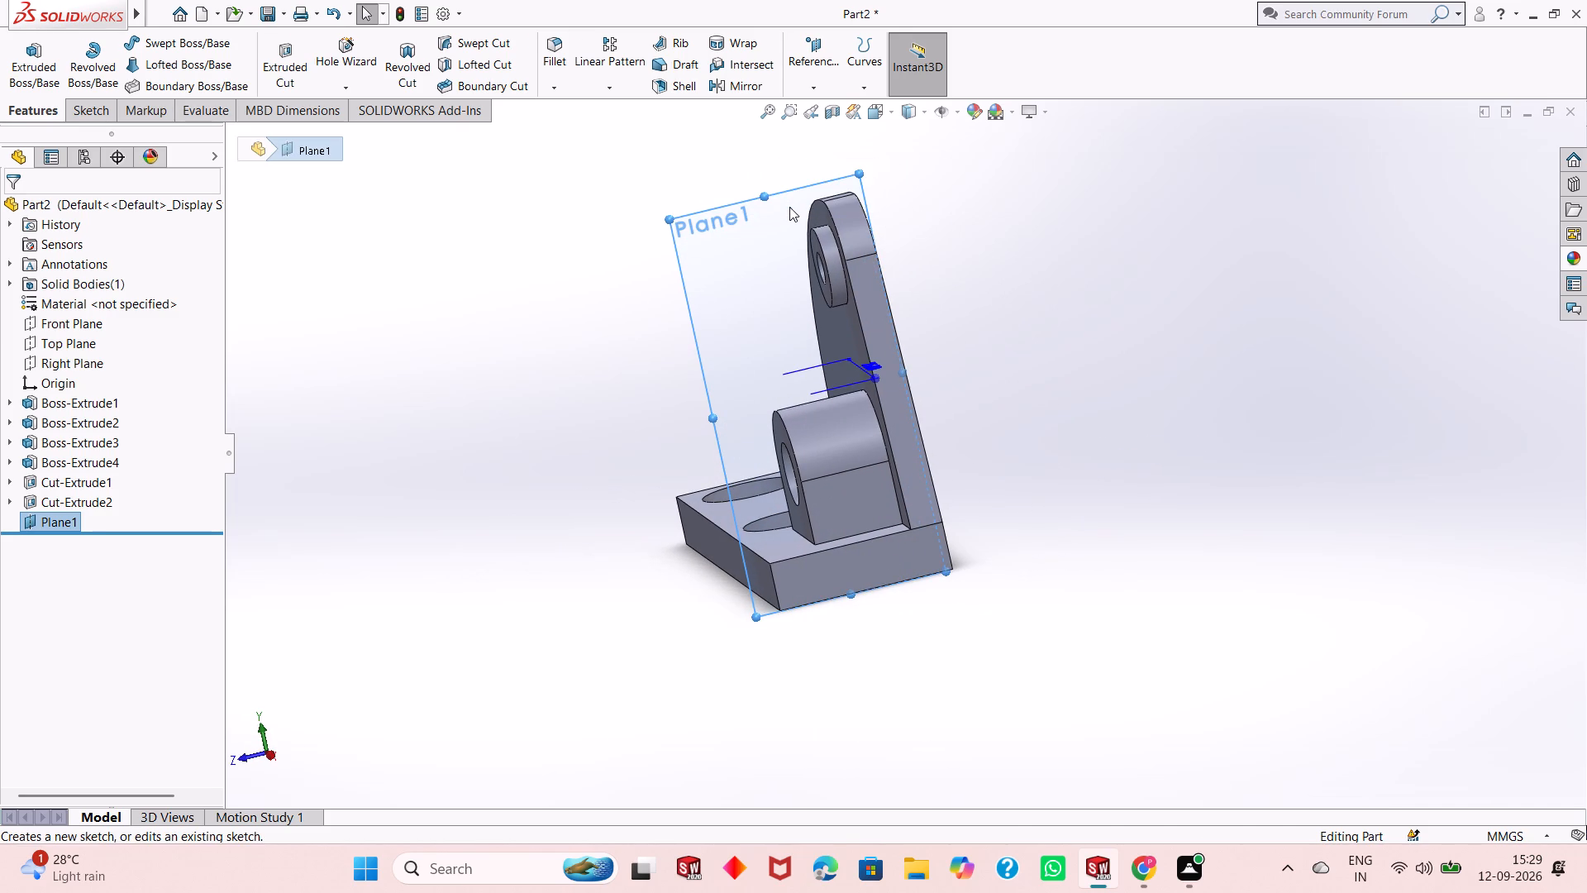
{"action": "key", "text": "ctrl+8"}
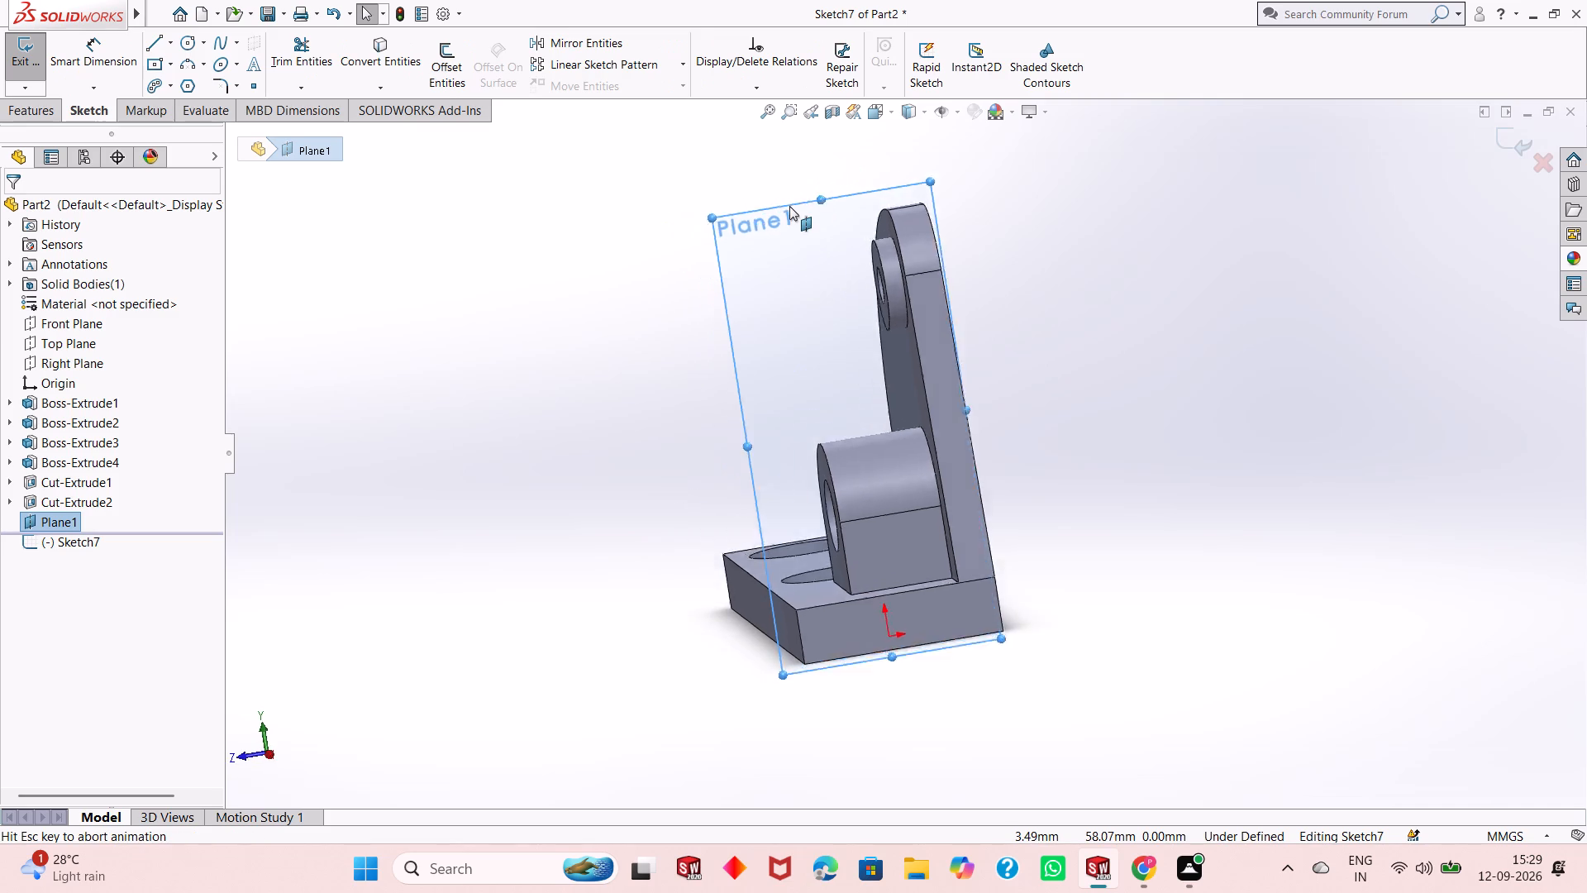
{"action": "key", "text": "Escape"}
{"action": "key", "text": "Escape"}
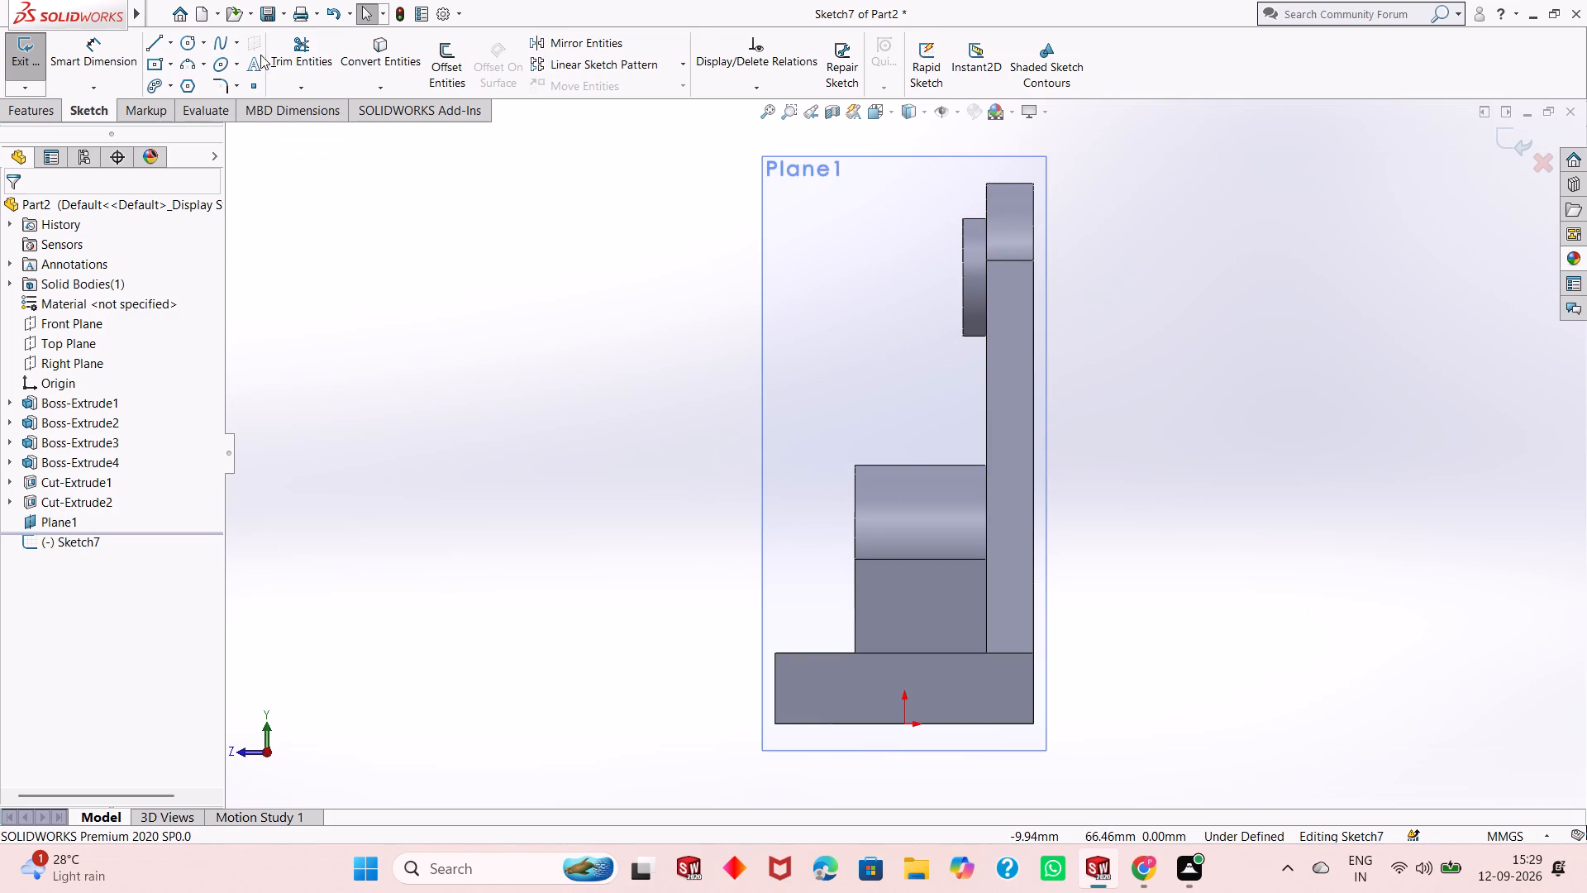
Sketch a sloped line about 17.9 mm long from the boss's lower outer corner to the arched lug's top outer corner.
{"action": "left_click", "coordinate": [150, 45]}
{"action": "left_click", "coordinate": [960, 336]}
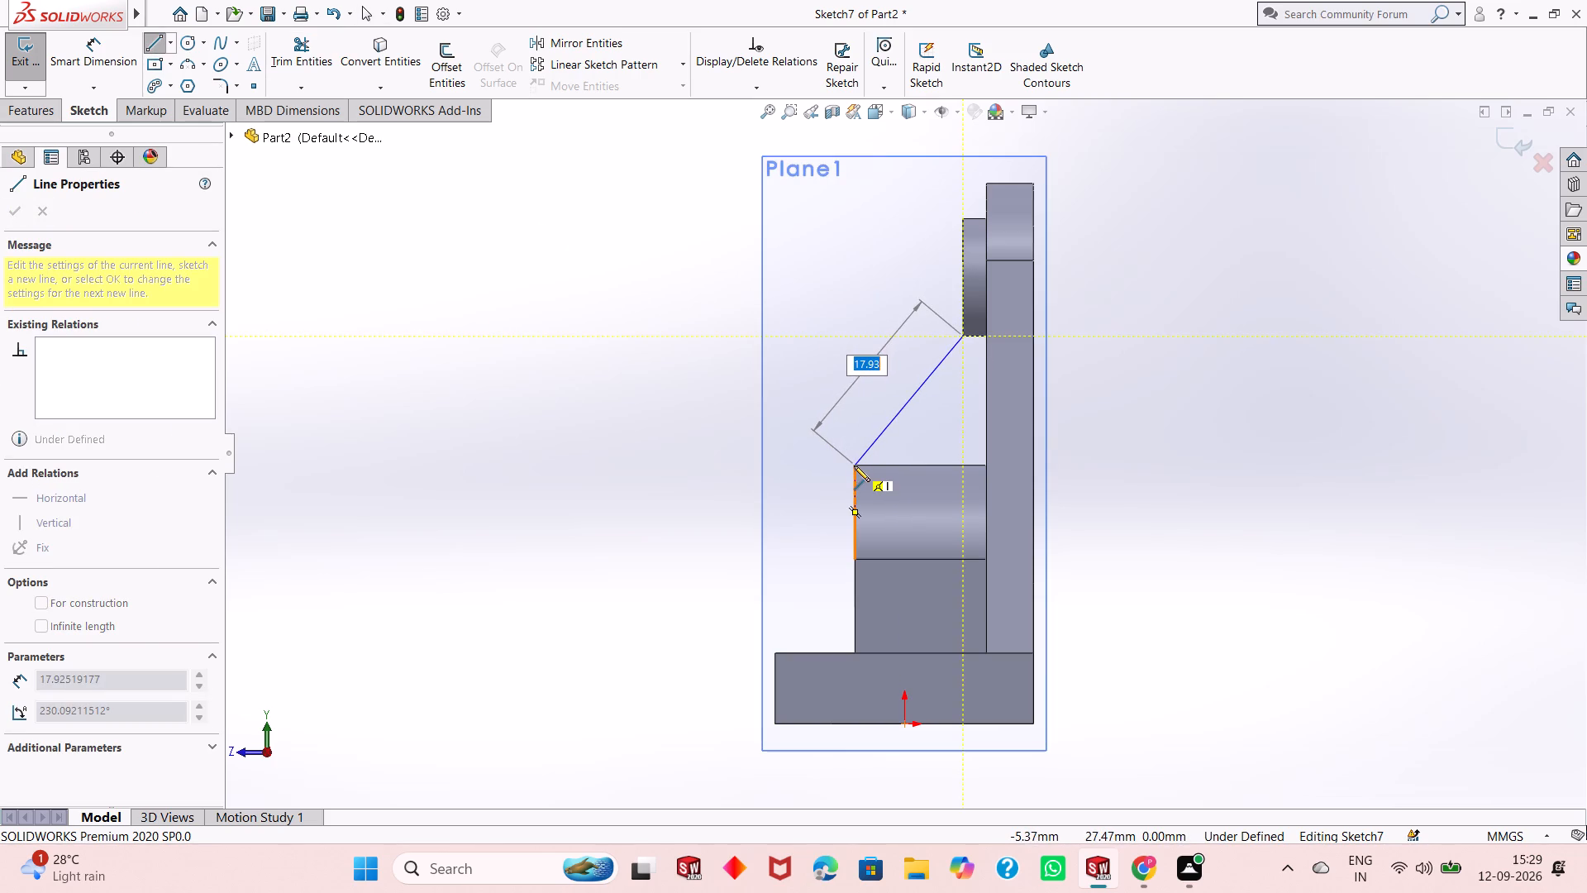
{"action": "left_click", "coordinate": [853, 466]}
{"action": "key", "text": "Escape"}
{"action": "key", "text": "Escape"}
{"action": "key", "text": "Escape"}
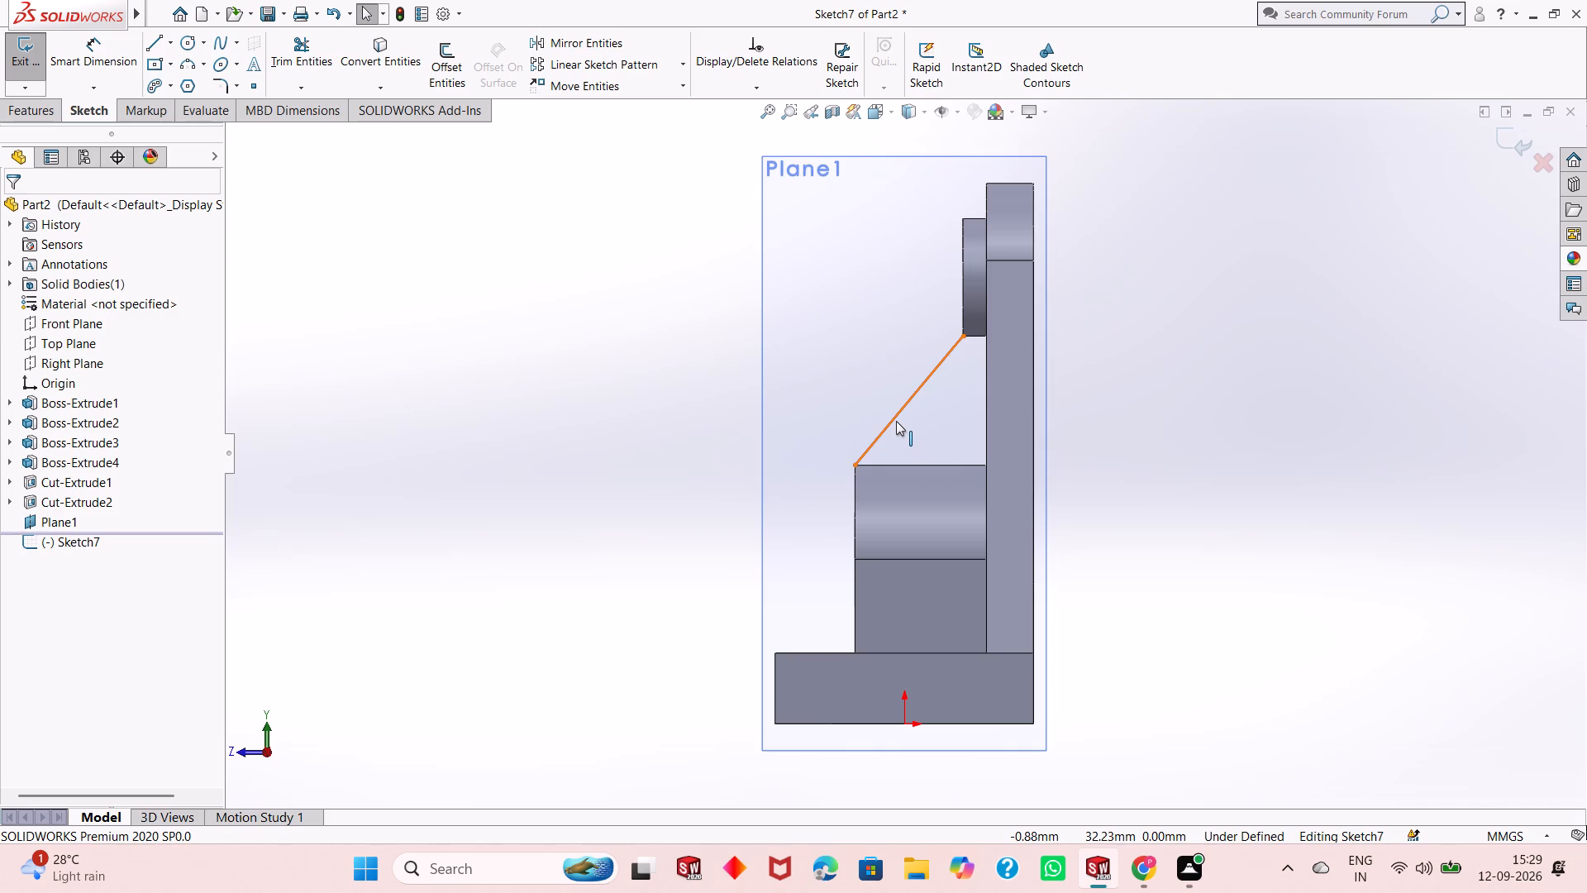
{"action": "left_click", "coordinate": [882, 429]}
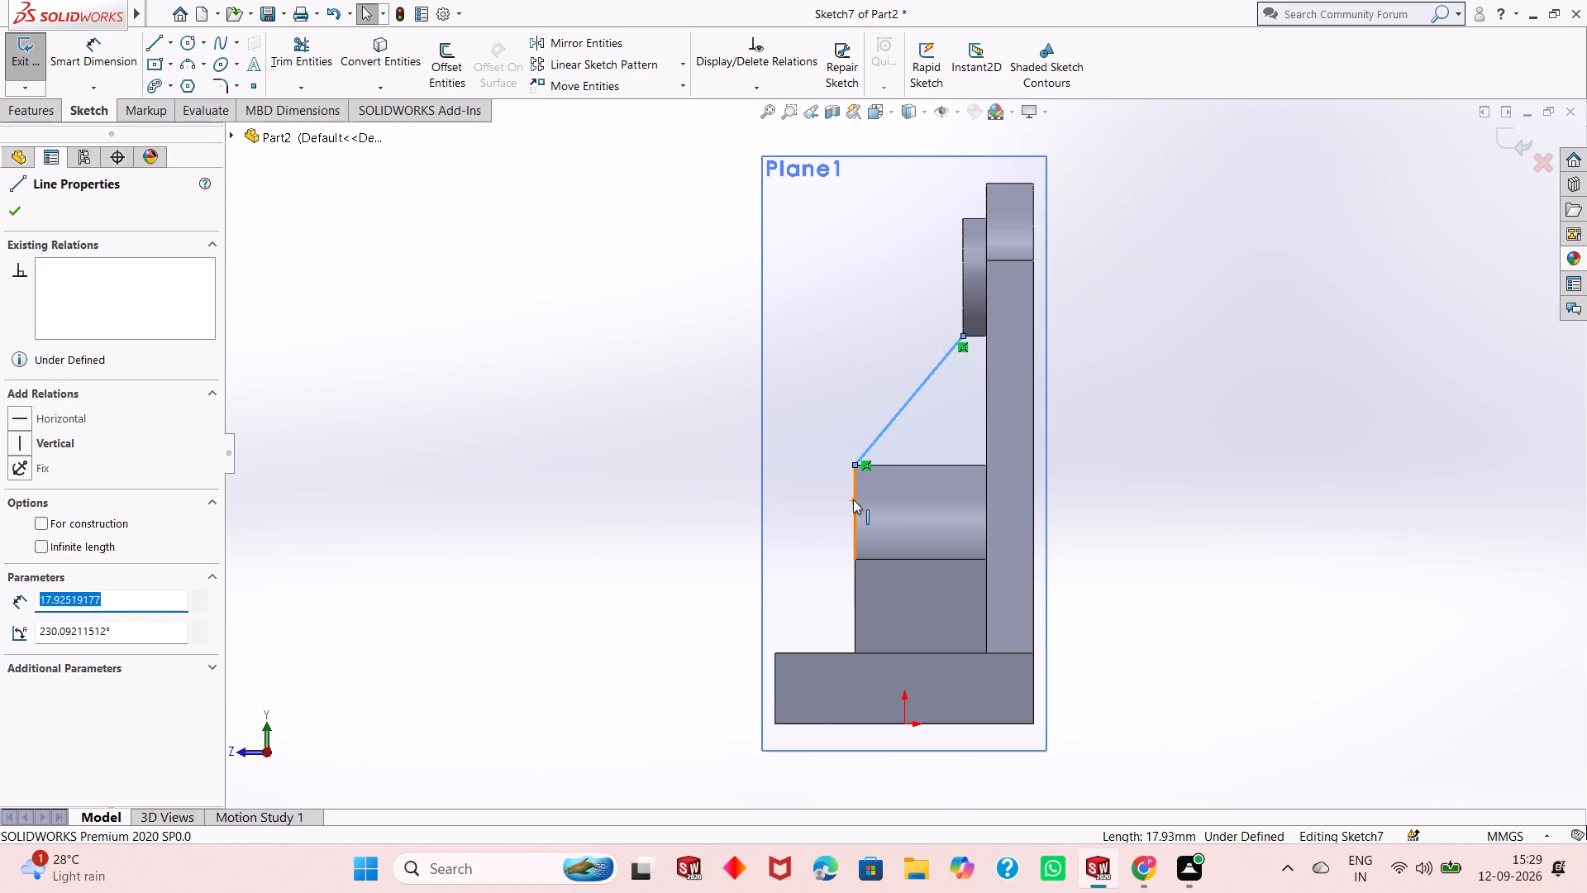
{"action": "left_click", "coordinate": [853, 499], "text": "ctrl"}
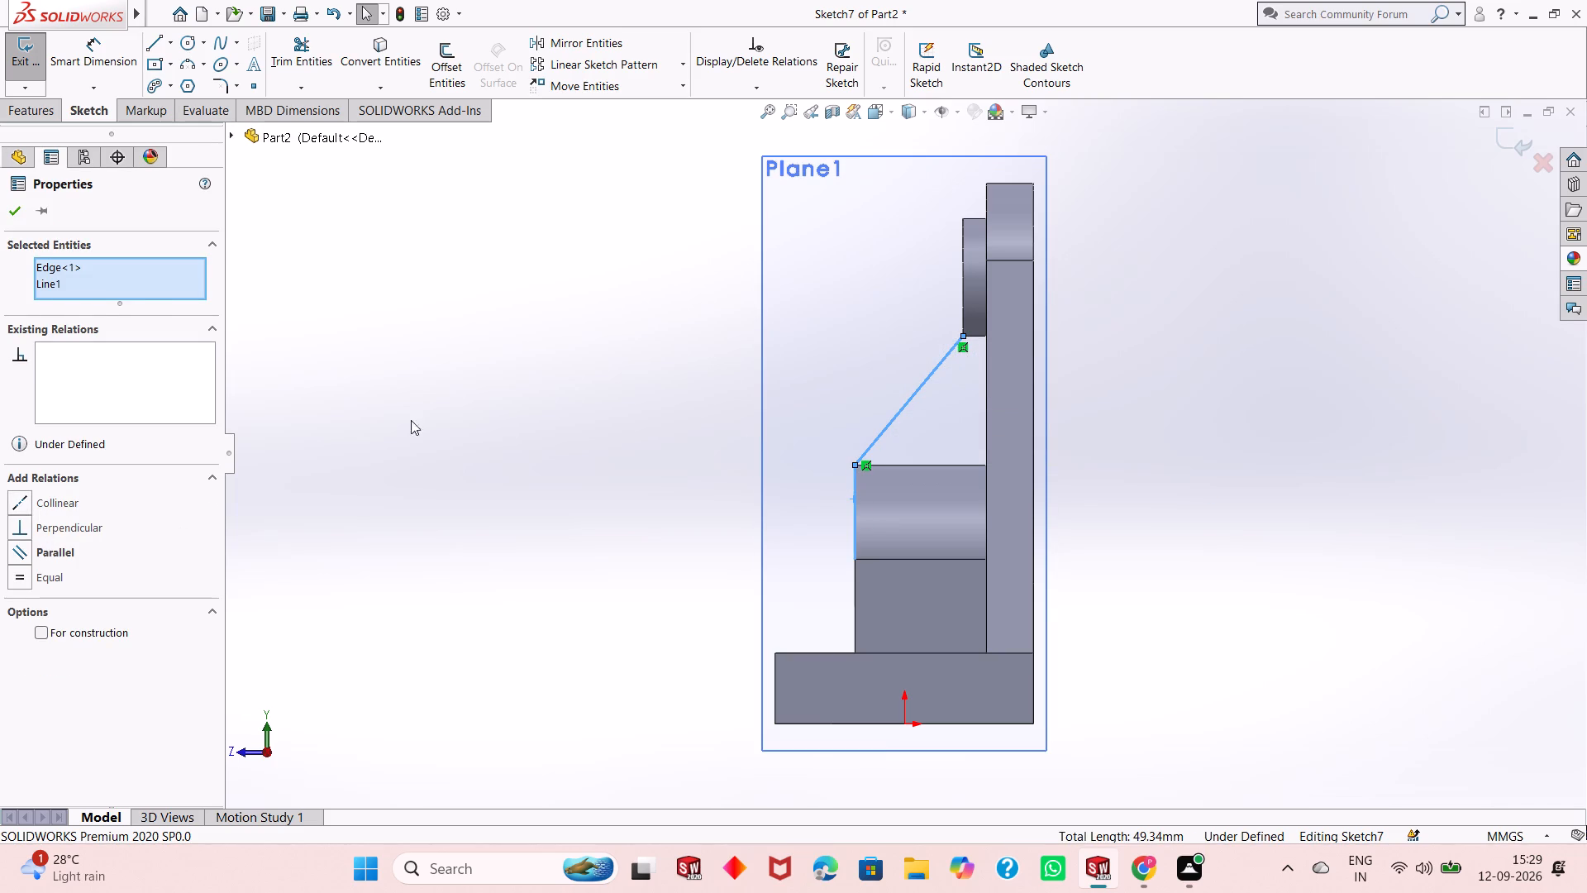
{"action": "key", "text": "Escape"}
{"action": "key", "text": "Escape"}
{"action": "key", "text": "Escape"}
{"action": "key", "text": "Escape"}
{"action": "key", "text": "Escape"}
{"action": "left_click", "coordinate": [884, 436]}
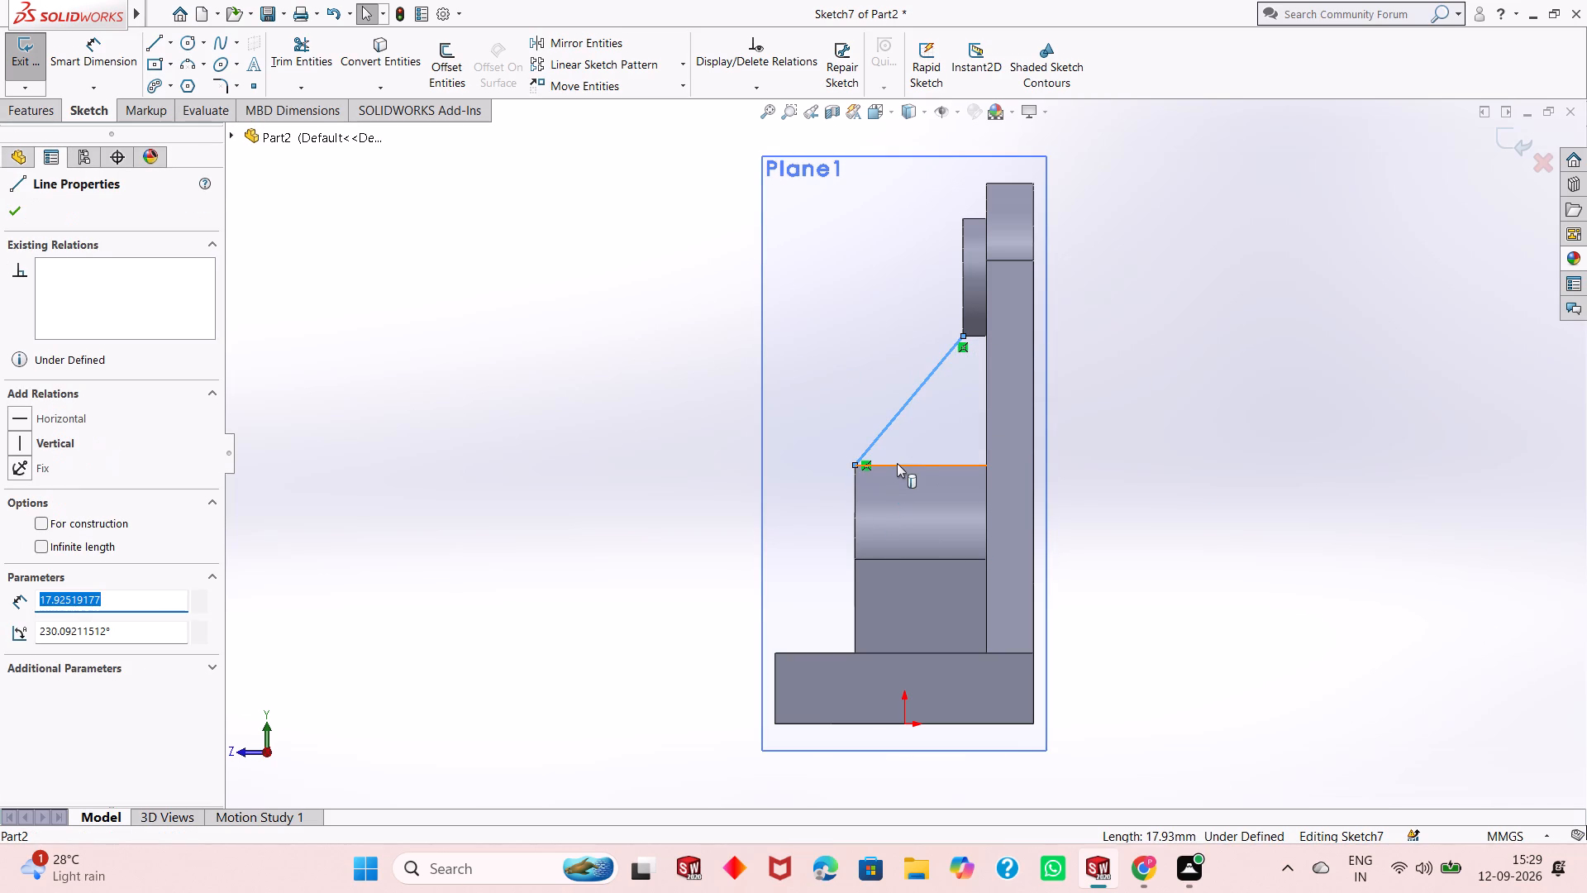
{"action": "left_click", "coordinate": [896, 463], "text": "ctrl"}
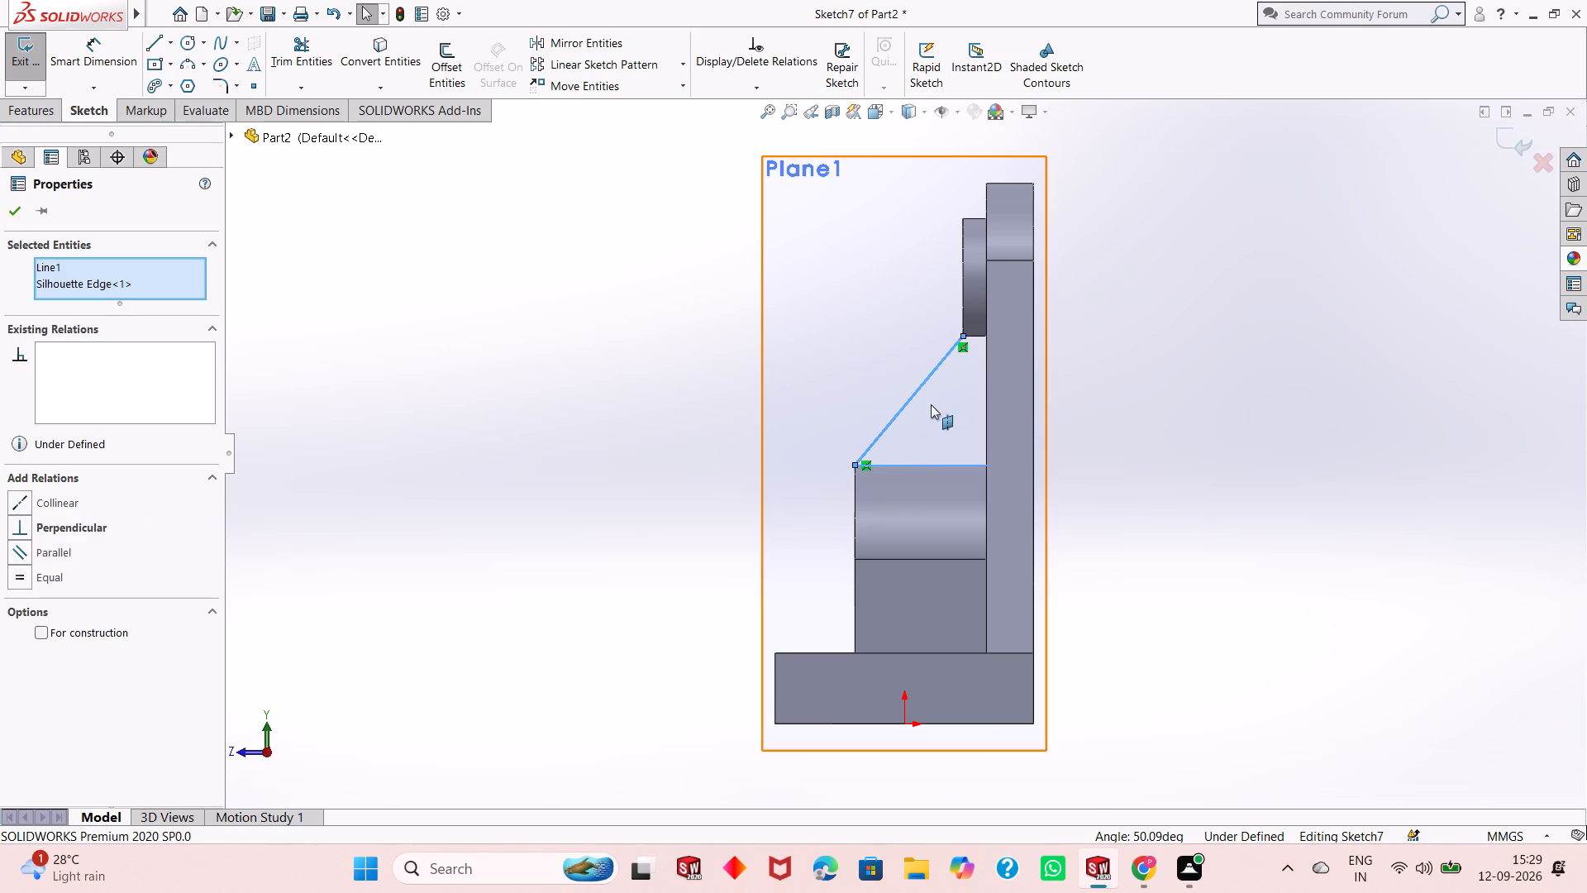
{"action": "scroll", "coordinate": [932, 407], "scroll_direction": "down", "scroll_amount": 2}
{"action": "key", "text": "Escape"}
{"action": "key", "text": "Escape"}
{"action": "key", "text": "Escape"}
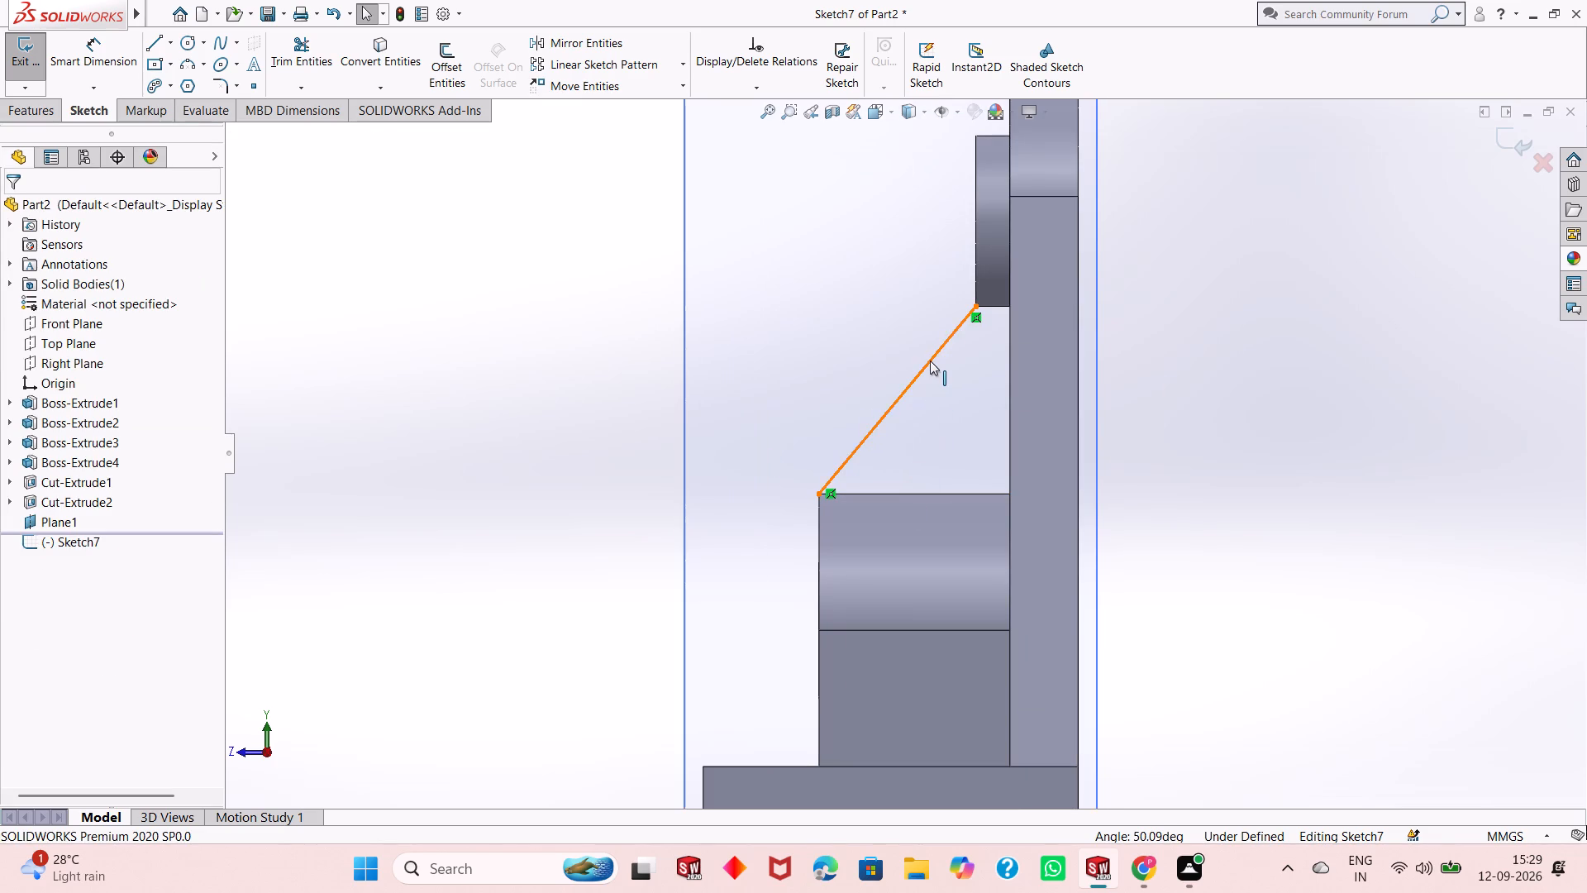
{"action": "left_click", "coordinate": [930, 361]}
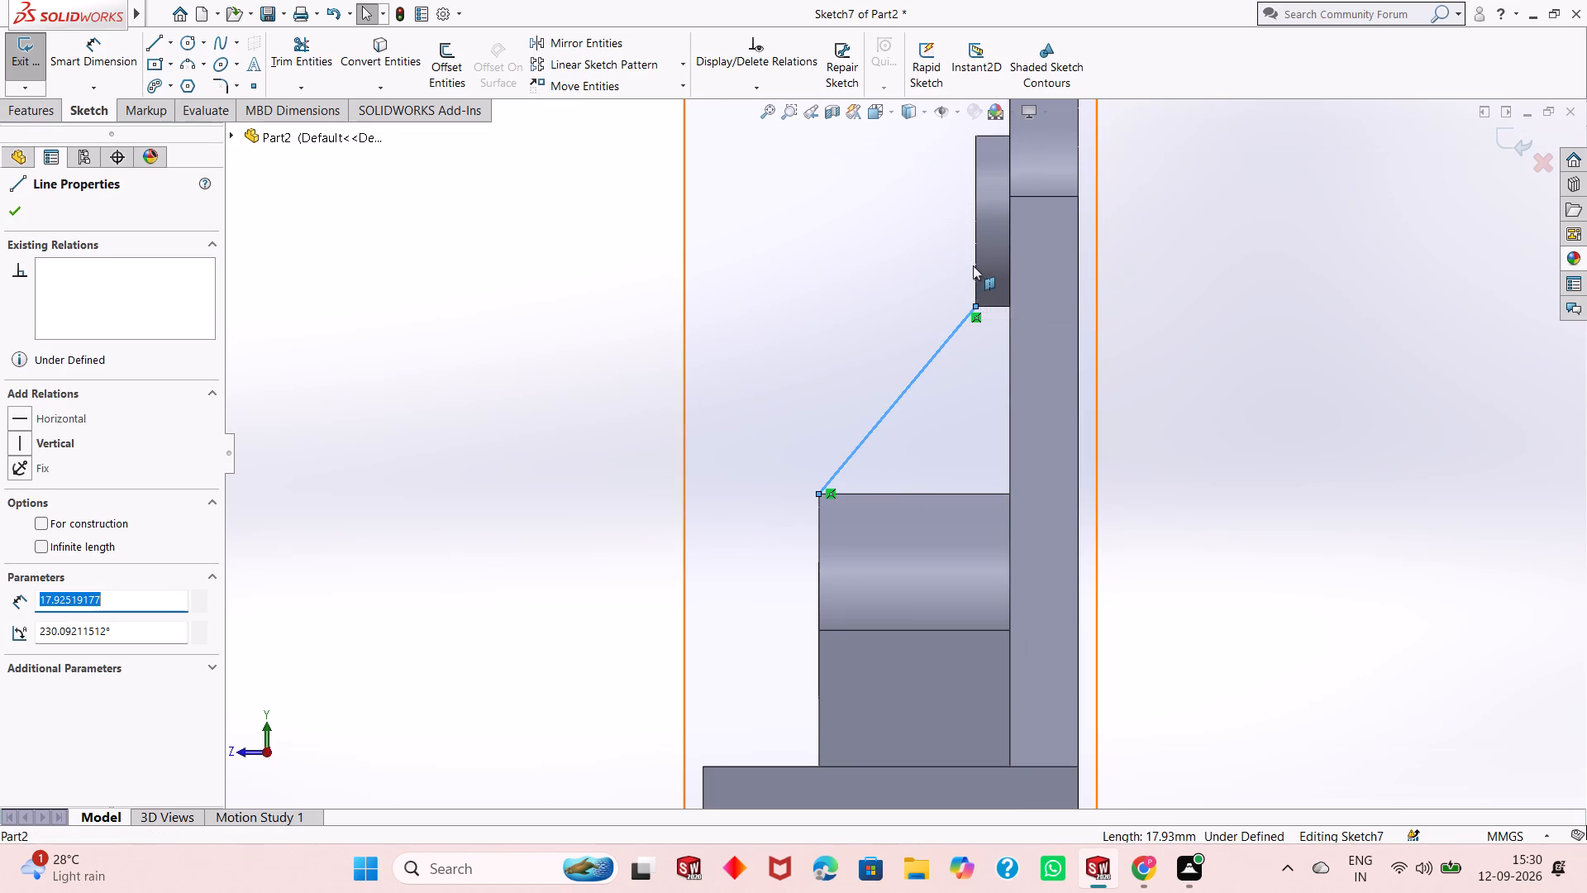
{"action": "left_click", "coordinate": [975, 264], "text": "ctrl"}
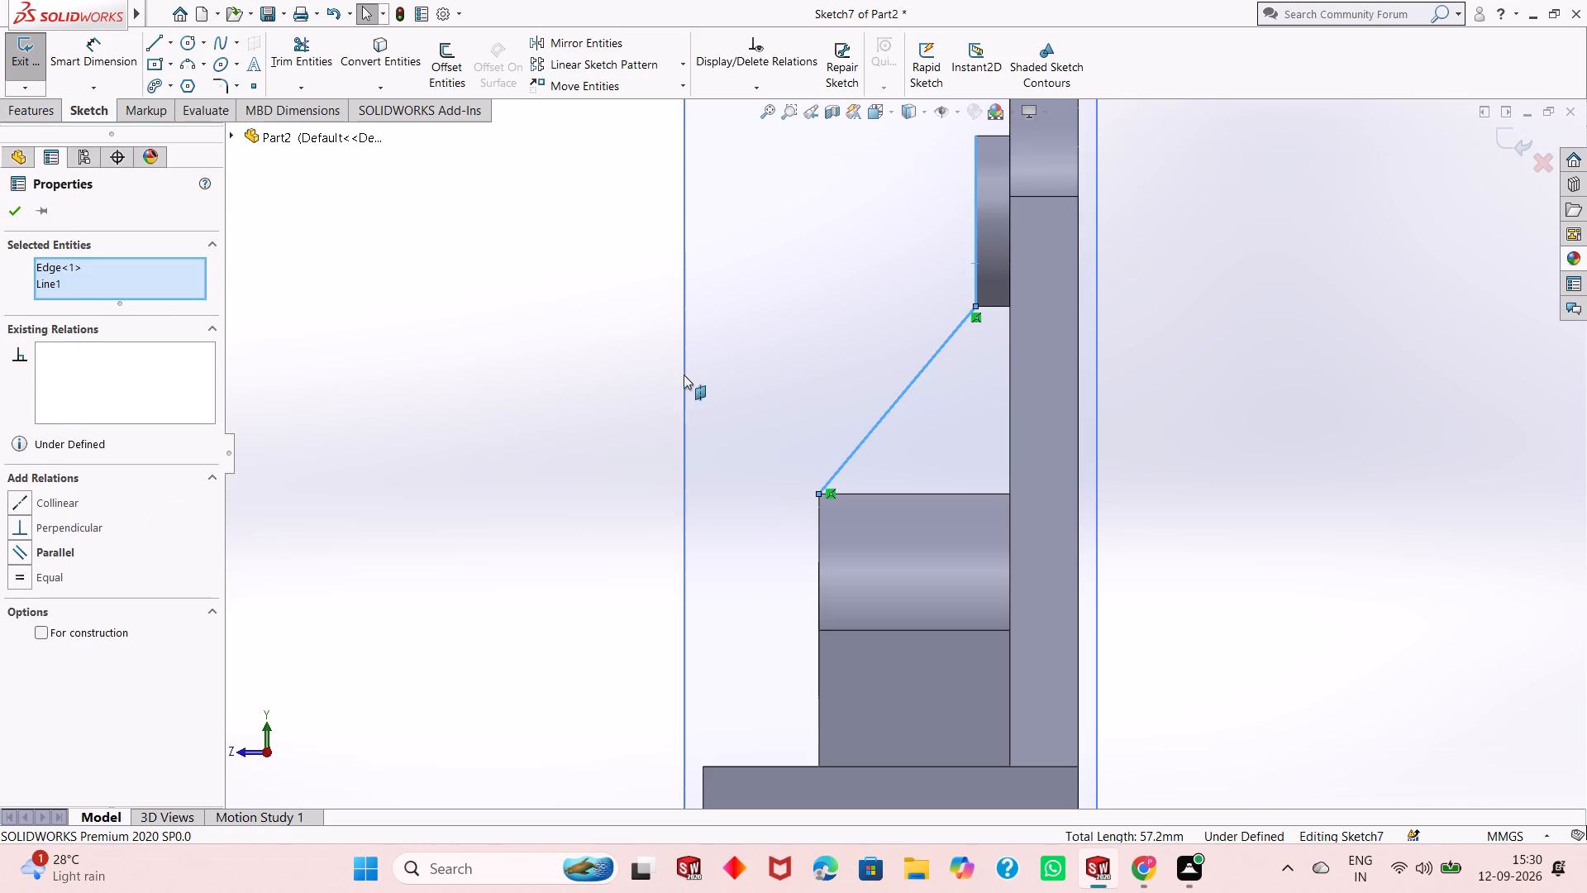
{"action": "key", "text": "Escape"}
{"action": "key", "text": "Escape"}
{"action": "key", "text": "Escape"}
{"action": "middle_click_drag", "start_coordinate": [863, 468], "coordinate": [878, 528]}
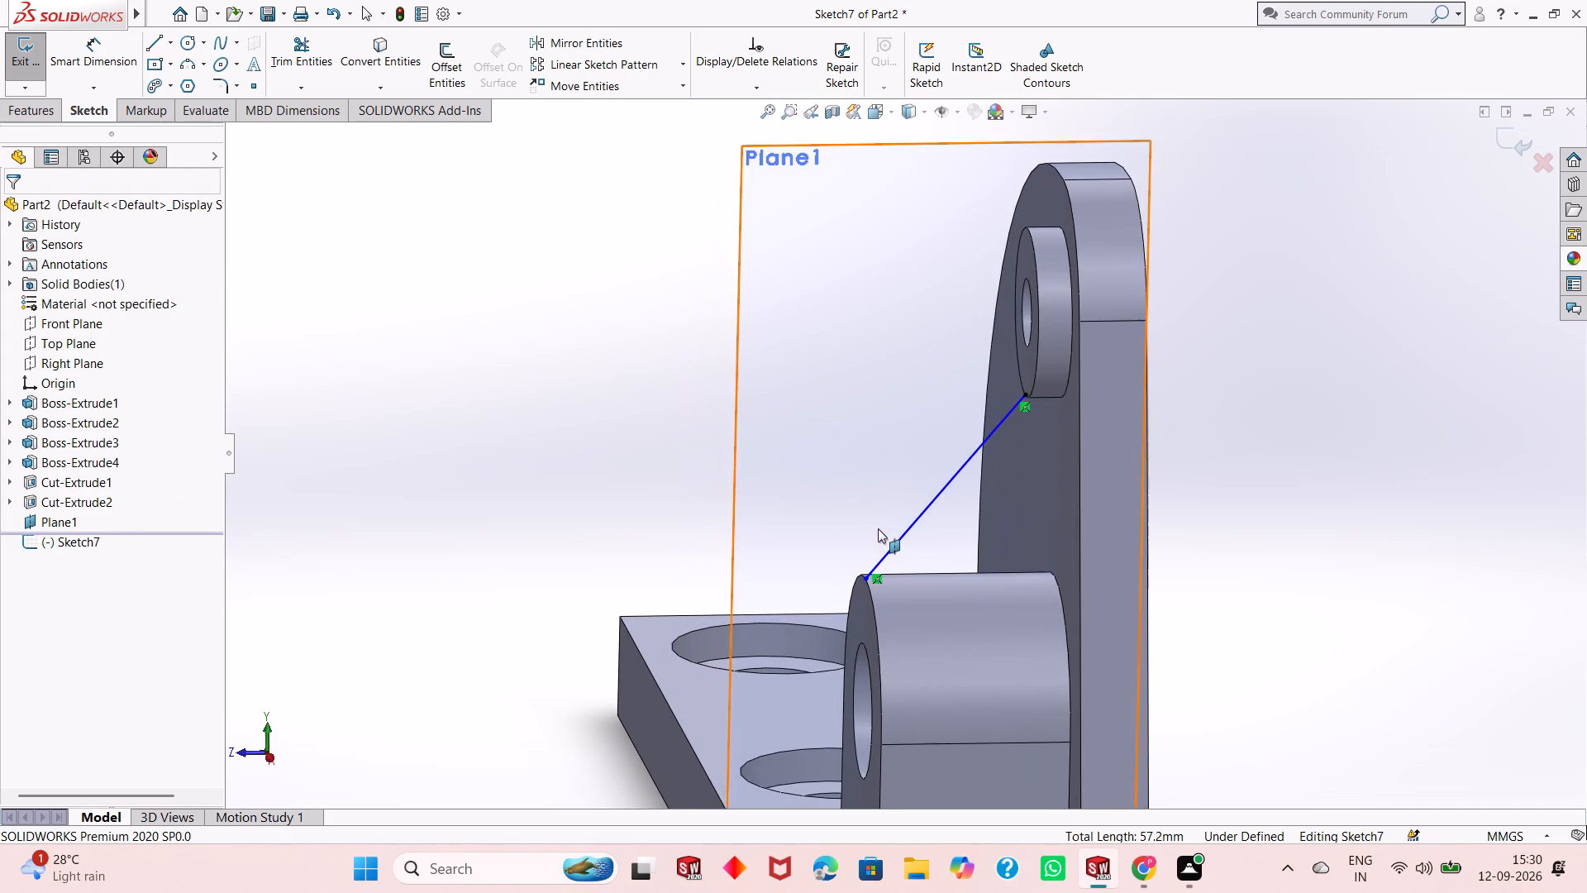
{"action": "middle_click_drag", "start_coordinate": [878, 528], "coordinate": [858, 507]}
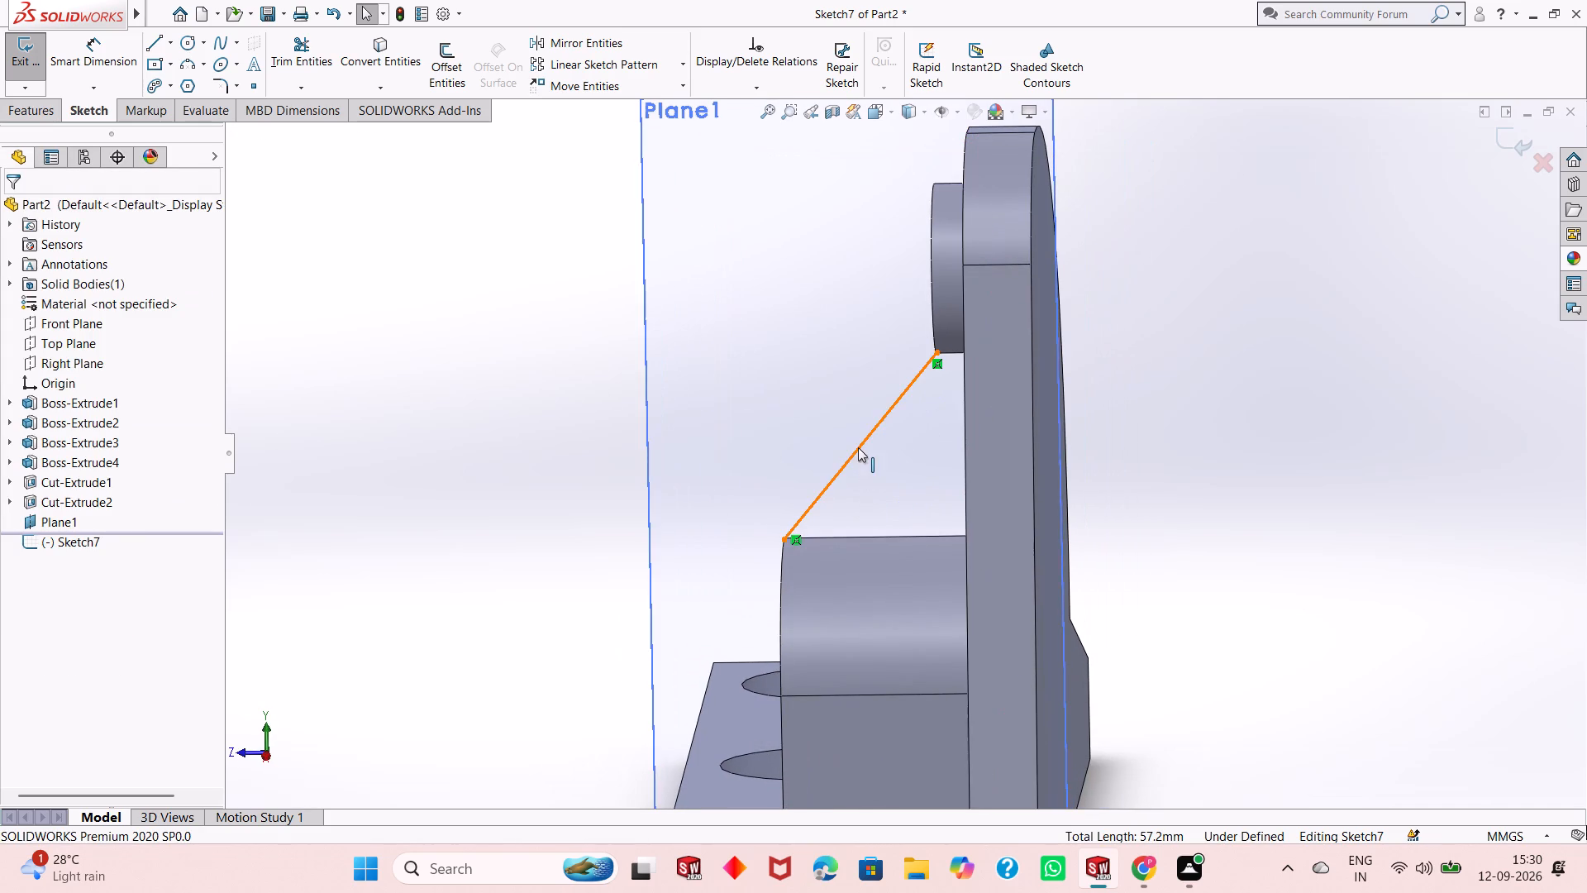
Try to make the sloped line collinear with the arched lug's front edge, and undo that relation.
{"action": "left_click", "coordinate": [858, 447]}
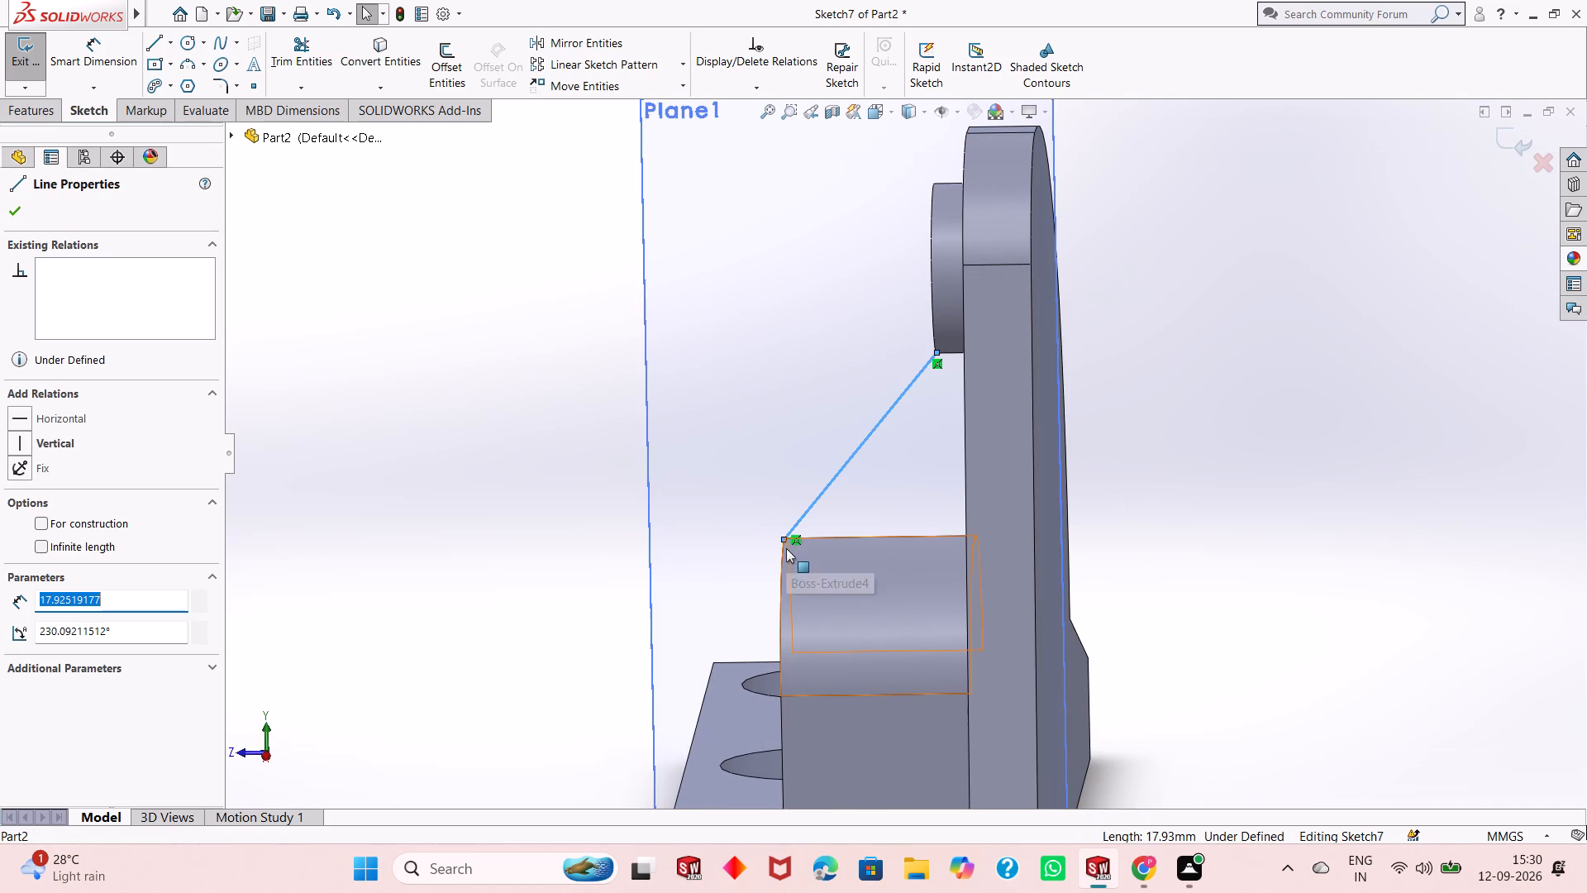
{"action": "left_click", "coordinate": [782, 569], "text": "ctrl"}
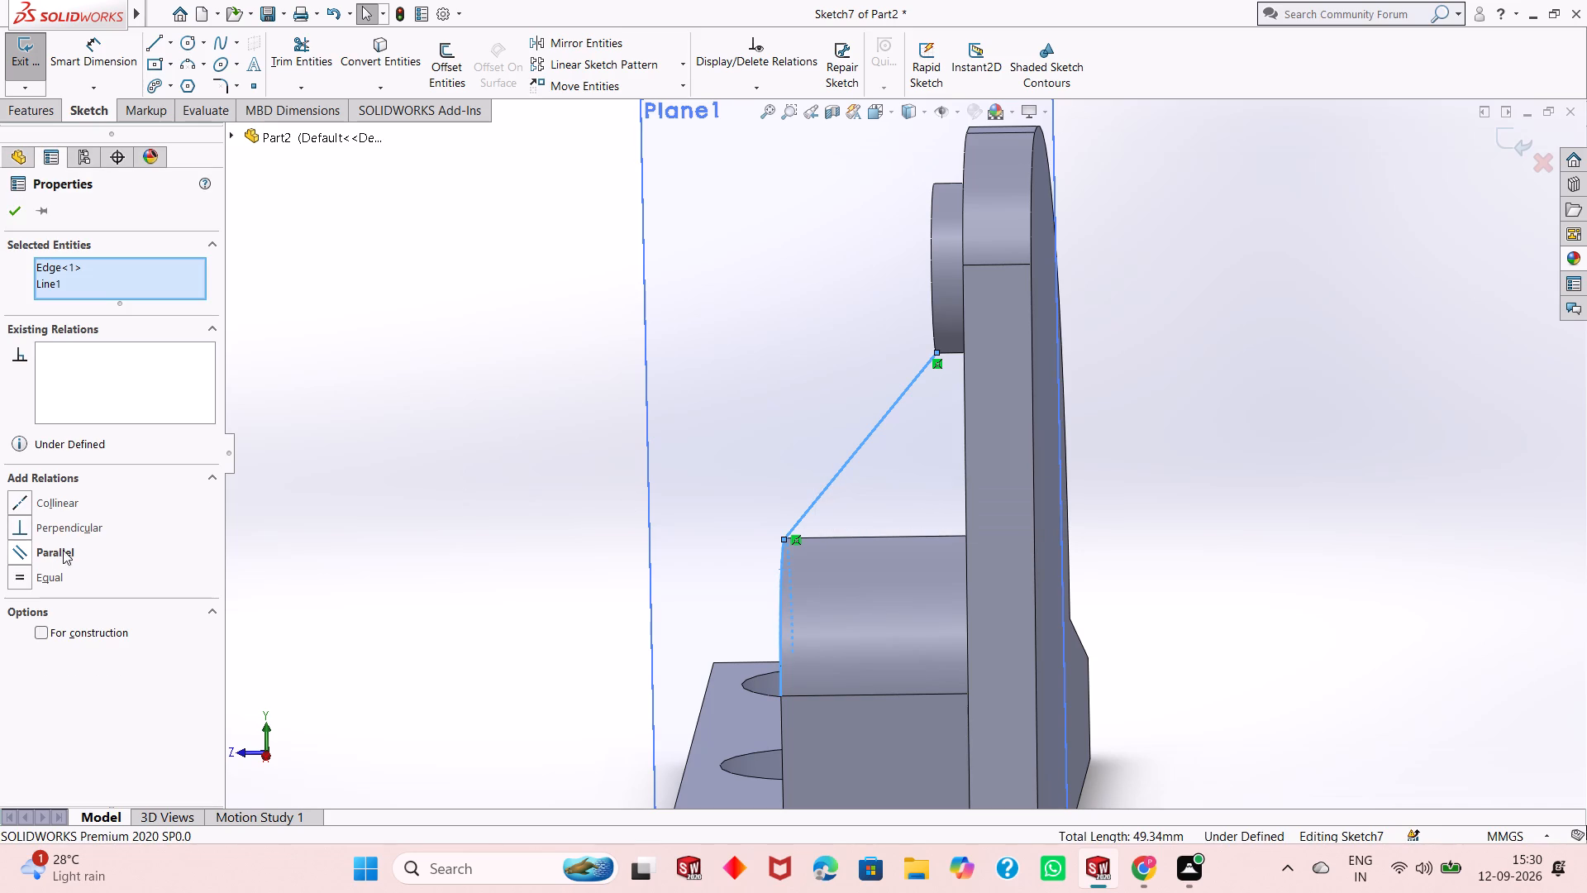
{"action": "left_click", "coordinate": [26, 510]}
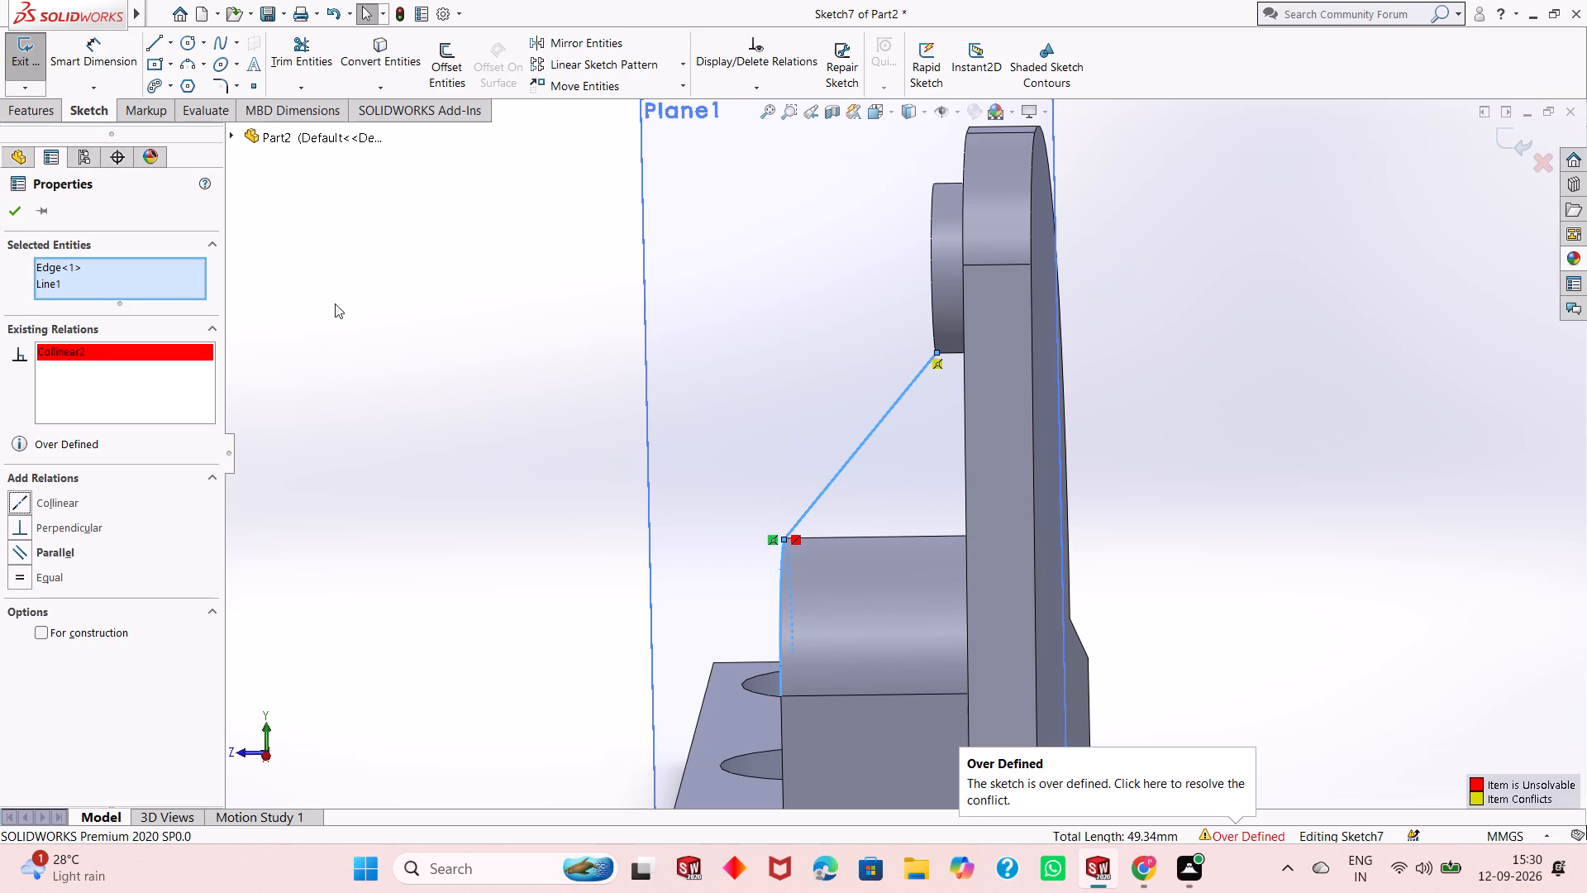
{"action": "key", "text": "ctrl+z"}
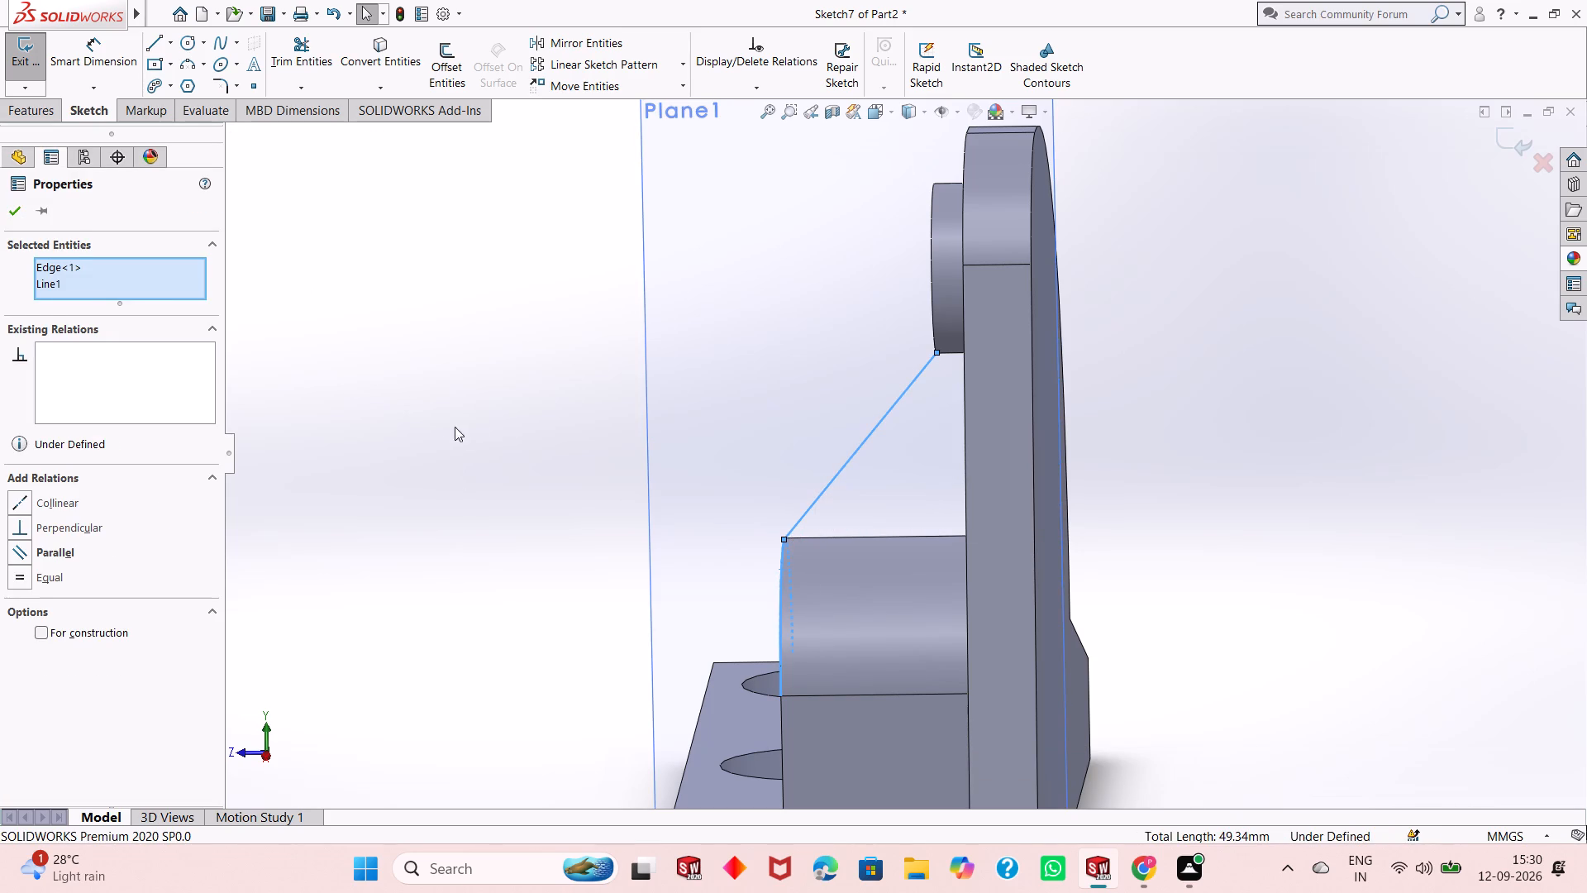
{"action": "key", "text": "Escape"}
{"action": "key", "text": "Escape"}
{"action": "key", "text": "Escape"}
Undo the sloped line and redraw it, about 17.9 mm long, from the boss's lower outer corner to the lug's top outer corner.
{"action": "key", "text": "ctrl+z"}
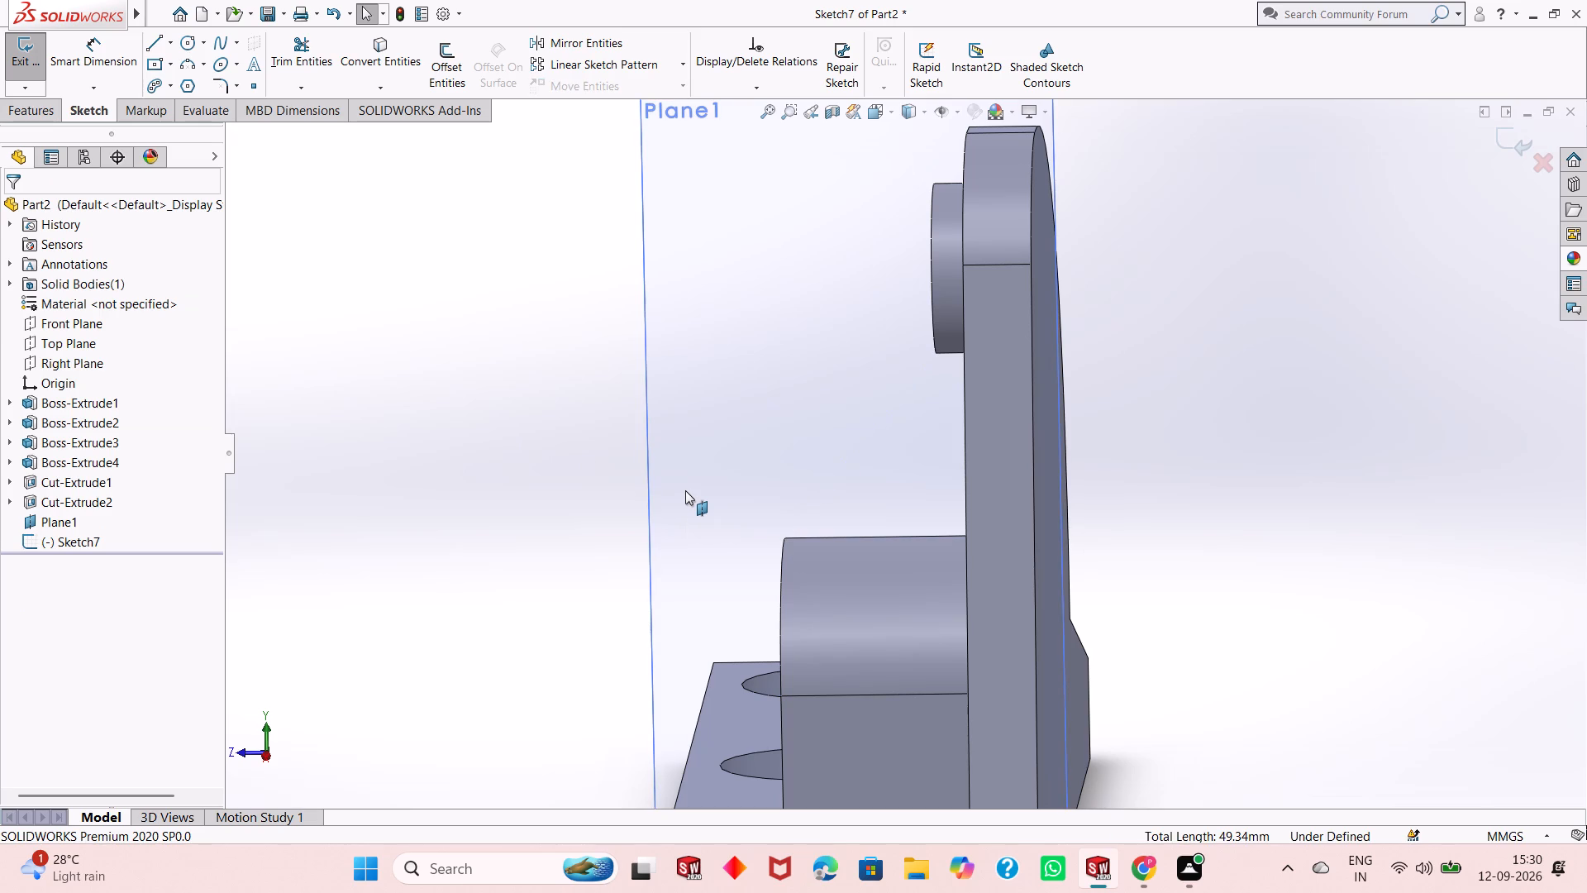
{"action": "key", "text": "ctrl+8"}
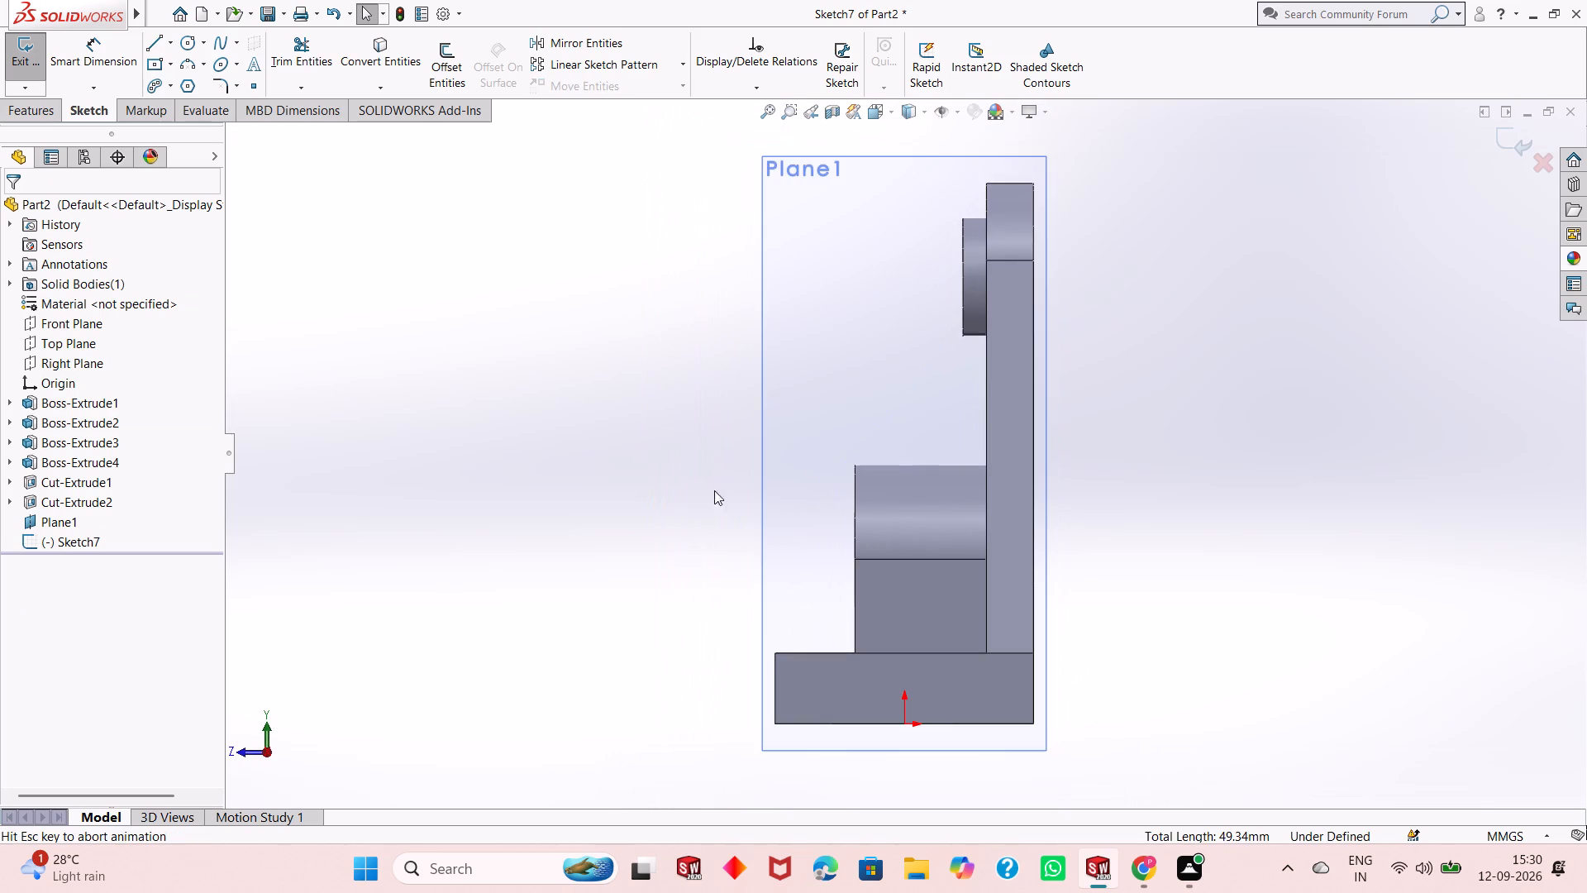
{"action": "scroll", "coordinate": [916, 274], "scroll_direction": "down", "scroll_amount": 2}
{"action": "scroll", "coordinate": [1013, 435], "scroll_direction": "down", "scroll_amount": 1}
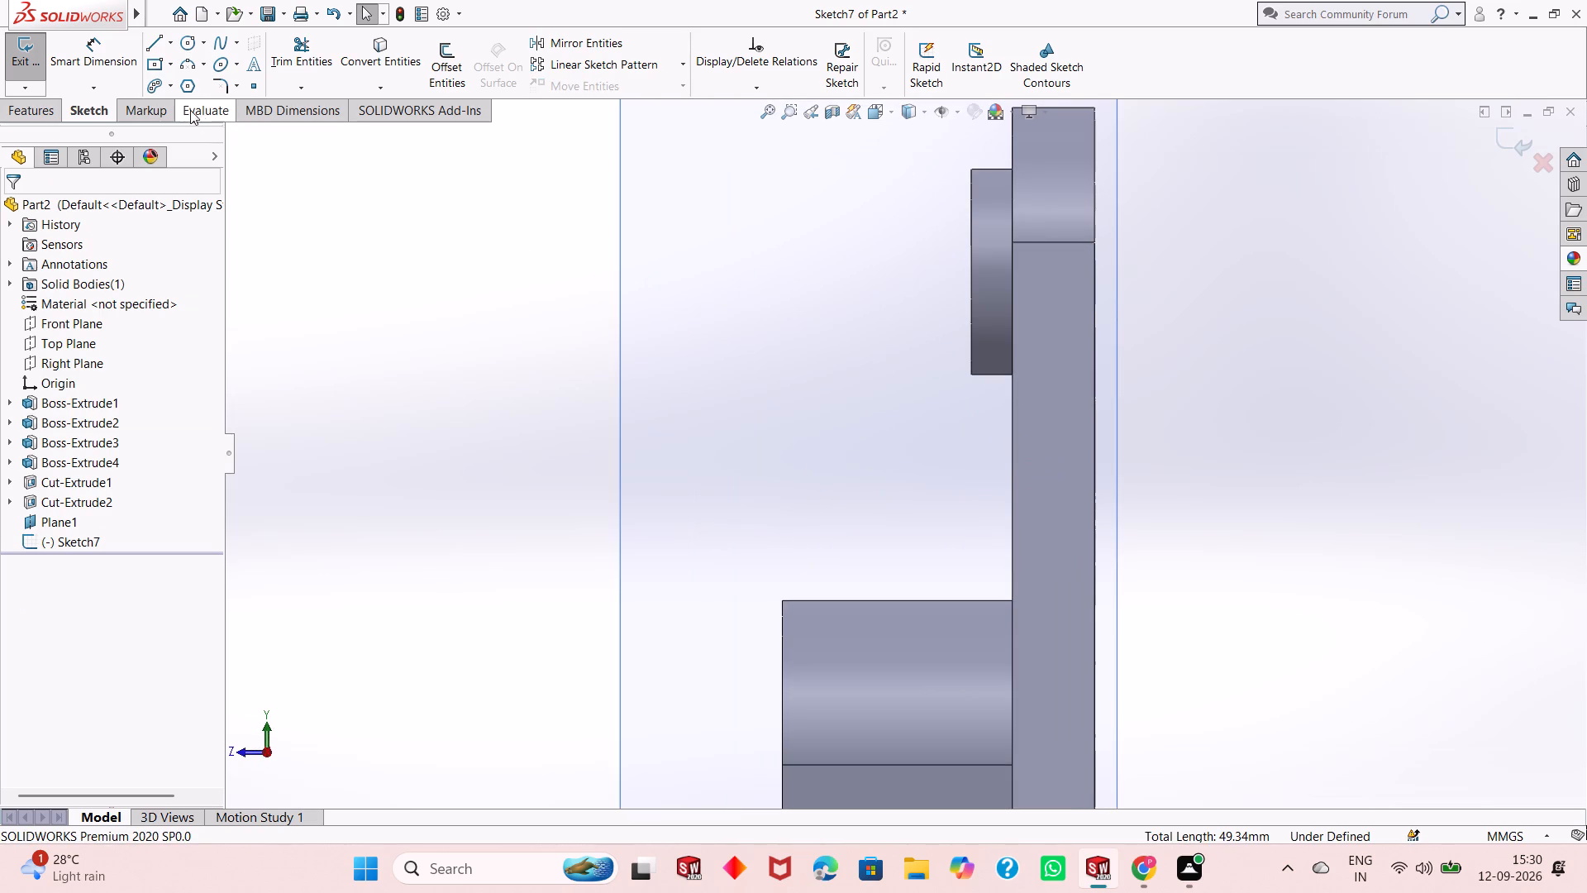
{"action": "left_click", "coordinate": [150, 47]}
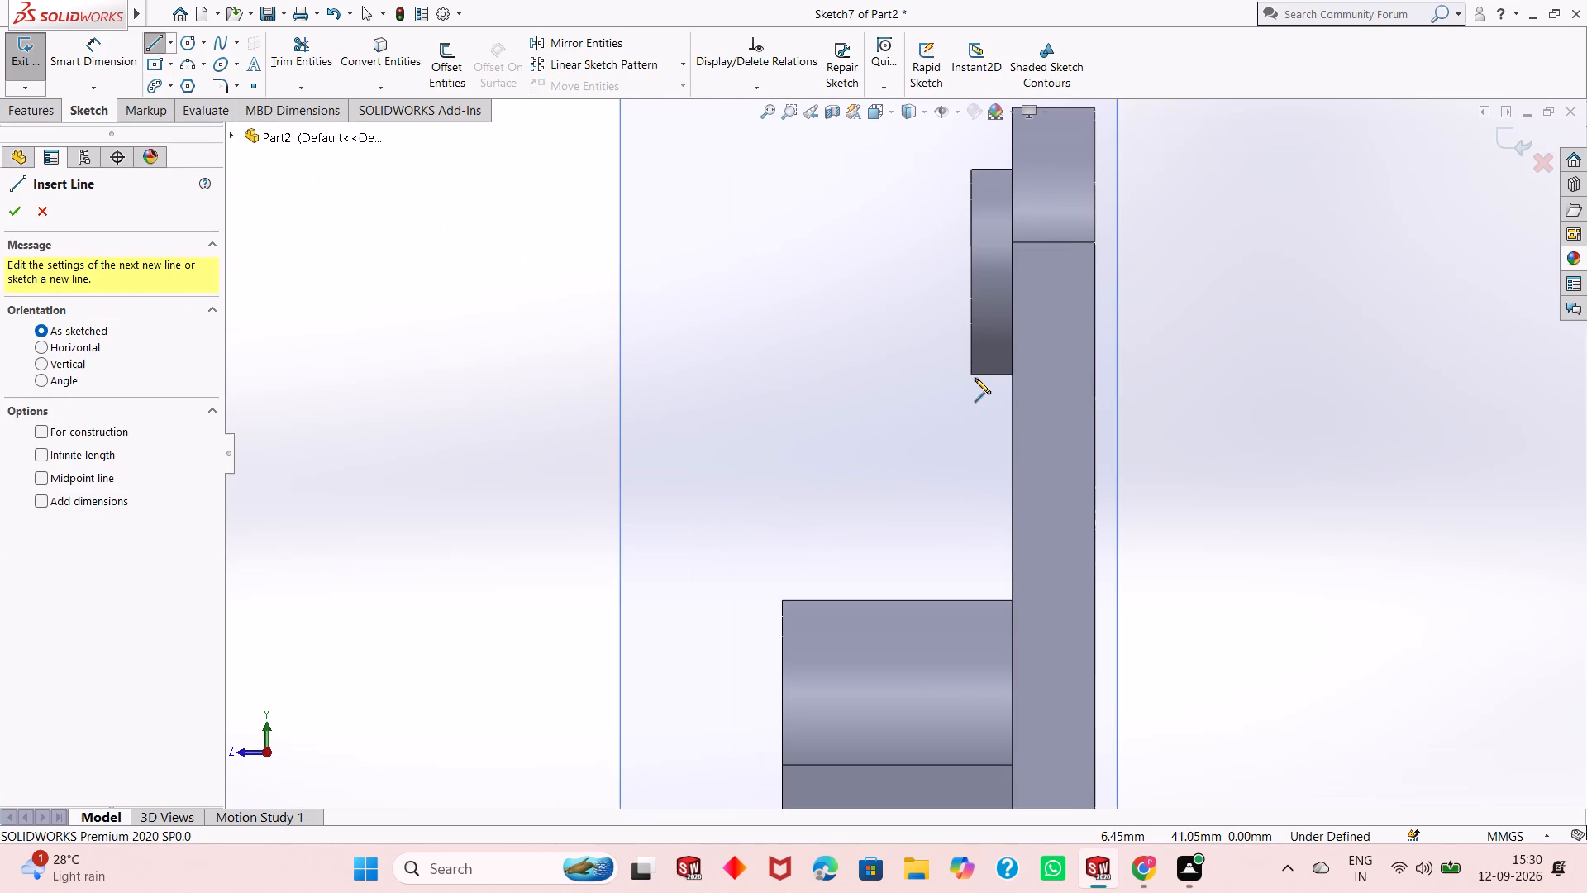
{"action": "left_click", "coordinate": [968, 377]}
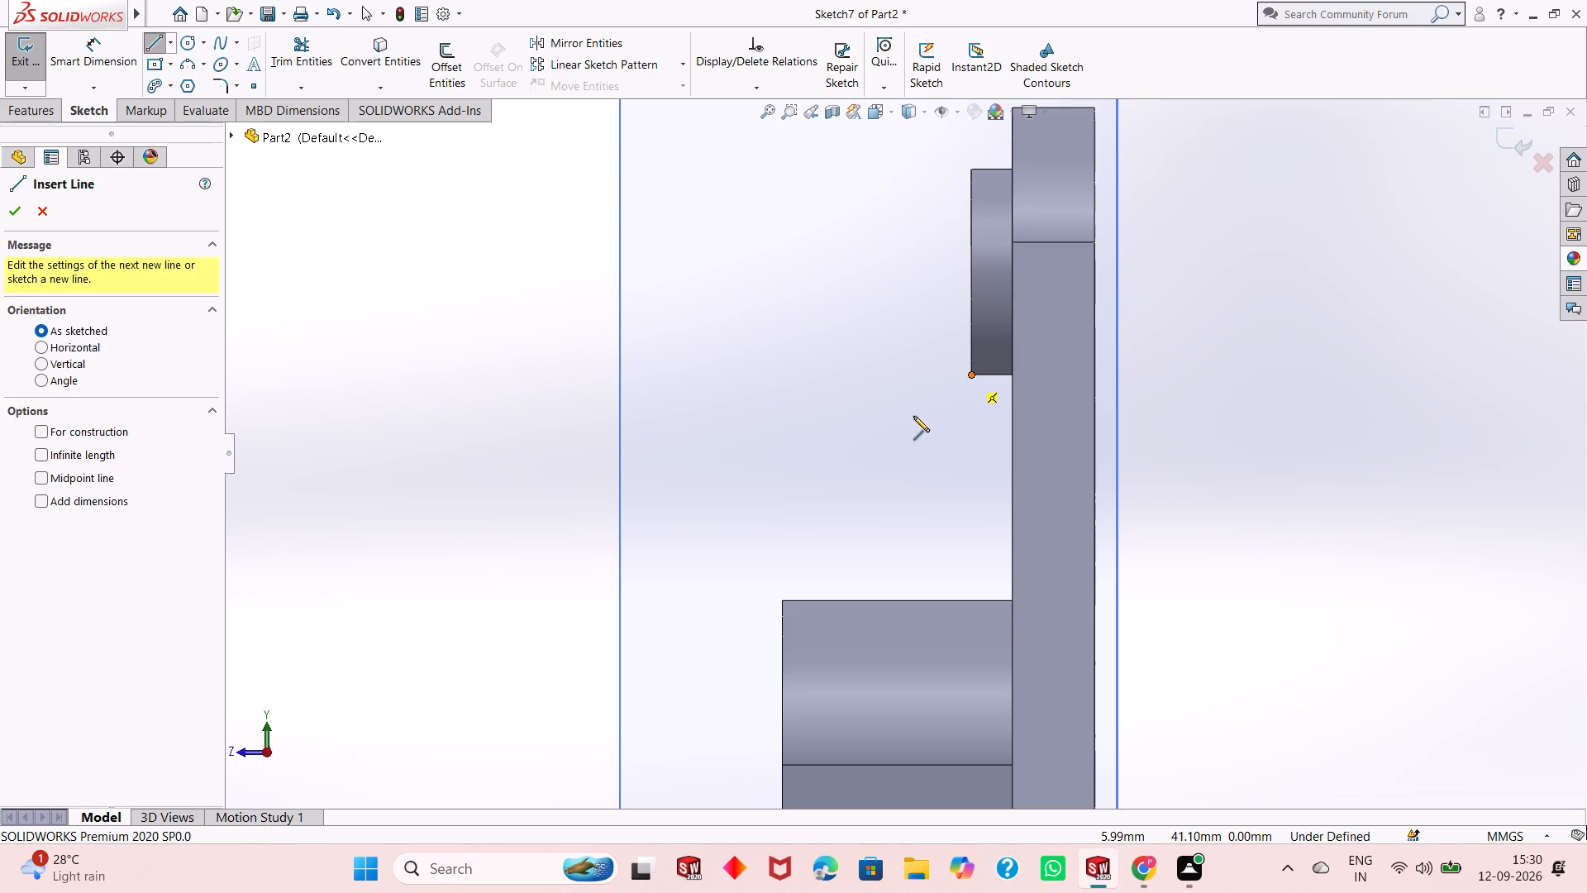
{"action": "left_click", "coordinate": [781, 598]}
{"action": "key", "text": "Escape"}
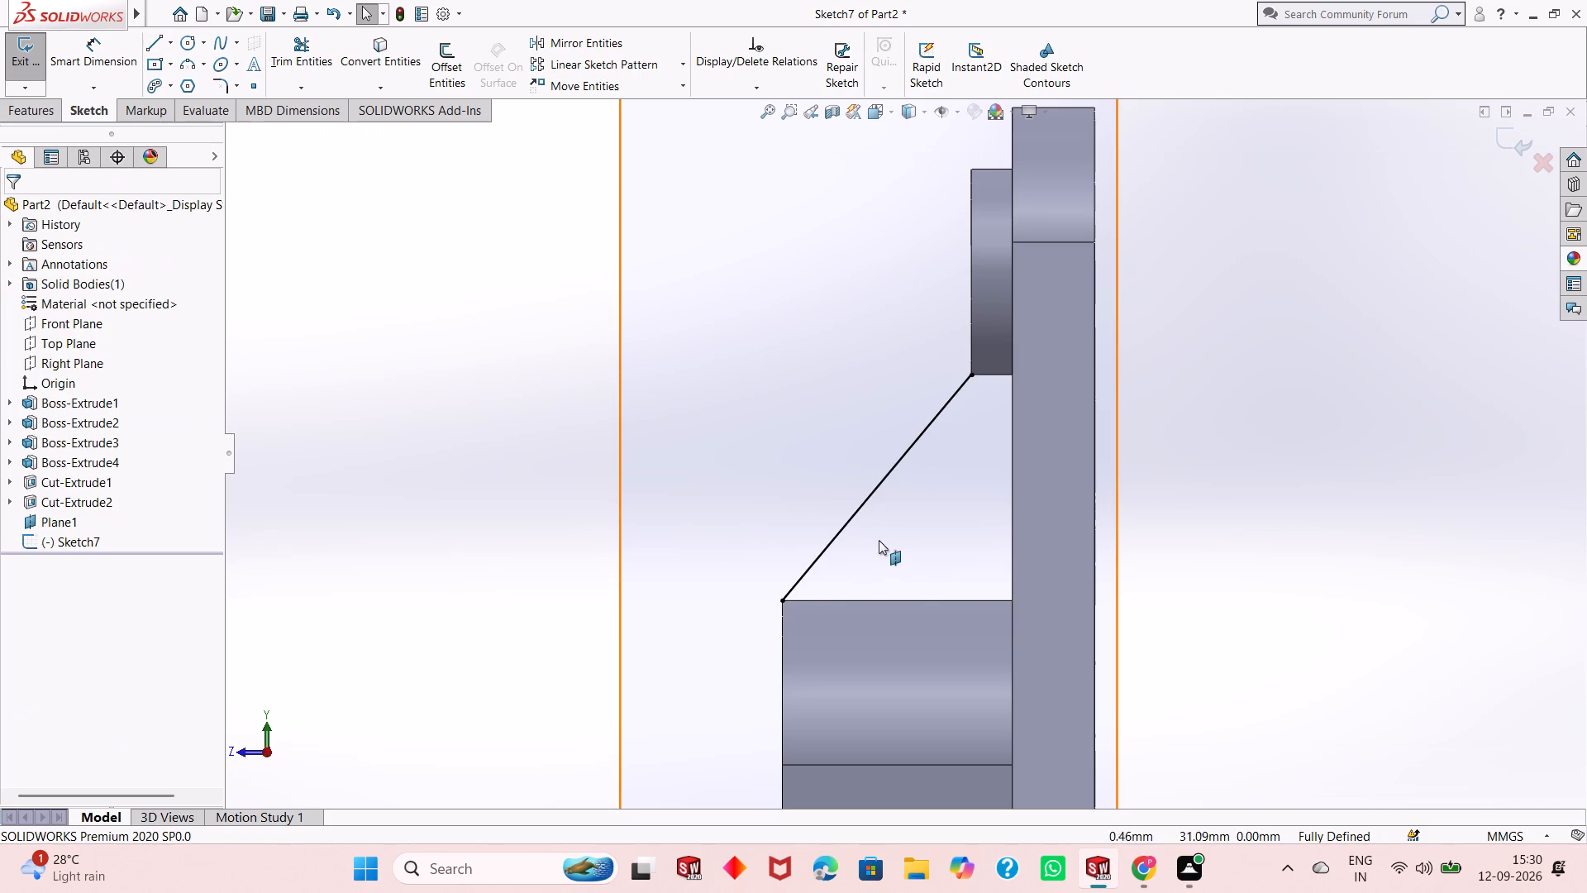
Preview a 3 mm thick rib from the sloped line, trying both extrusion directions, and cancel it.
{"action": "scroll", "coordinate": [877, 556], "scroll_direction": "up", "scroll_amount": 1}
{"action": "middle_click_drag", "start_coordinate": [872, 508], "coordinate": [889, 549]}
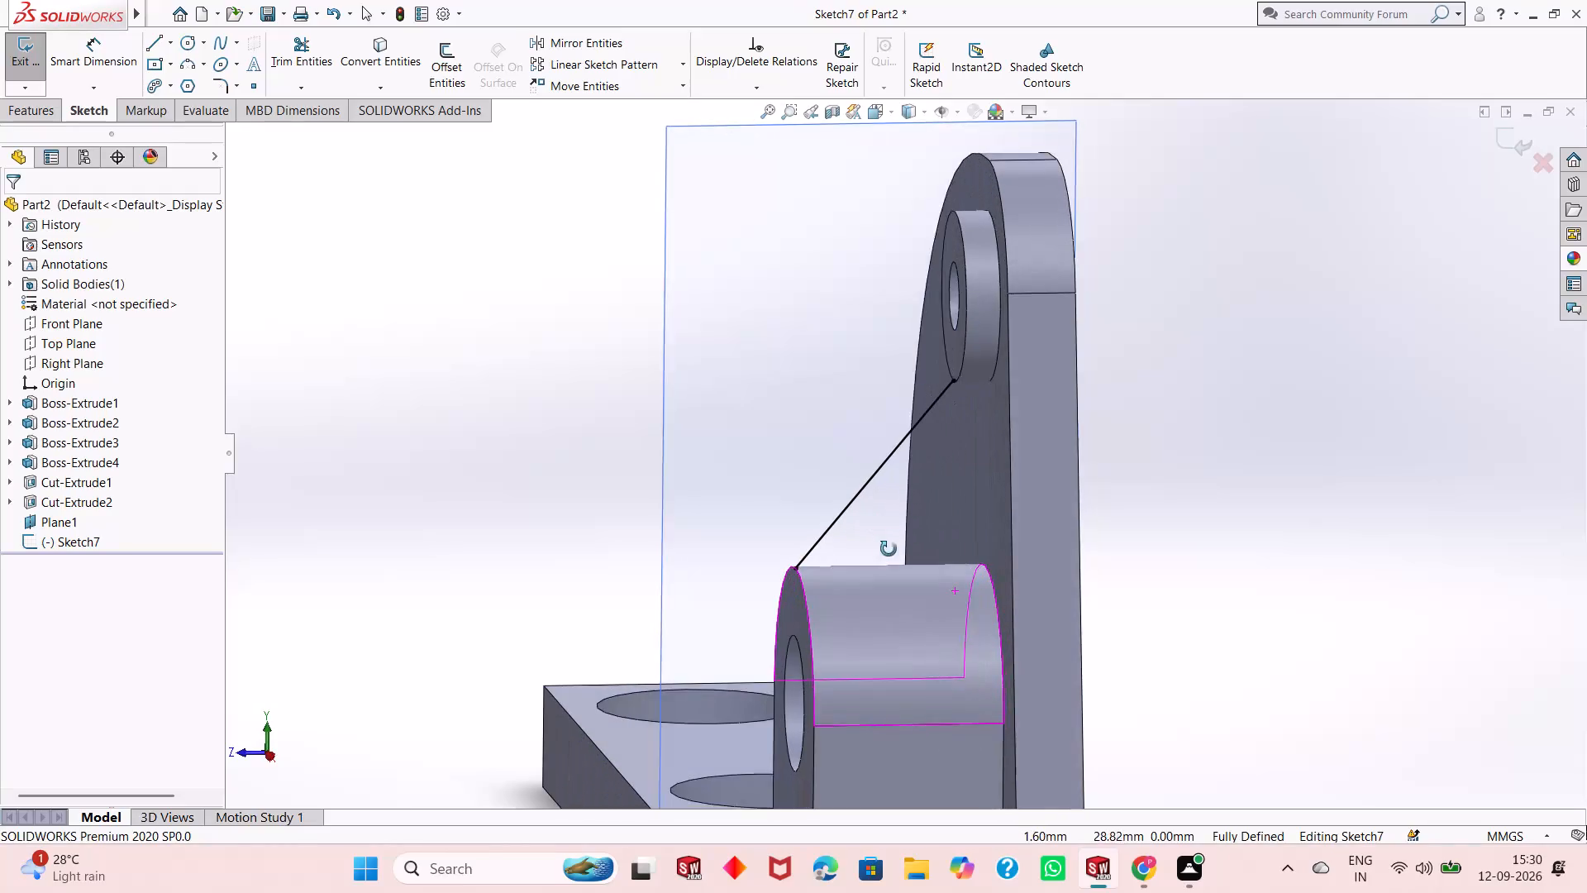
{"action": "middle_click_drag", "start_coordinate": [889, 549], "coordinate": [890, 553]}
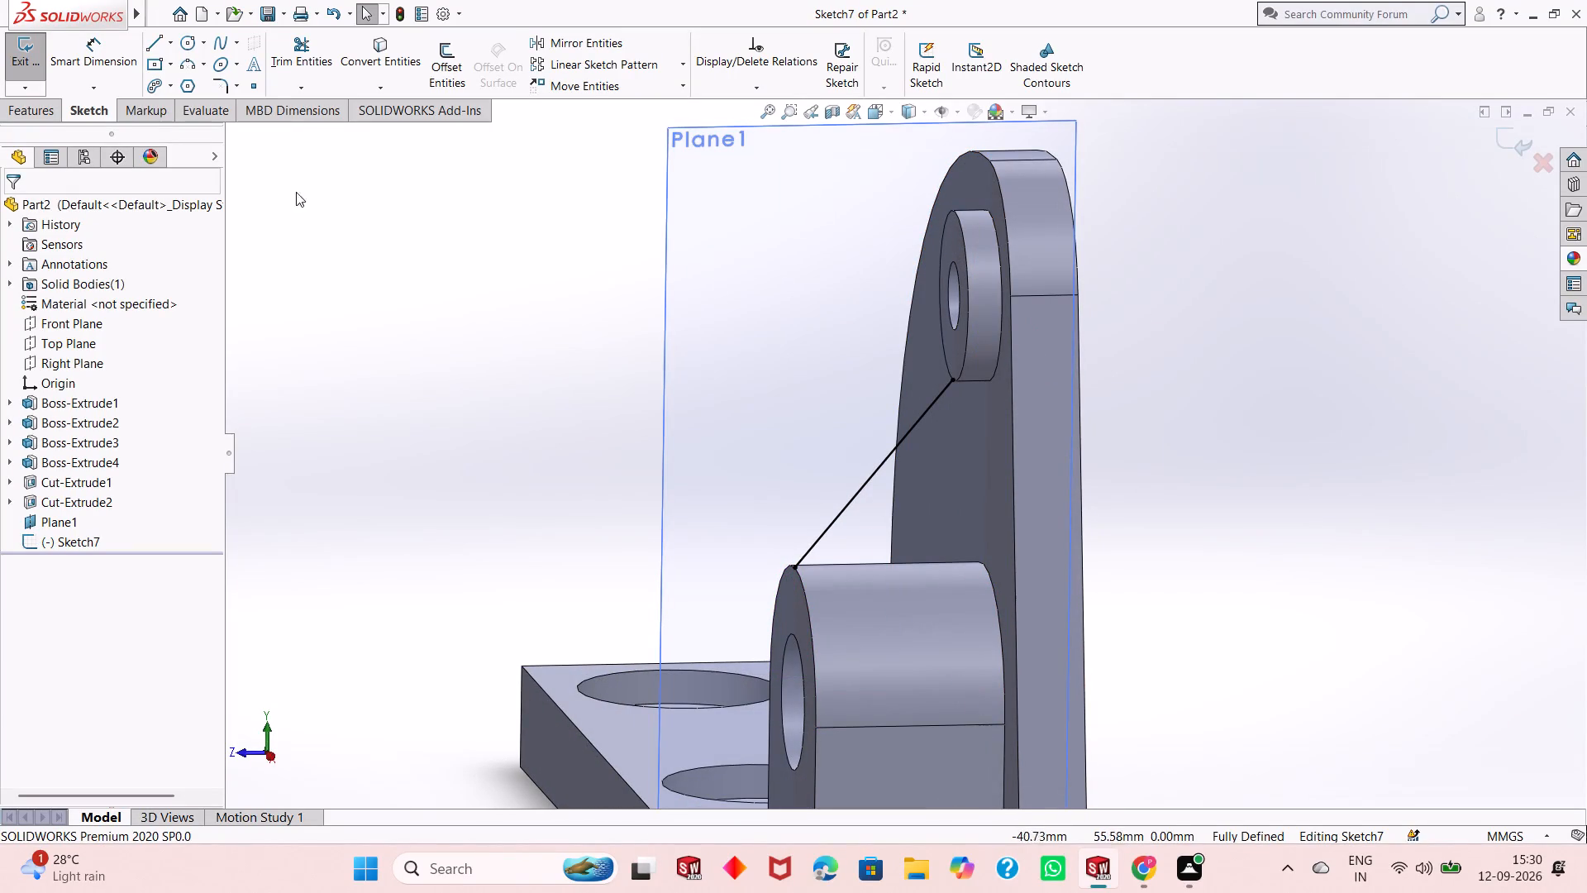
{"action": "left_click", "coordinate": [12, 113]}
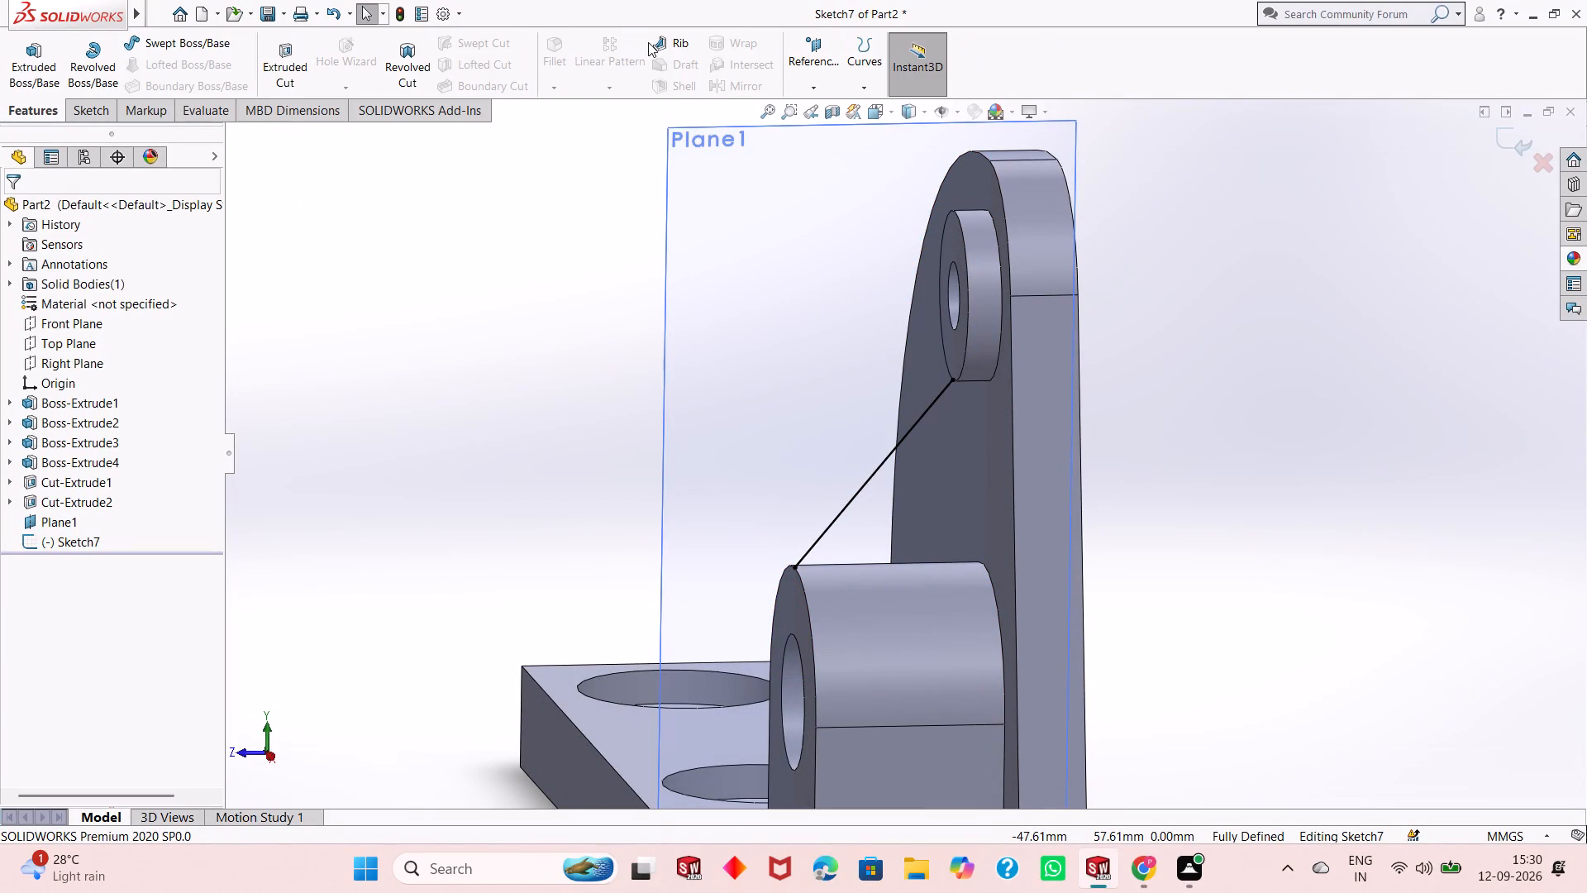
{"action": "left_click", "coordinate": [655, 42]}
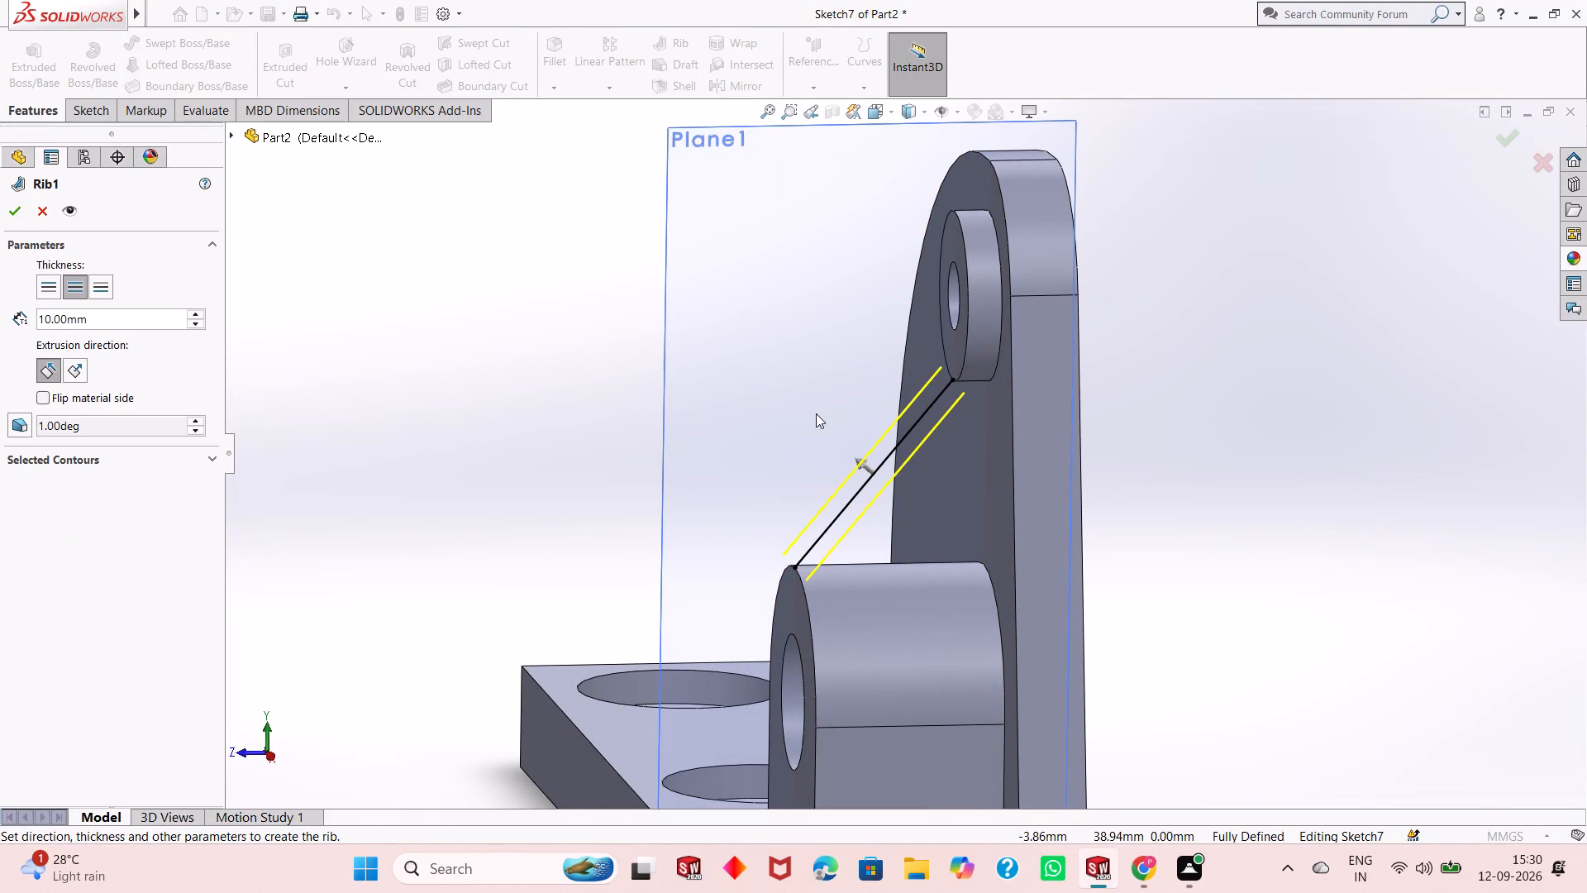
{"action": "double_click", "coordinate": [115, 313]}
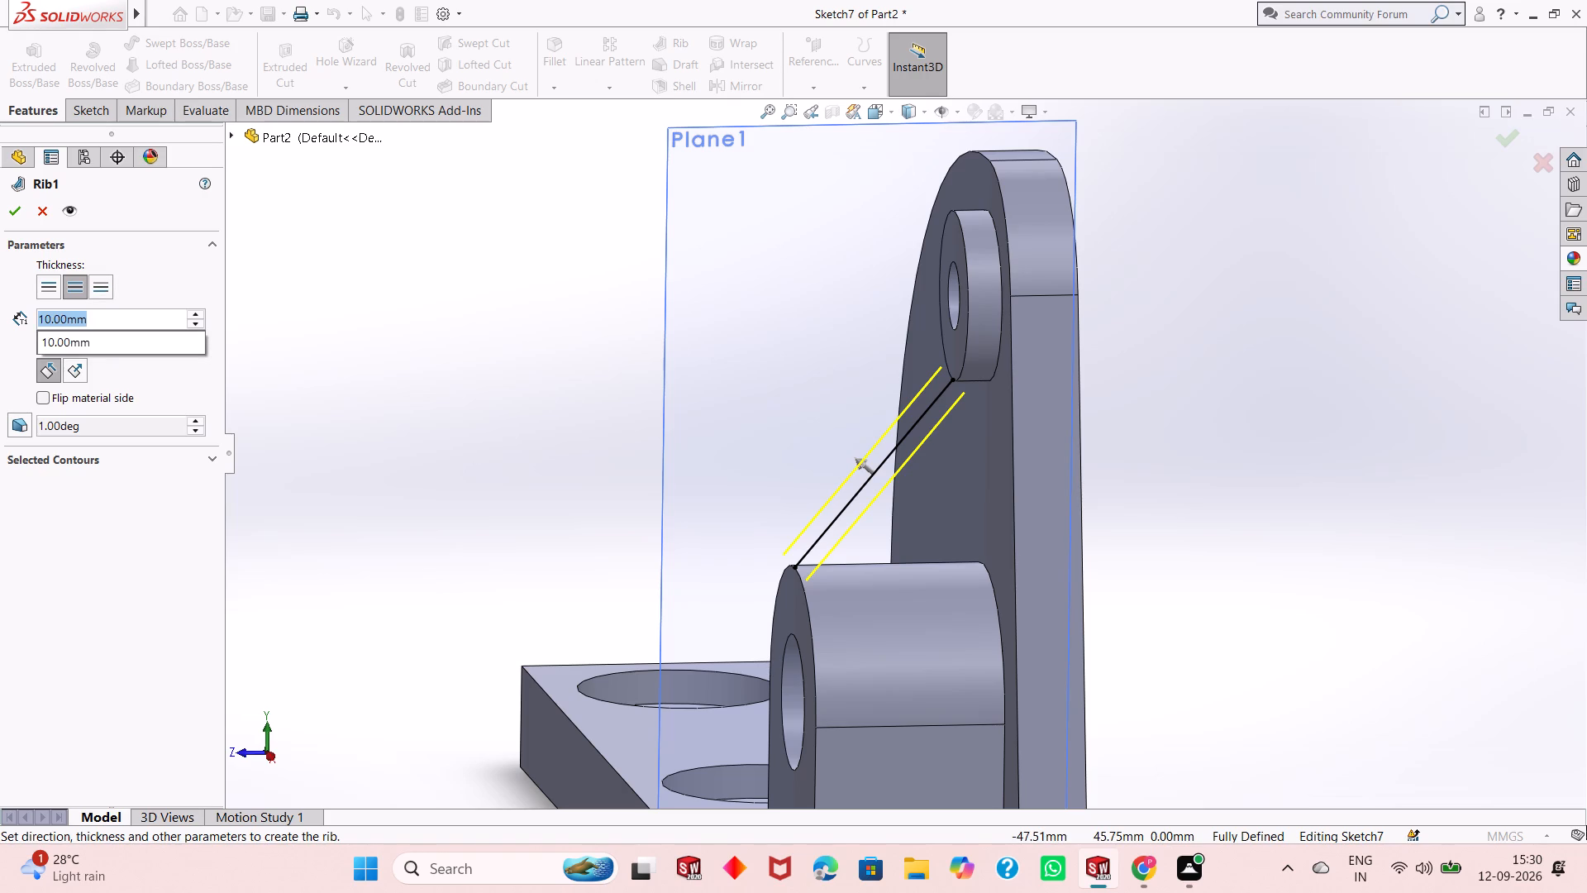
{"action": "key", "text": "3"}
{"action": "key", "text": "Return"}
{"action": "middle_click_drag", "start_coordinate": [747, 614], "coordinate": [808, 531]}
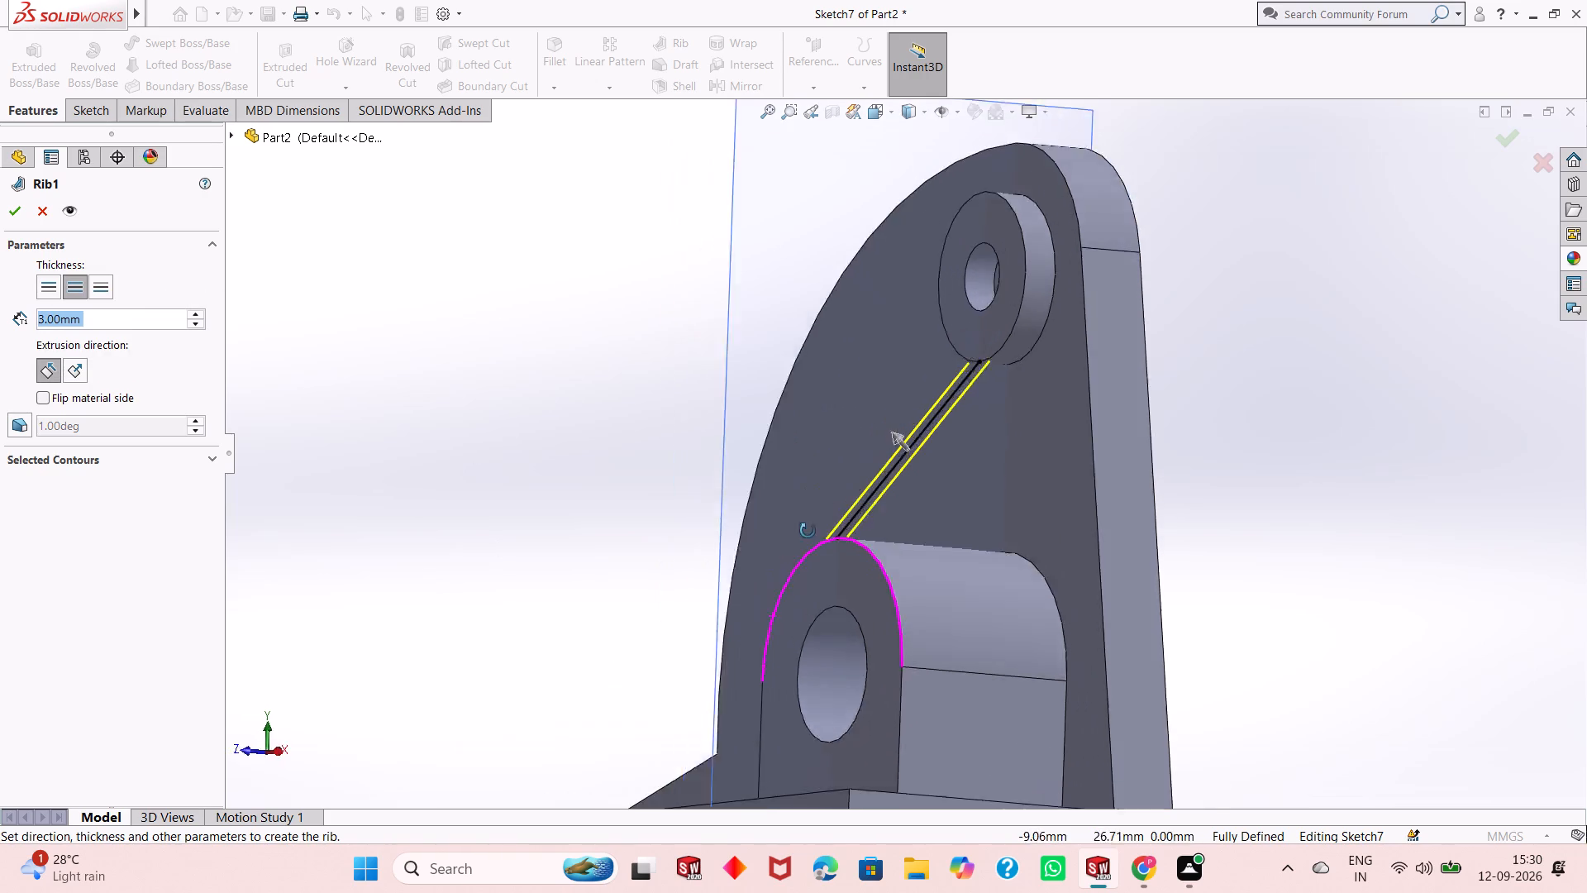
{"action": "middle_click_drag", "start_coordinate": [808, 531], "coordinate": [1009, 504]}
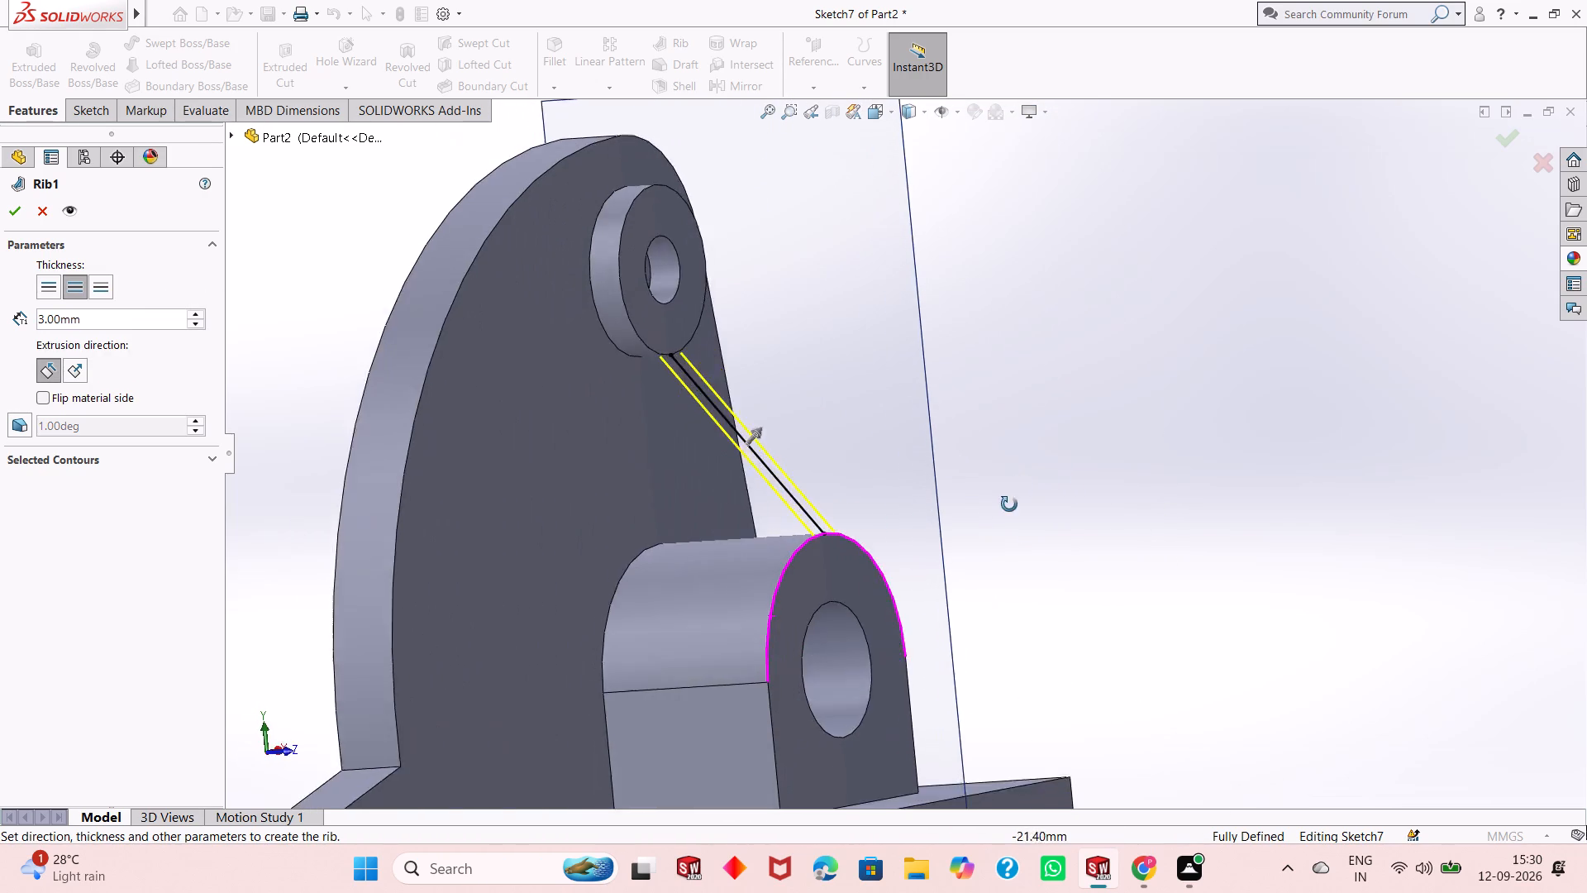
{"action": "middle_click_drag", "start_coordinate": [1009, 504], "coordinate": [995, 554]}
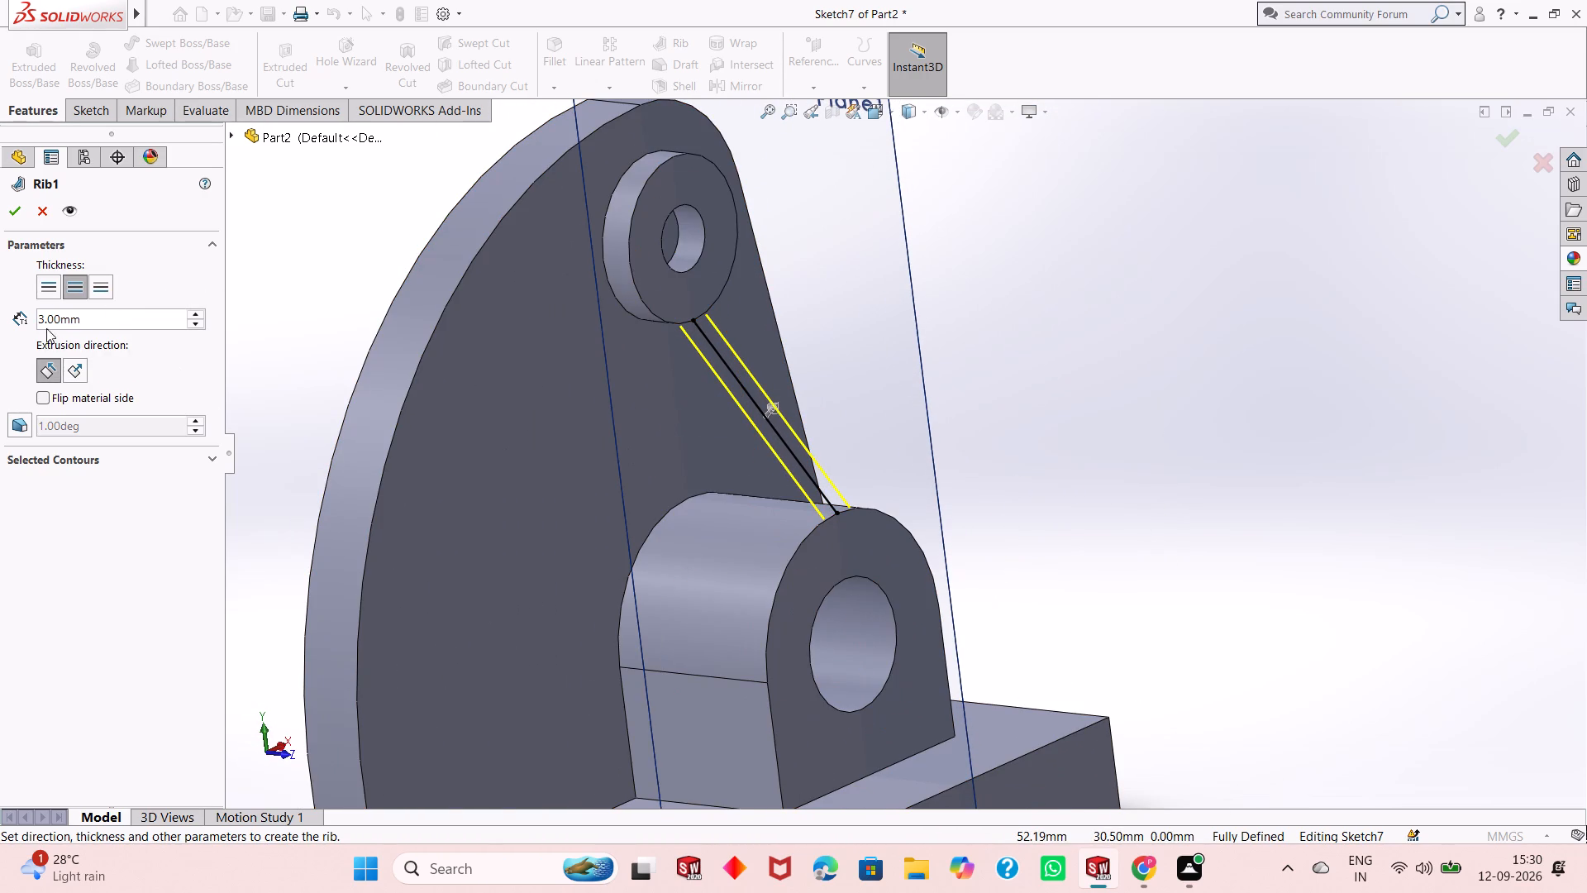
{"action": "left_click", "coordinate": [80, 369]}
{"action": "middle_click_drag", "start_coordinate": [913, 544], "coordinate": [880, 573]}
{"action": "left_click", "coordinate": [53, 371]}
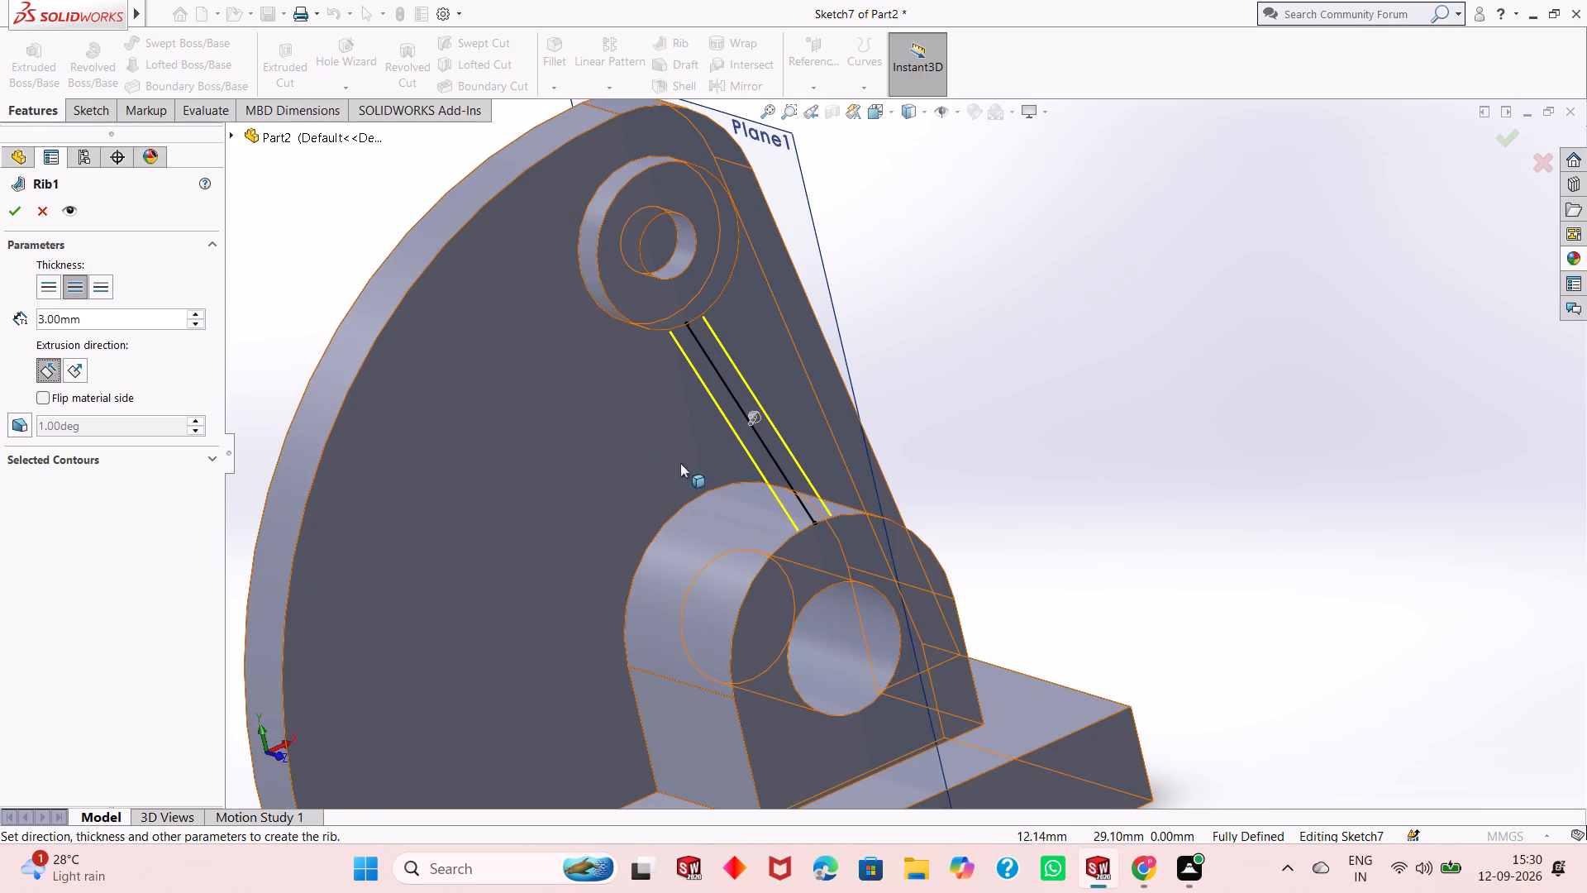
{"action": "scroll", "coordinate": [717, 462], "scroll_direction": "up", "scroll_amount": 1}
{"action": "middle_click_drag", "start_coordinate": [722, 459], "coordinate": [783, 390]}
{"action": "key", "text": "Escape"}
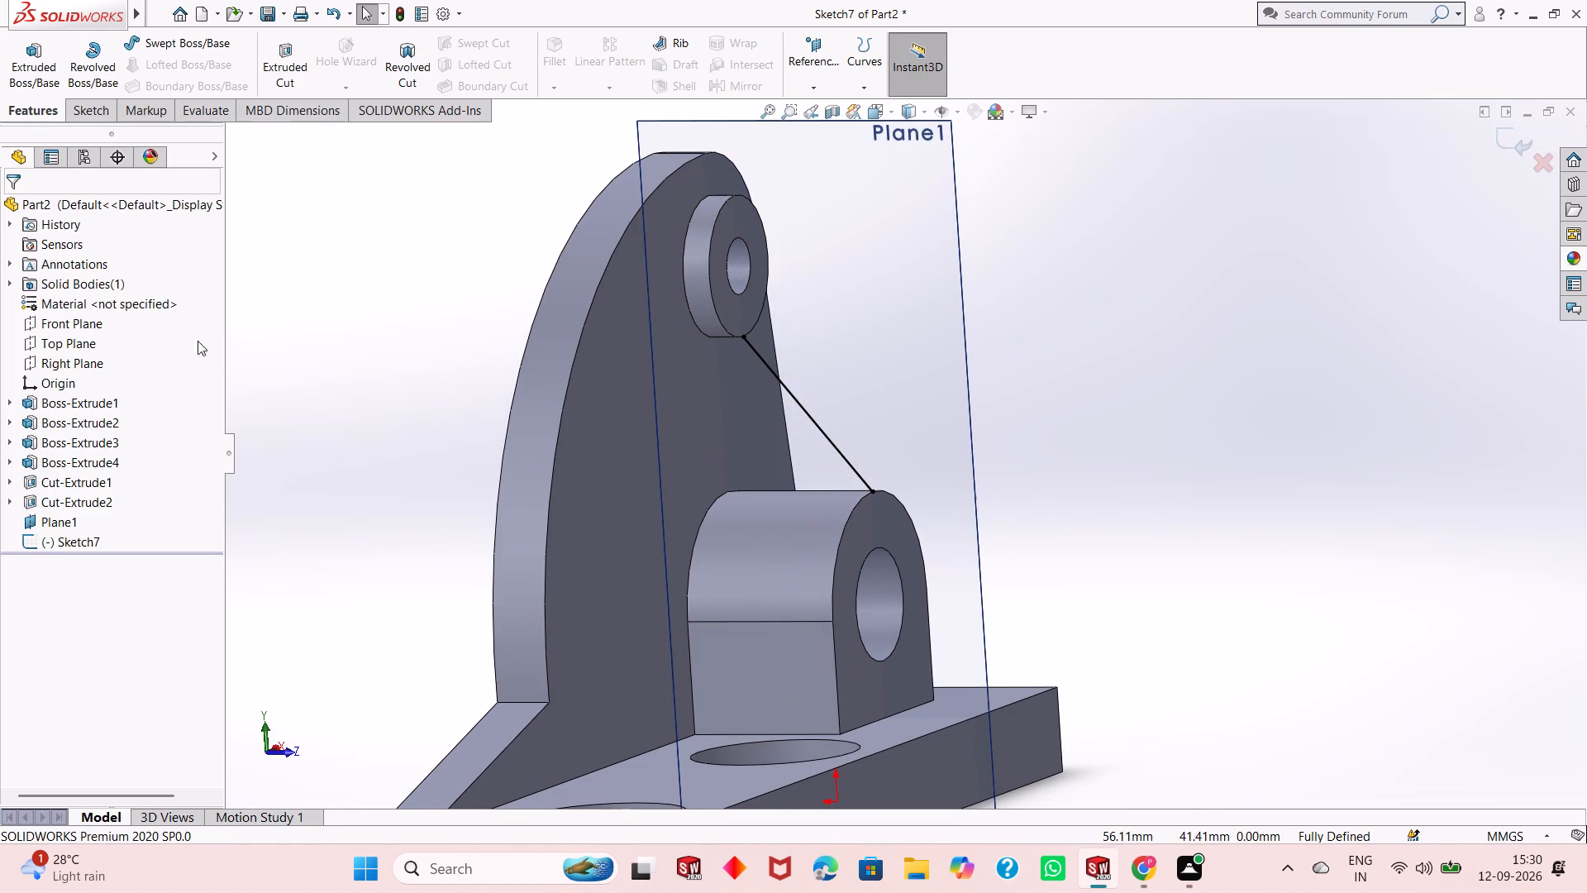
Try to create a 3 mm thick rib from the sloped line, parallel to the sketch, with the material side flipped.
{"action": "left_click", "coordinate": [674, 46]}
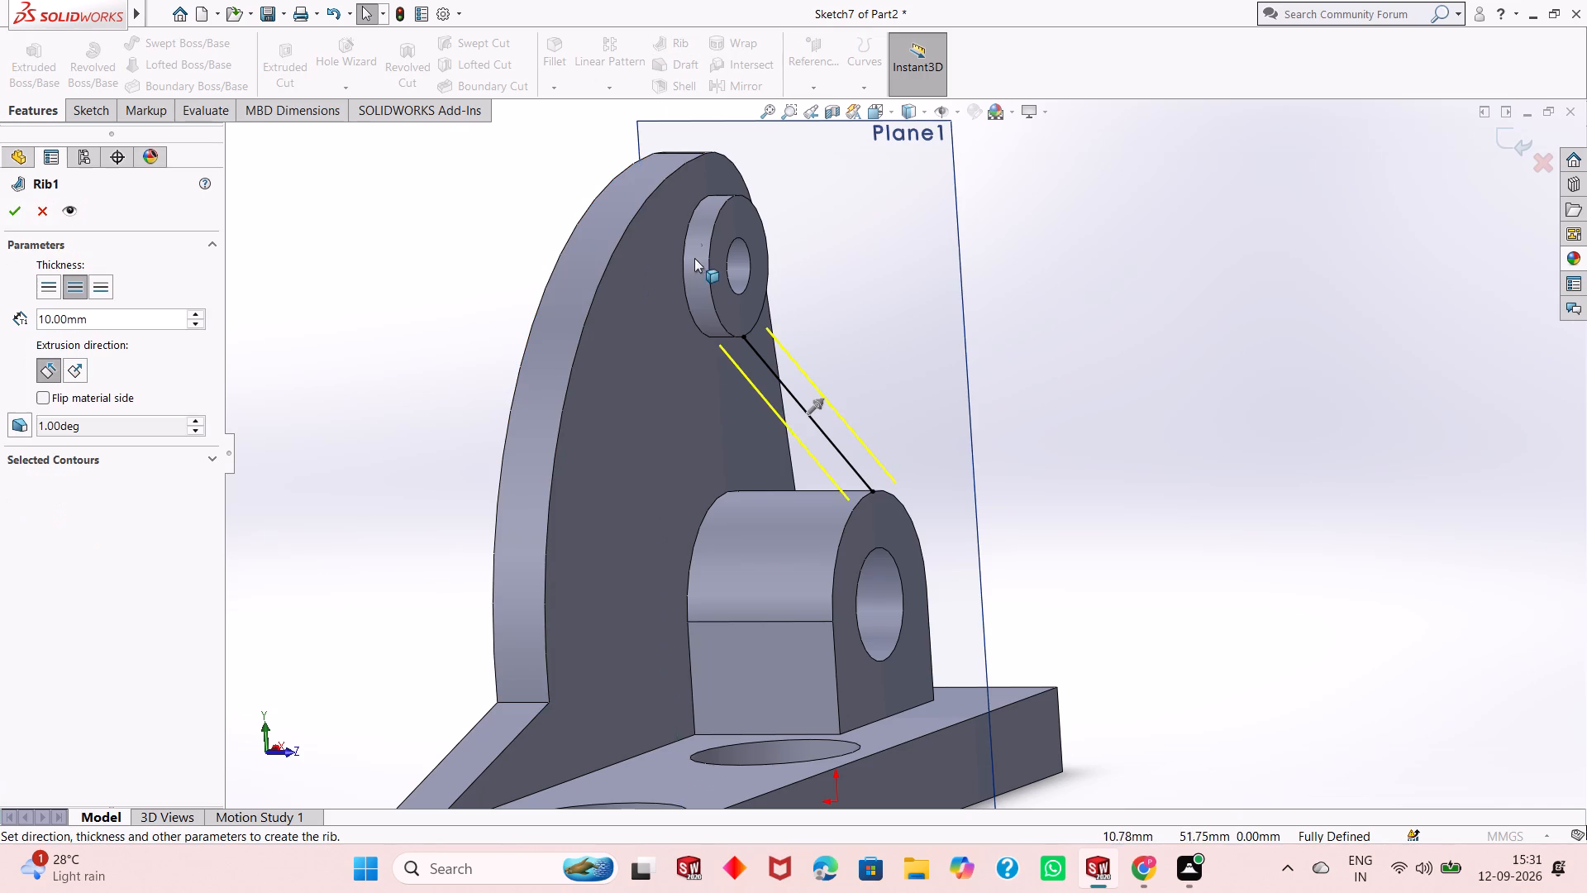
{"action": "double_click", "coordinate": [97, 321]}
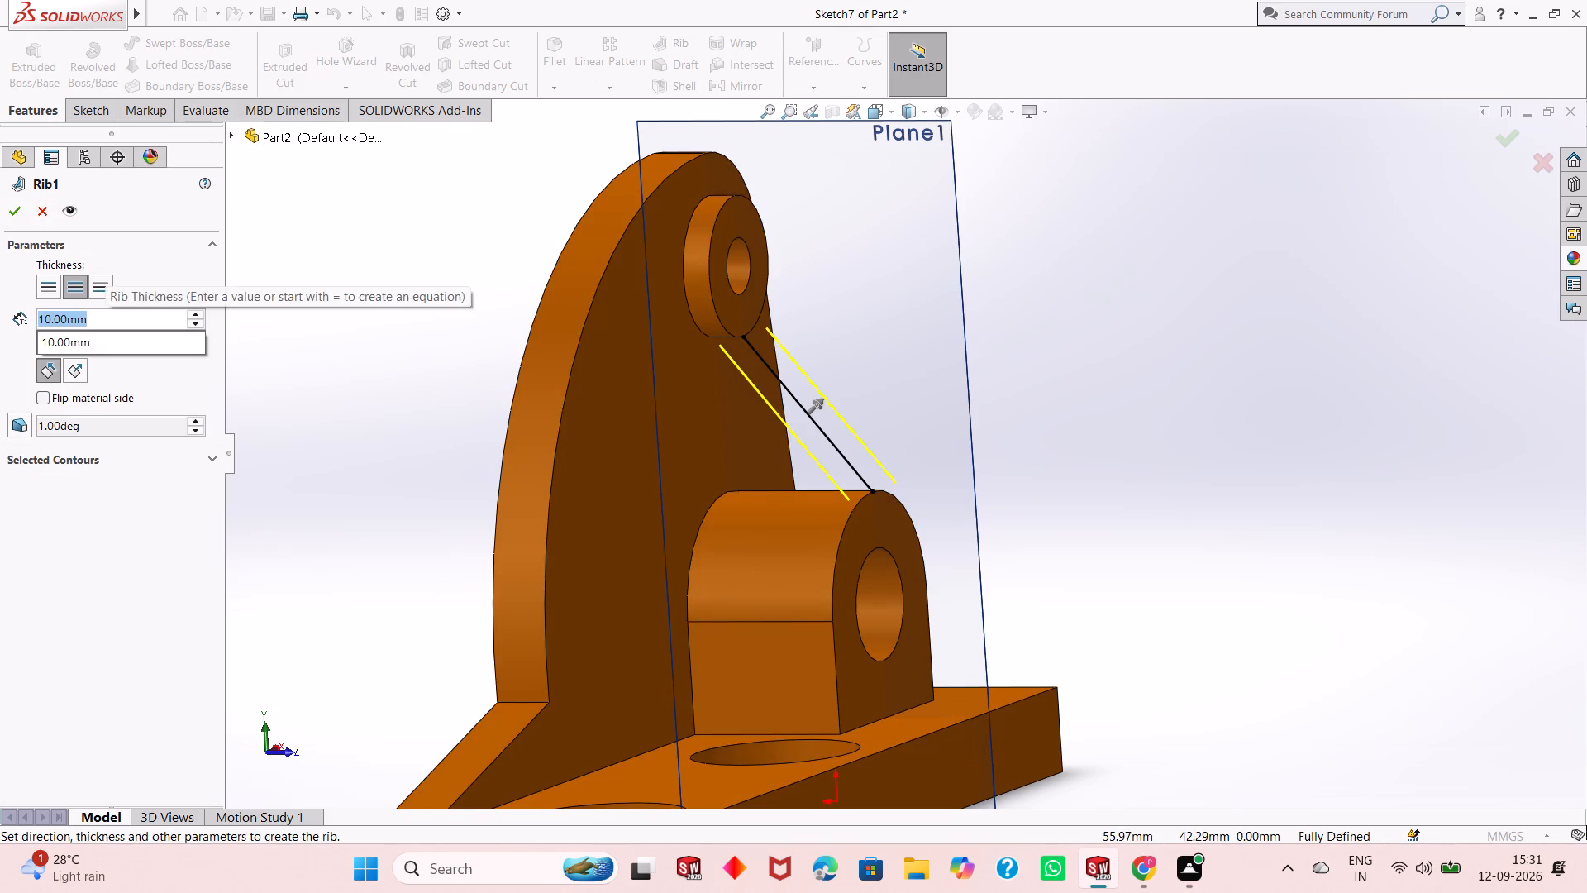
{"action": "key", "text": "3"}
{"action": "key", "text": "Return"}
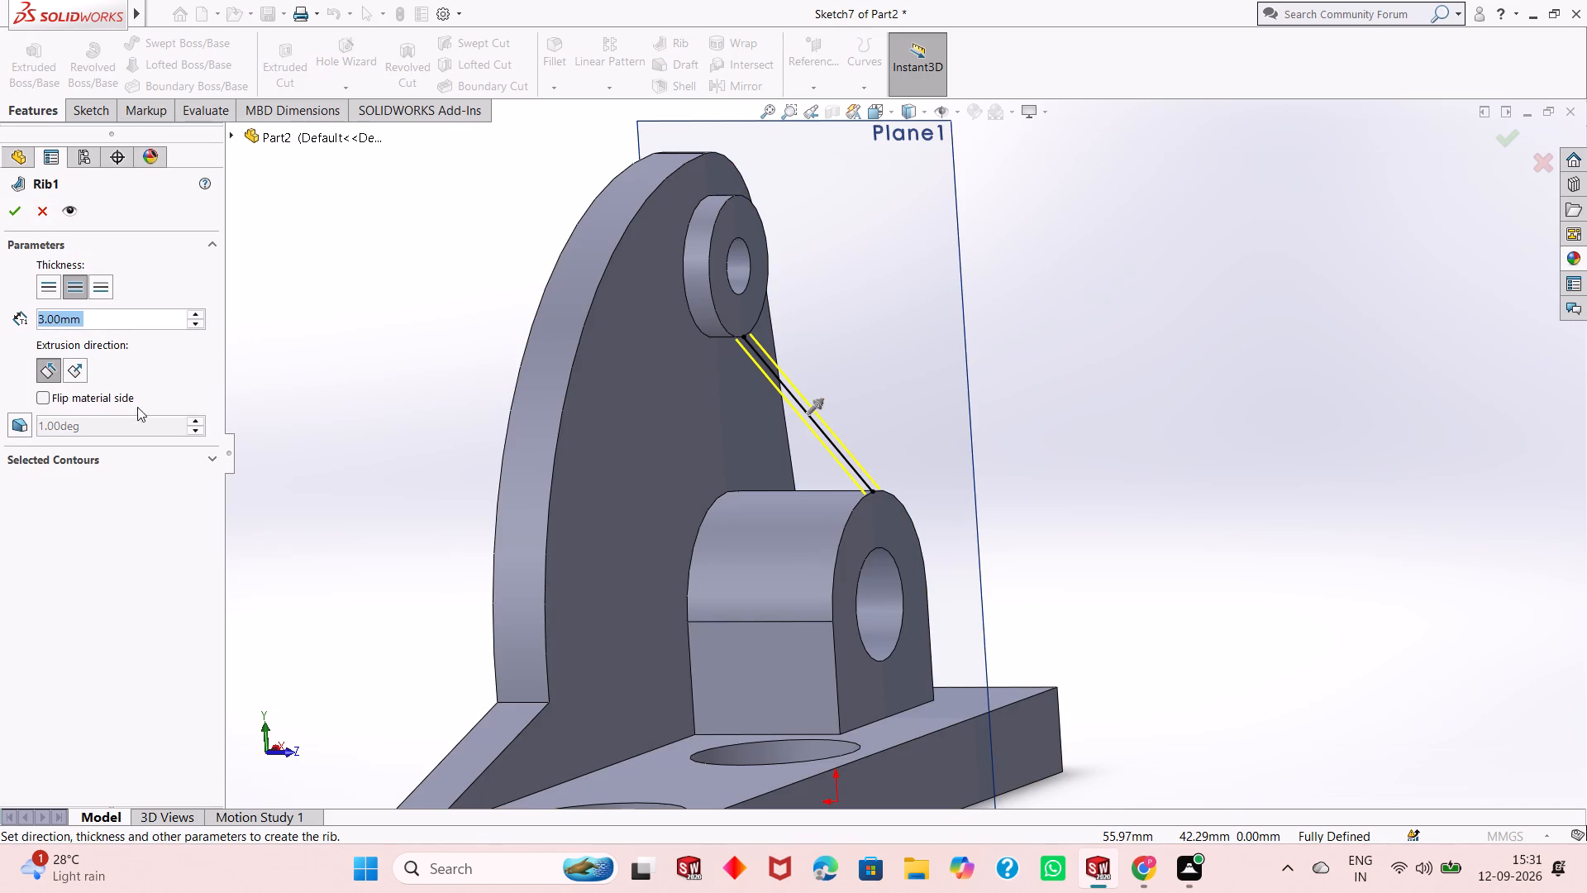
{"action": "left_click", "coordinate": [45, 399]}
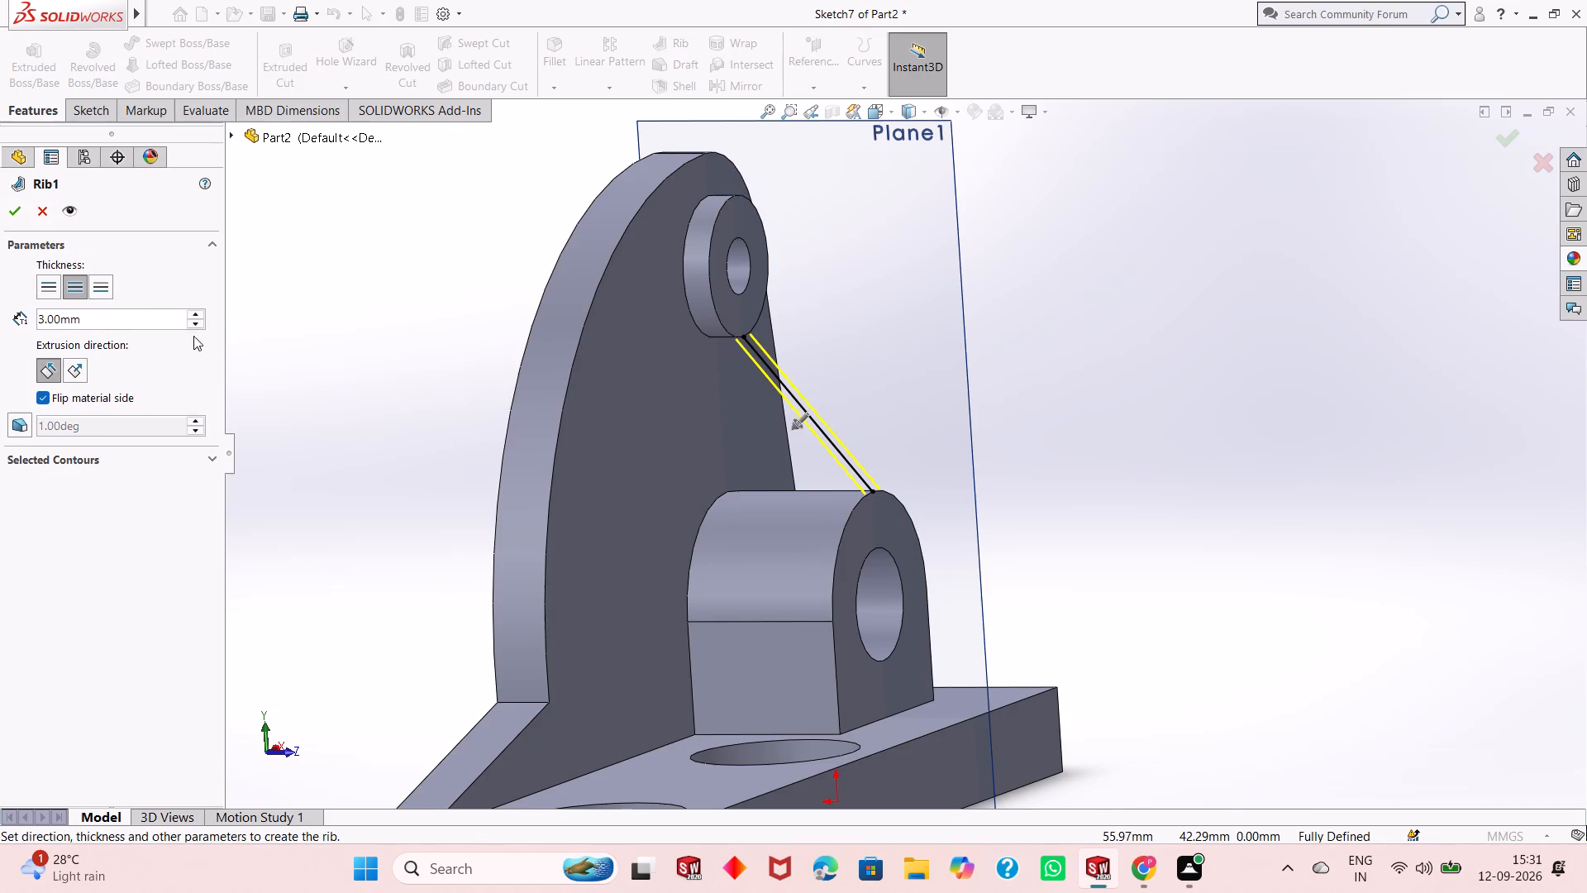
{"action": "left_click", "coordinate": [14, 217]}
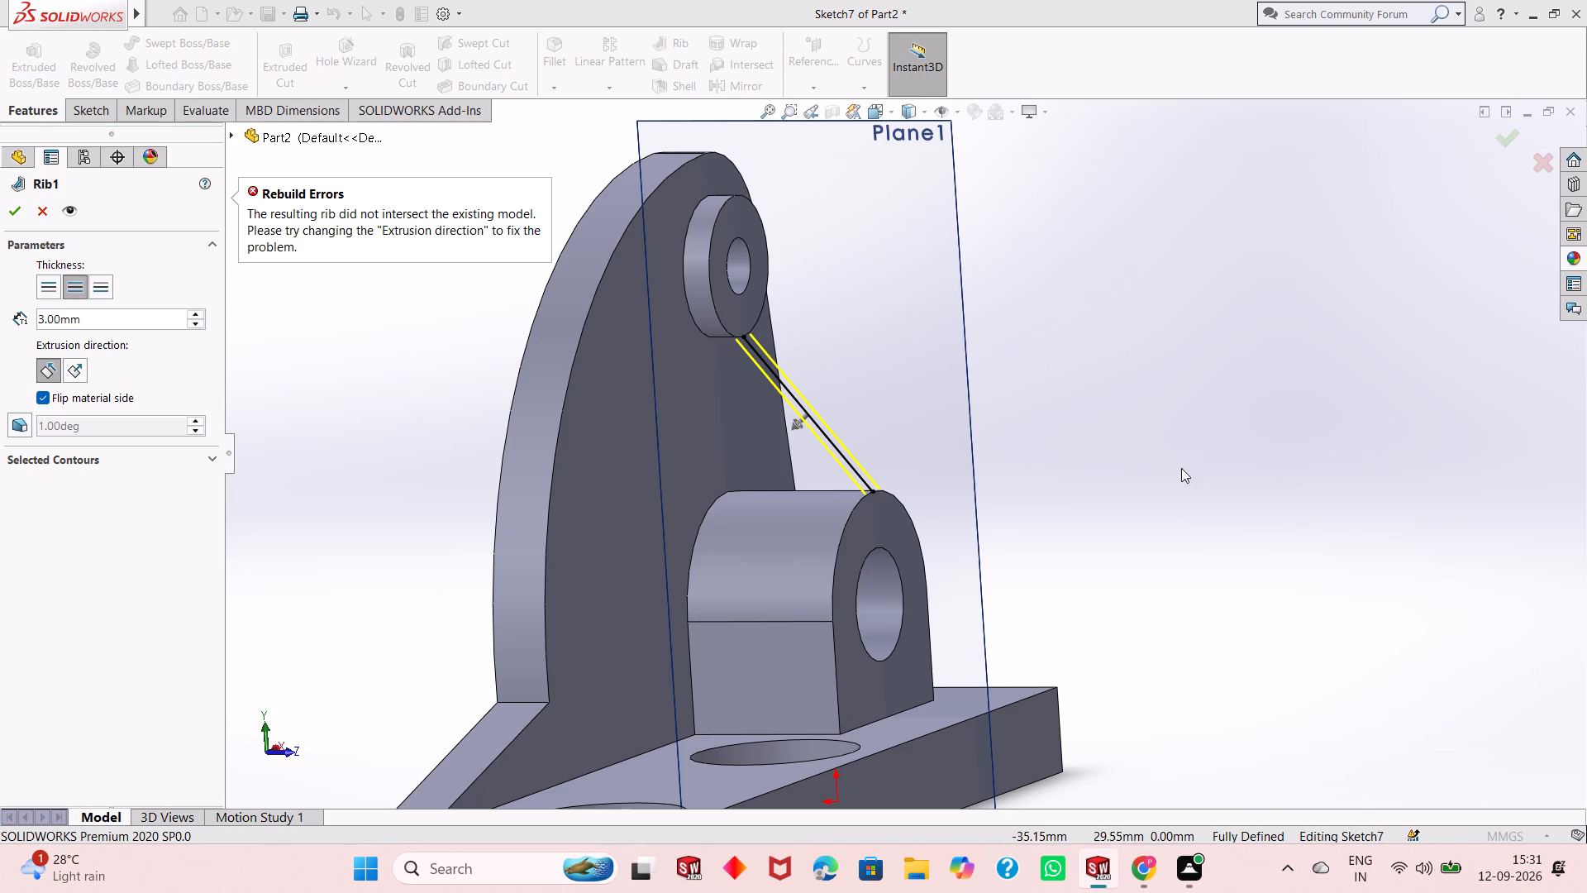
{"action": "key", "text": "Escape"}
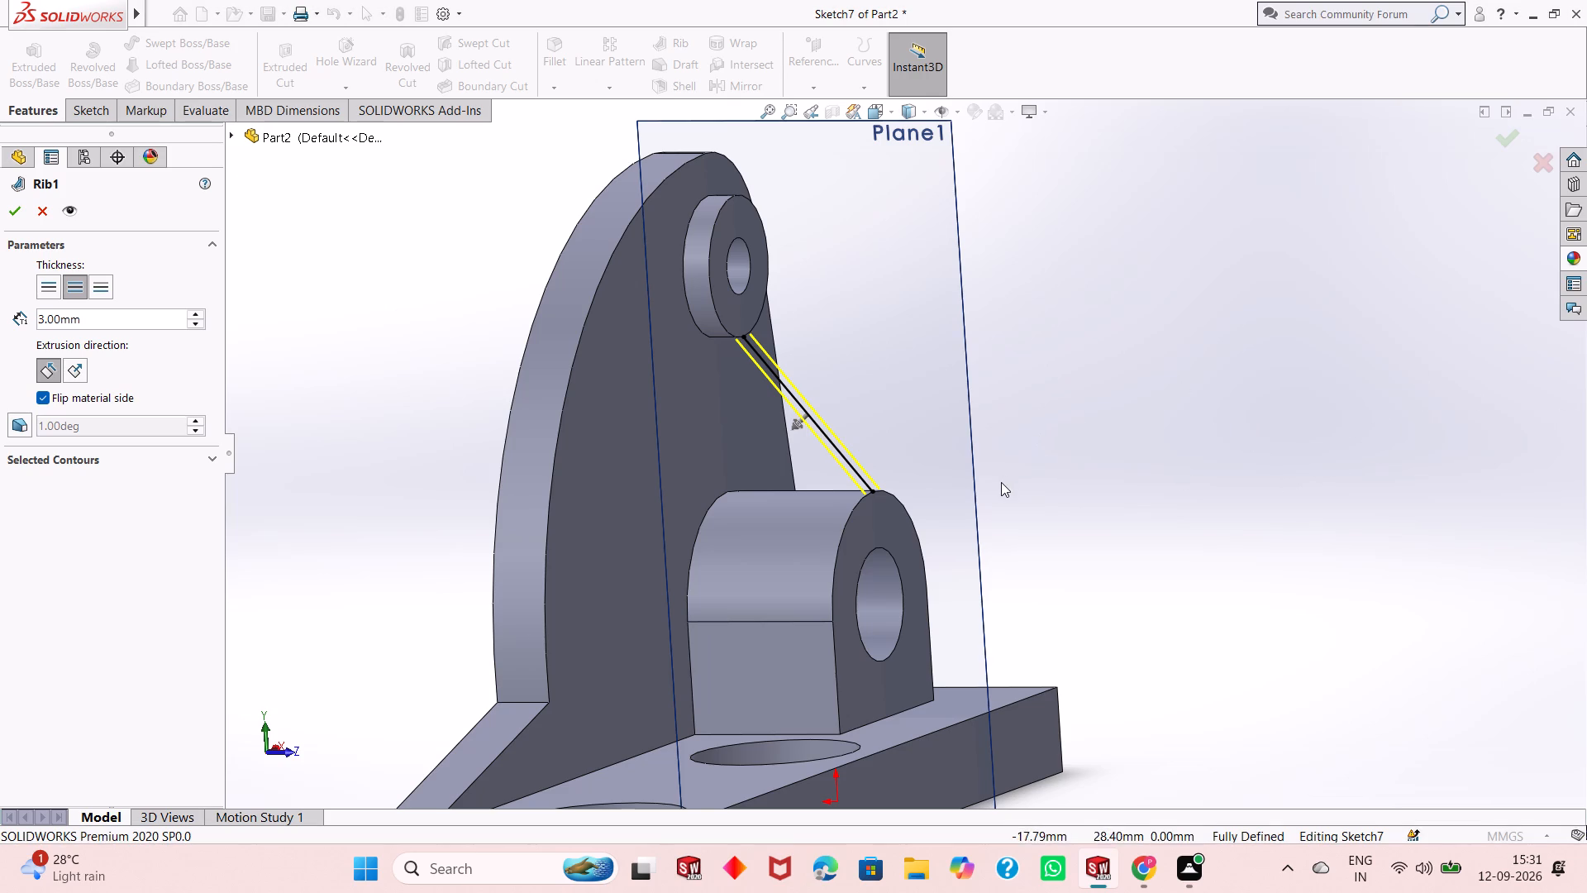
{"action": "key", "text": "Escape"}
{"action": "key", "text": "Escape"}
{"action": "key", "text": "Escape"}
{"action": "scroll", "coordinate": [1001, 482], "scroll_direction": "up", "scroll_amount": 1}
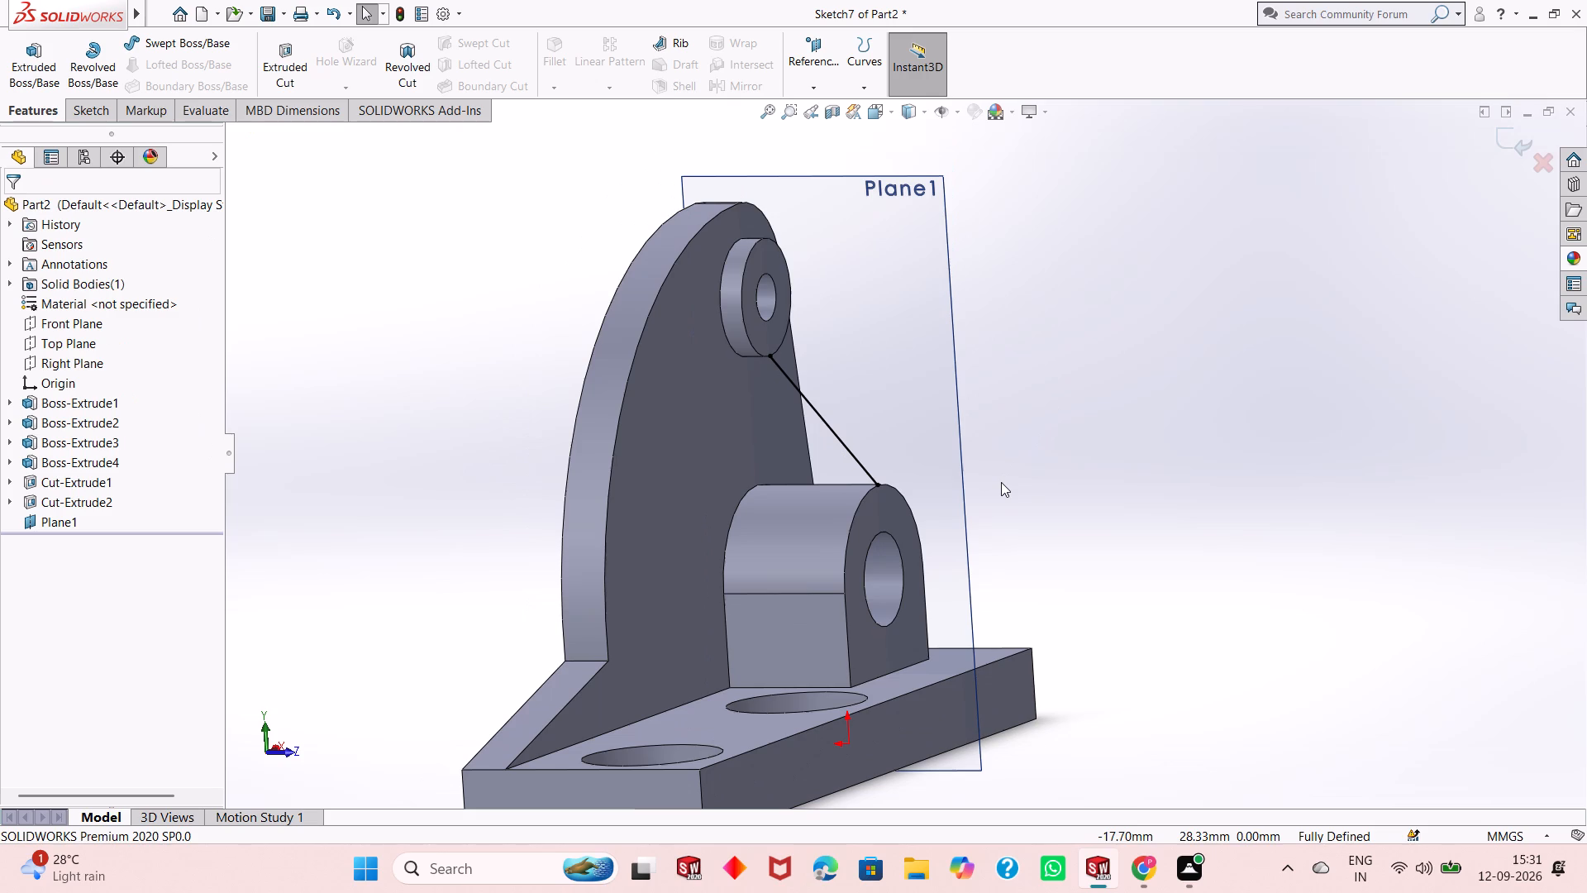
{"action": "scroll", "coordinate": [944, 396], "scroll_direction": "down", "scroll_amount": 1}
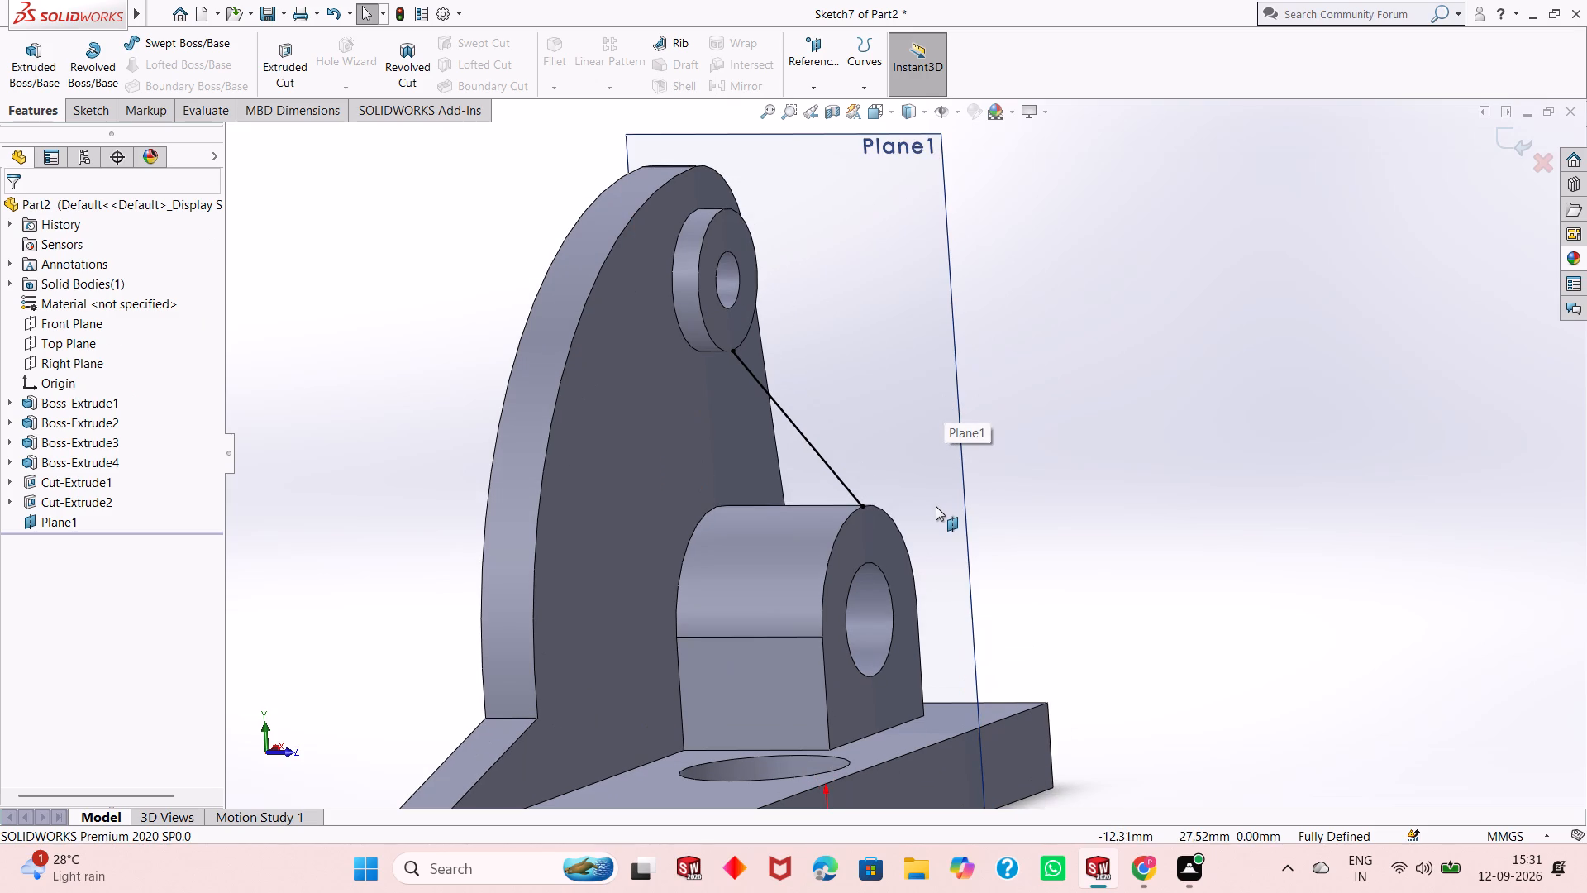
Examine the sloped line between the boss and the arched lug from several angles.
{"action": "scroll", "coordinate": [936, 506], "scroll_direction": "up", "scroll_amount": 1}
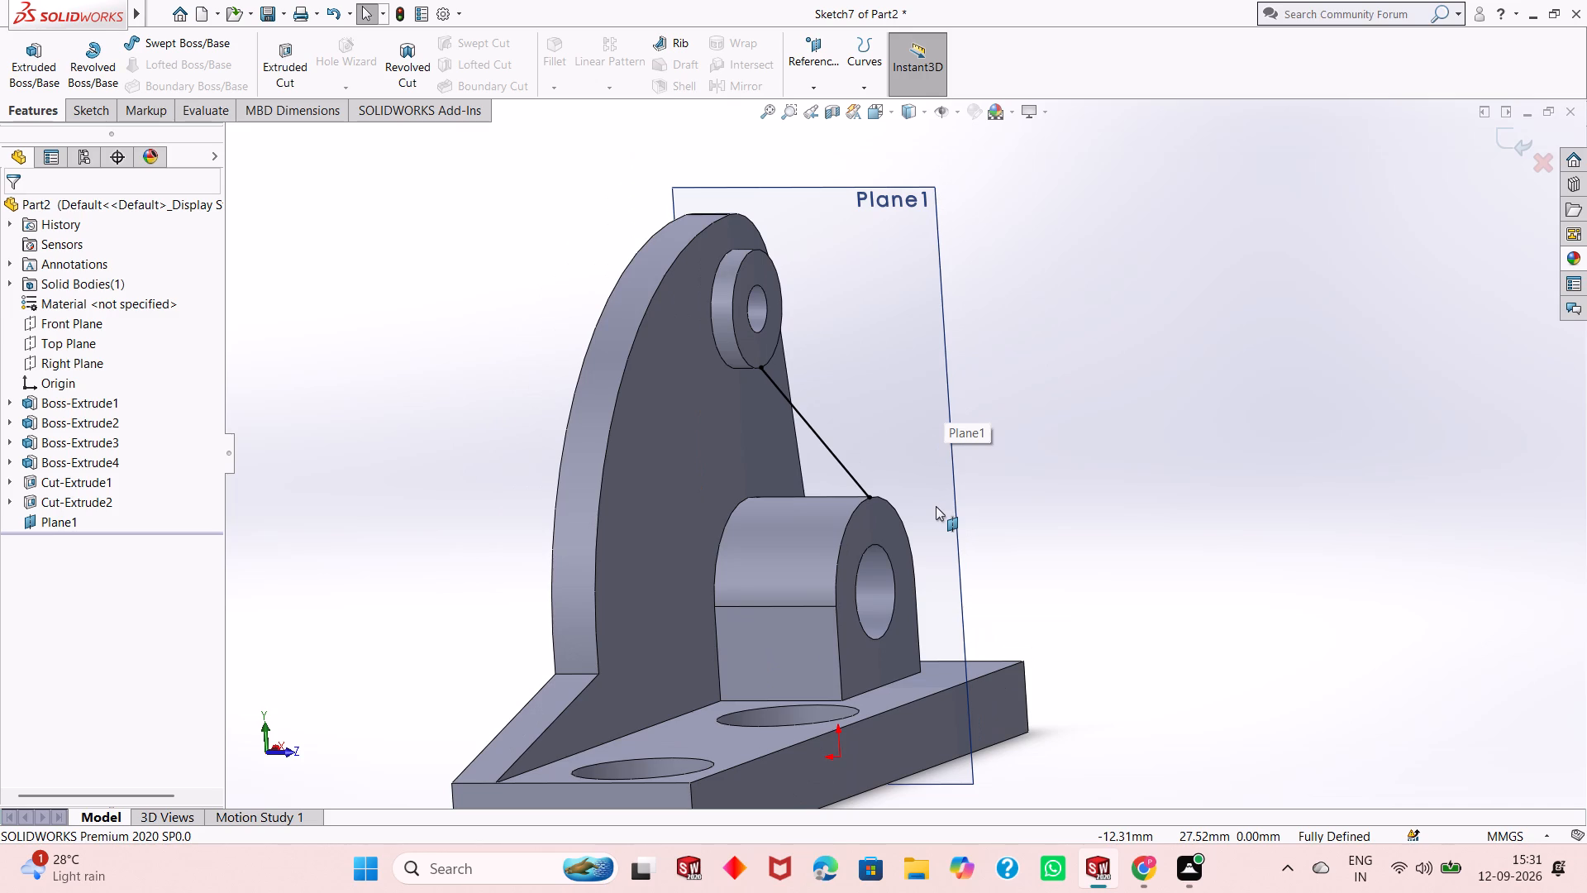
{"action": "scroll", "coordinate": [936, 506], "scroll_direction": "up", "scroll_amount": 1}
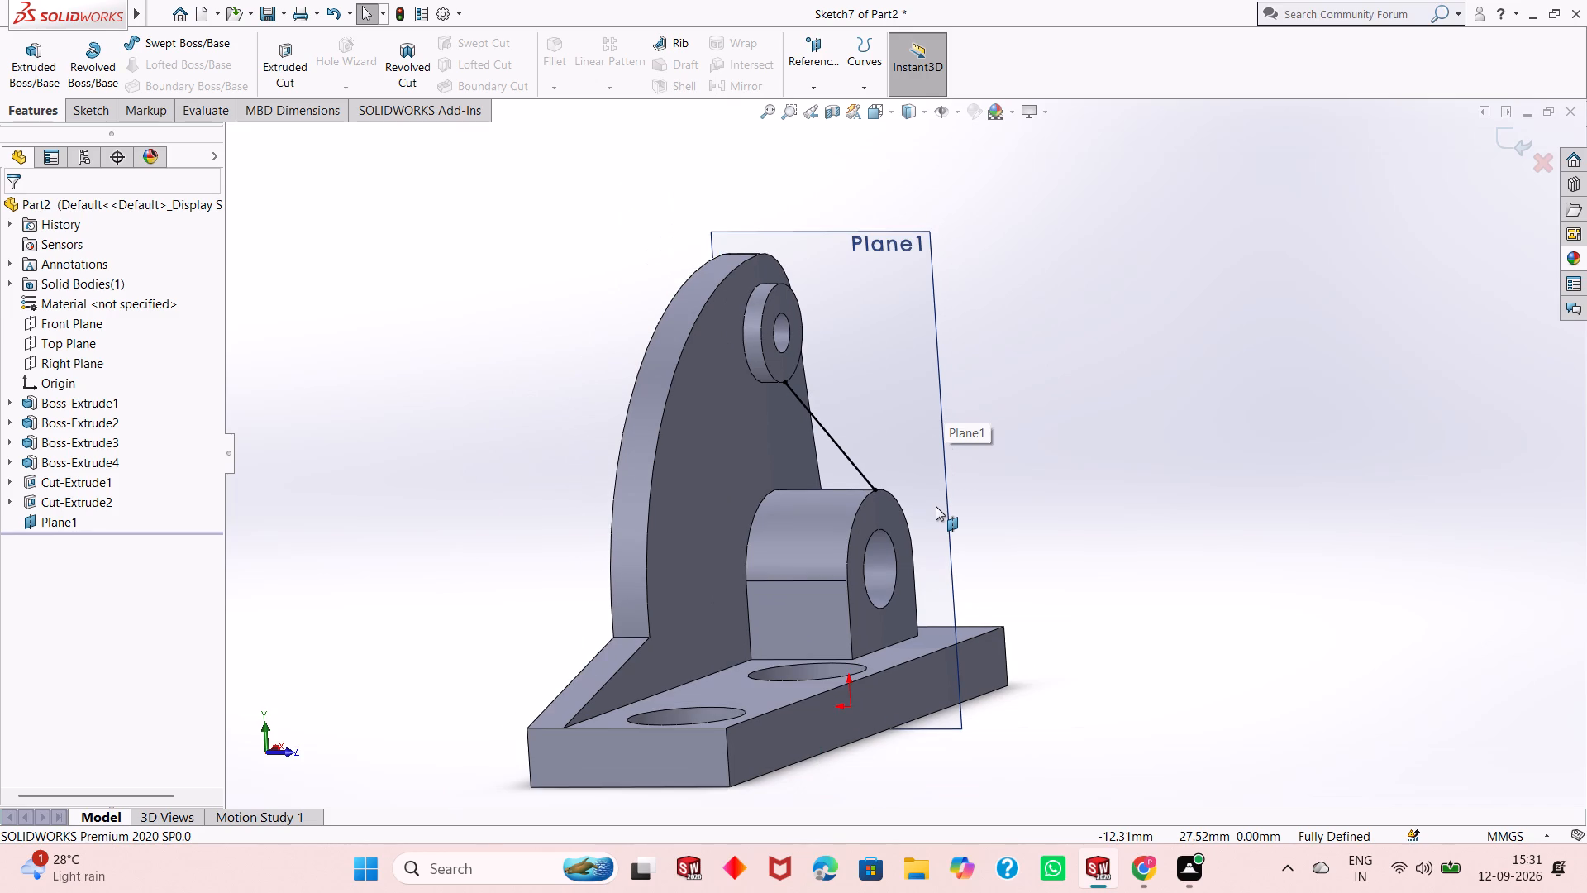
{"action": "scroll", "coordinate": [936, 506], "scroll_direction": "up", "scroll_amount": 2}
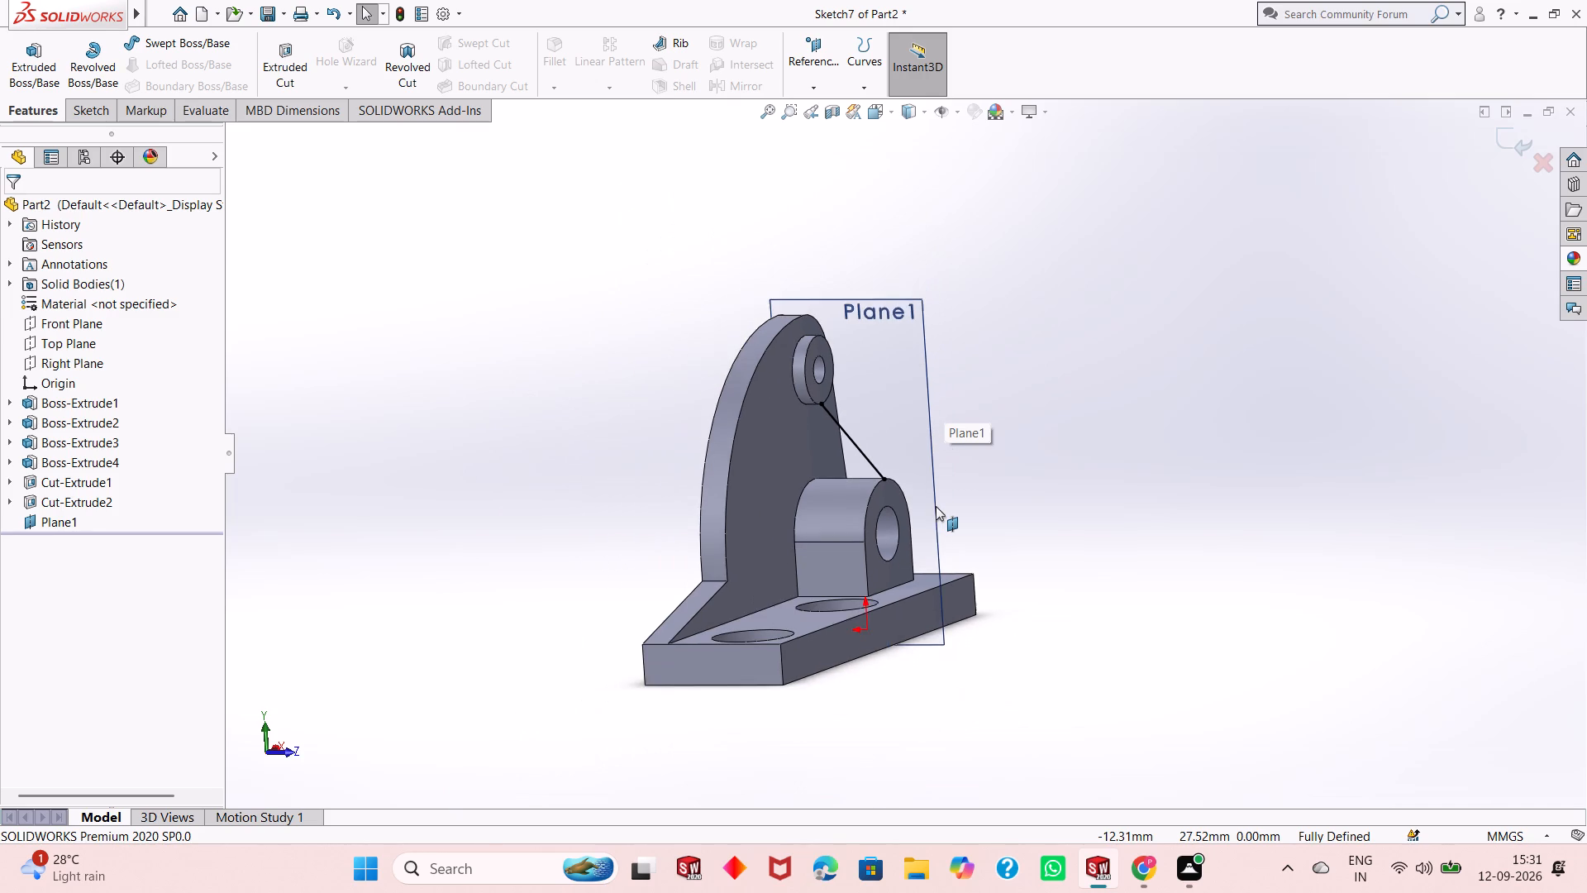
{"action": "scroll", "coordinate": [936, 506], "scroll_direction": "down", "scroll_amount": 2}
{"action": "scroll", "coordinate": [936, 506], "scroll_direction": "up", "scroll_amount": 1}
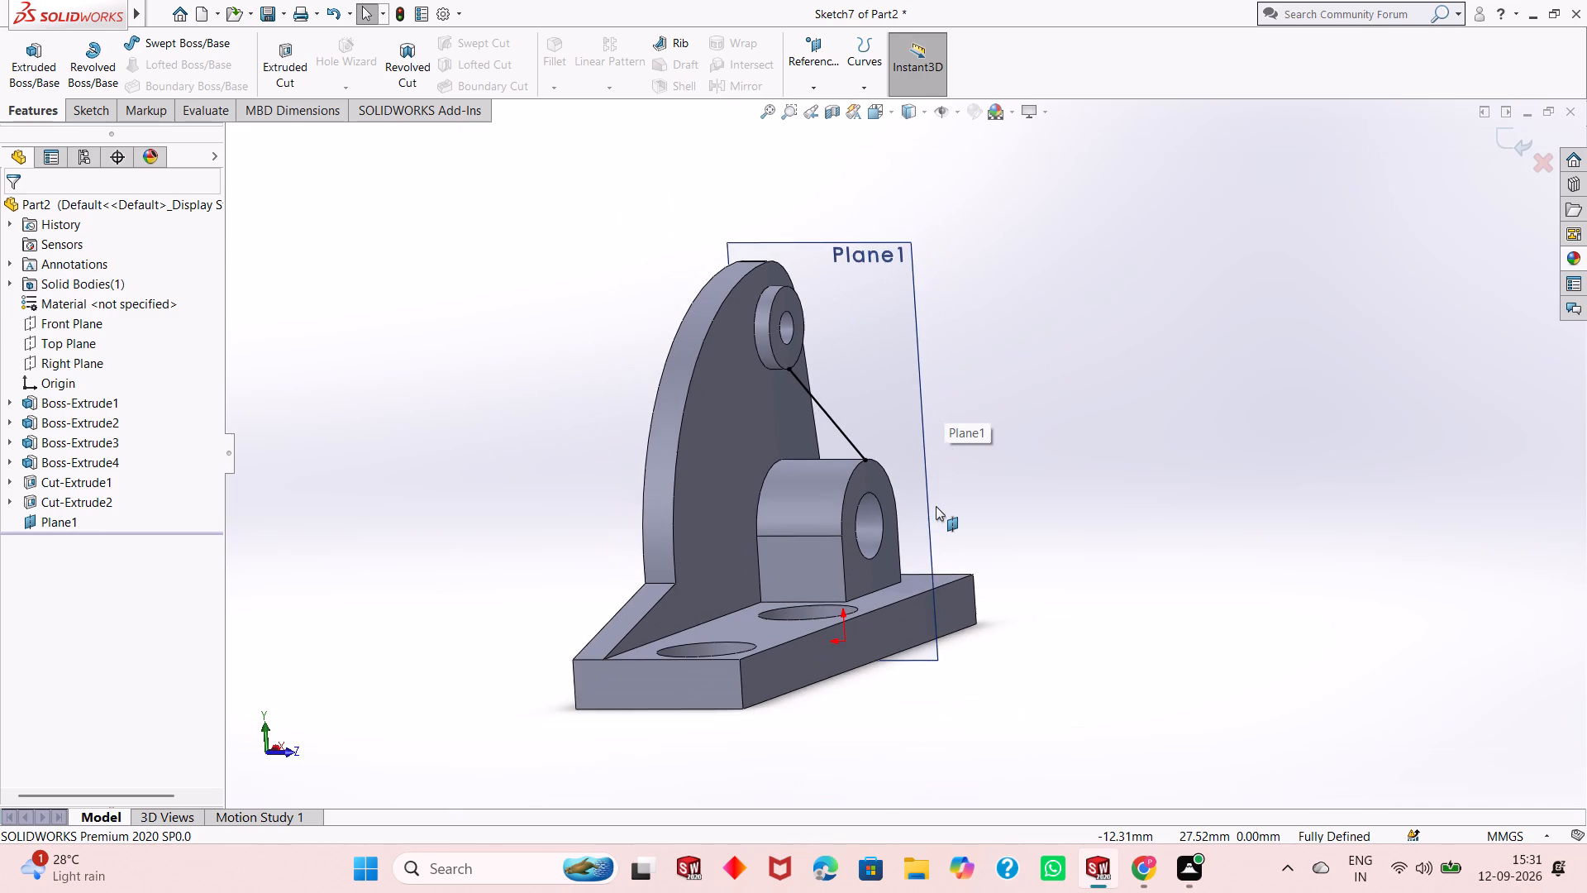
{"action": "scroll", "coordinate": [936, 506], "scroll_direction": "down", "scroll_amount": 2}
{"action": "middle_click_drag", "start_coordinate": [964, 562], "coordinate": [803, 580]}
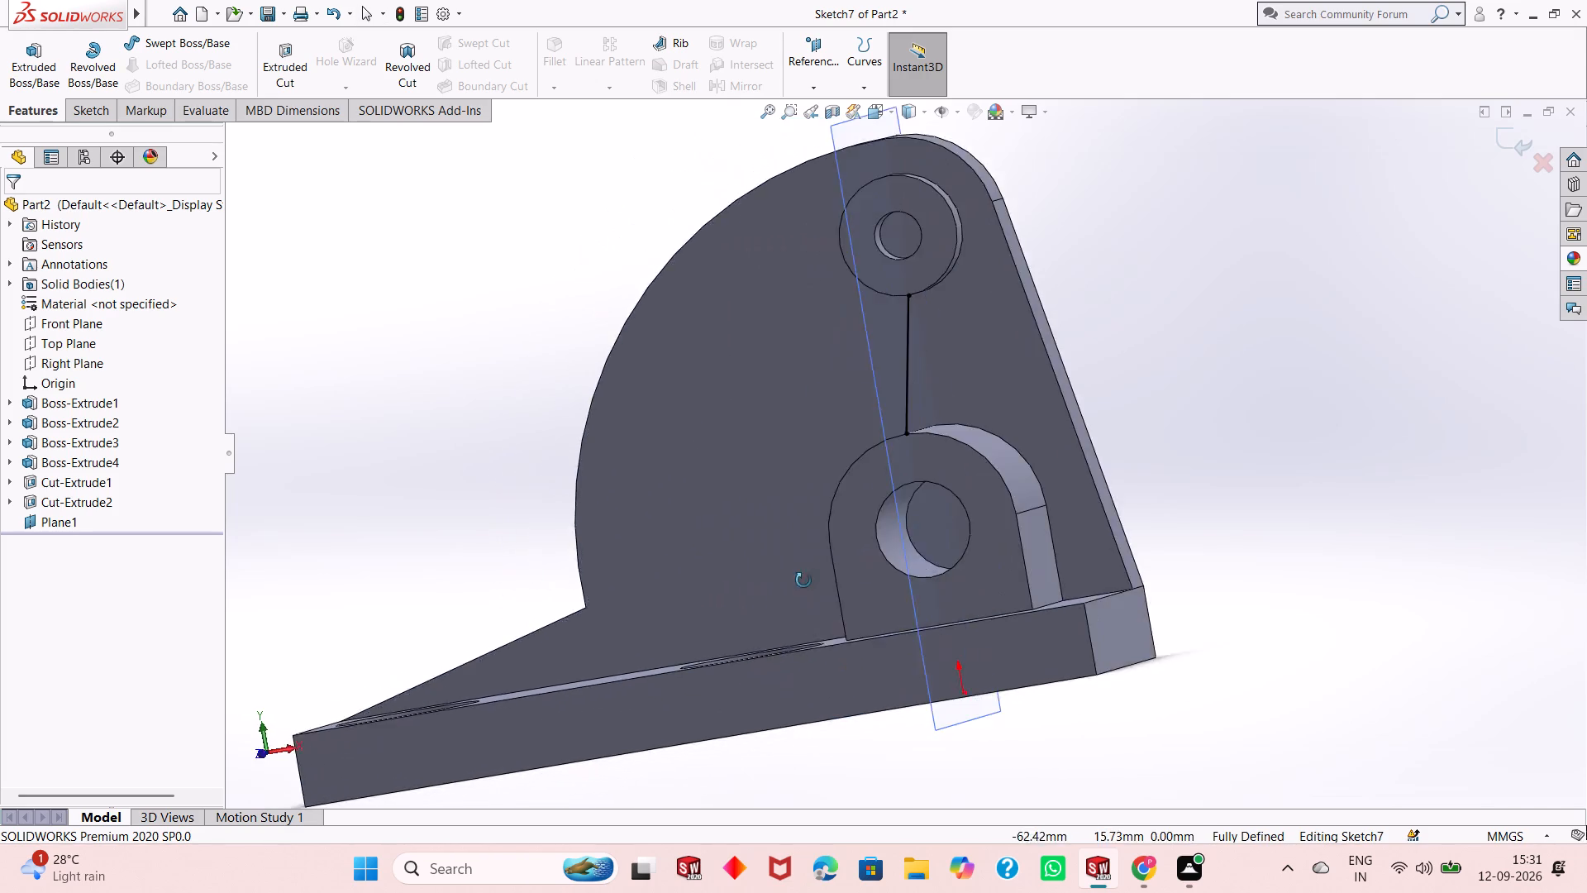
{"action": "middle_click_drag", "start_coordinate": [803, 580], "coordinate": [716, 637]}
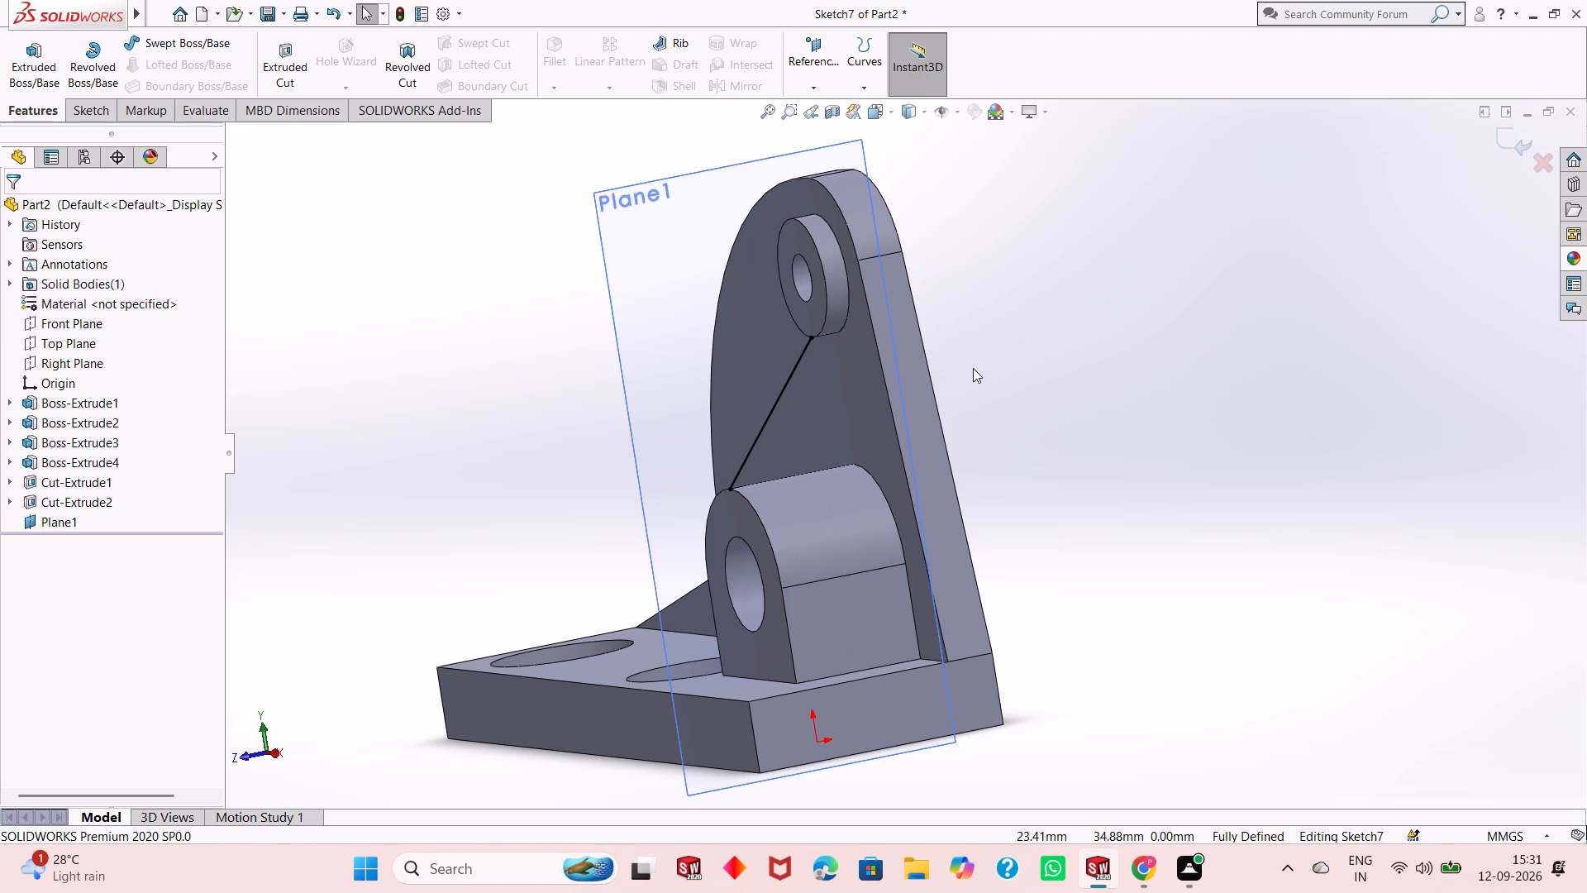
Close the rib profile with lines 2.5 mm along the boss's underside, 13.75 mm down the arm and 14 mm along the lug's top.
{"action": "key", "text": "ctrl+8"}
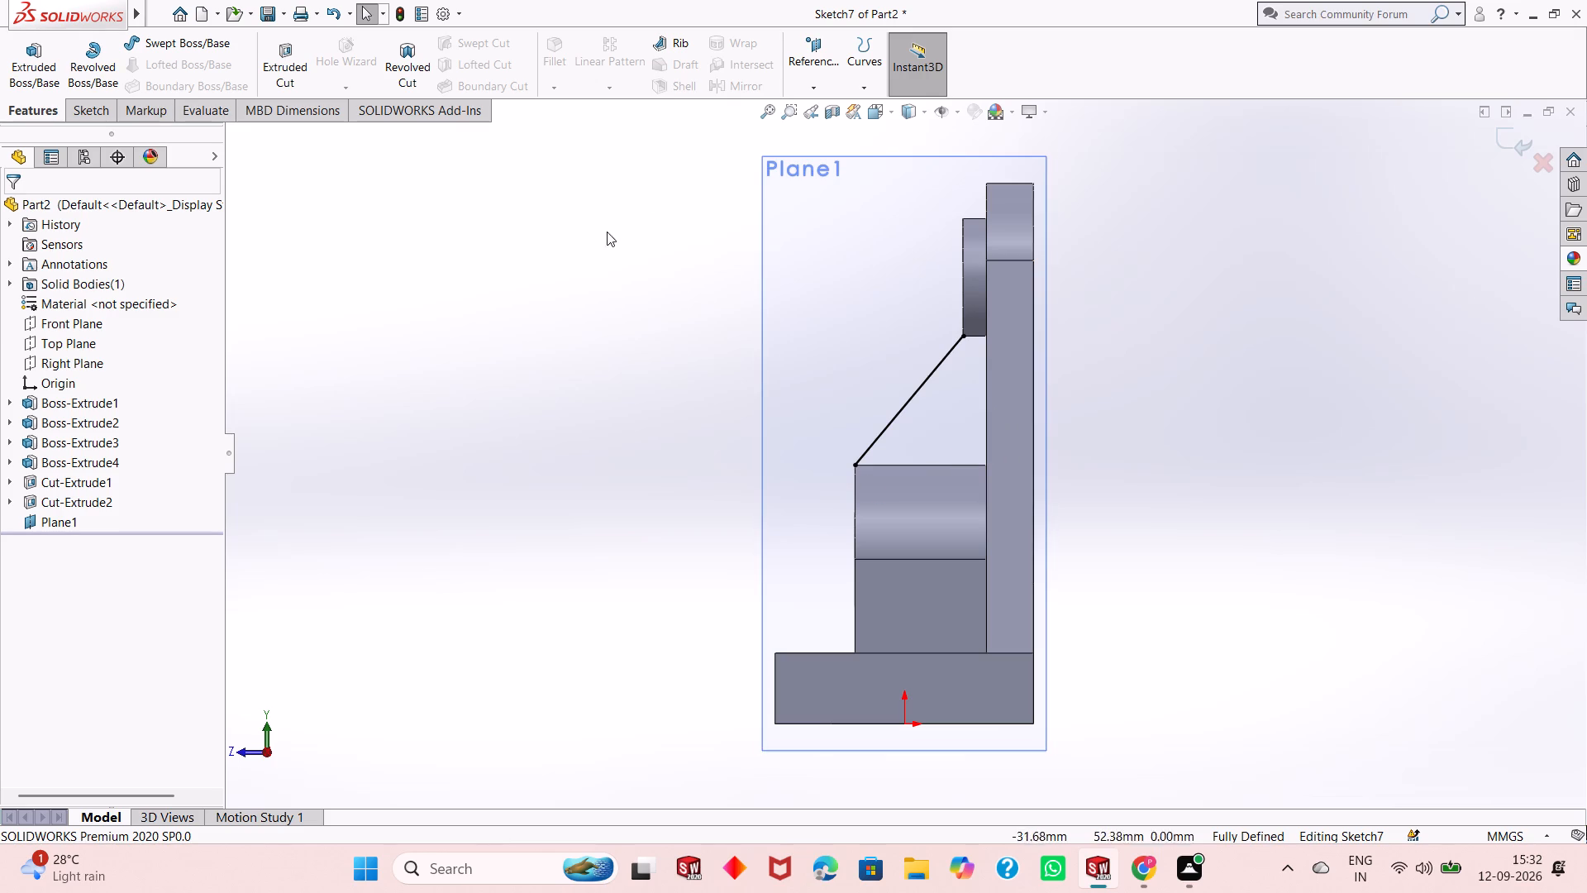
{"action": "left_click", "coordinate": [92, 100]}
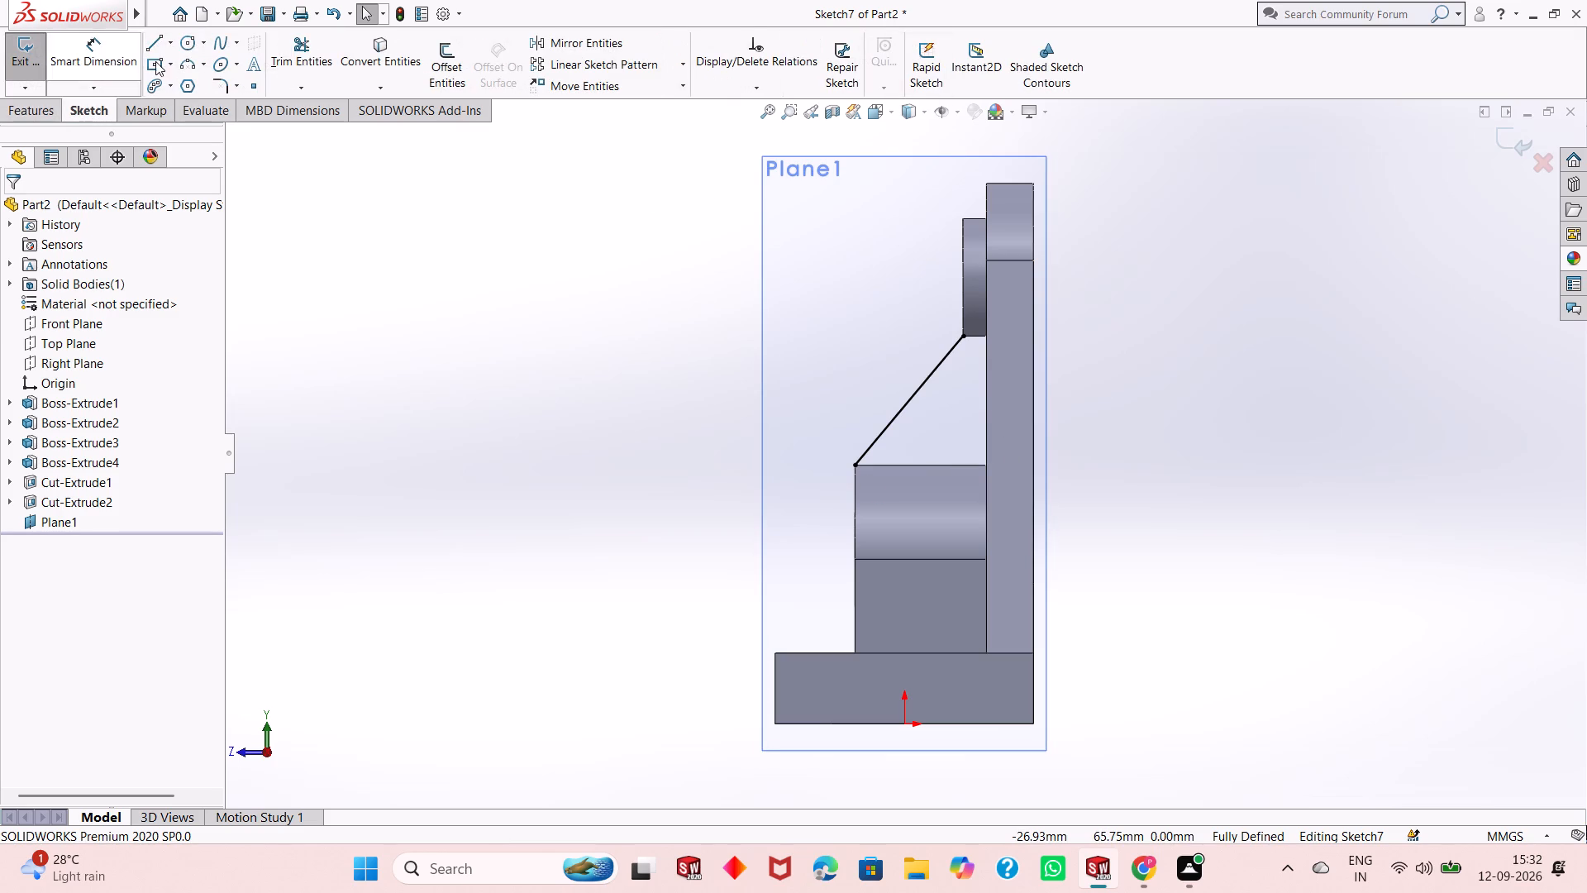
{"action": "left_click", "coordinate": [150, 50]}
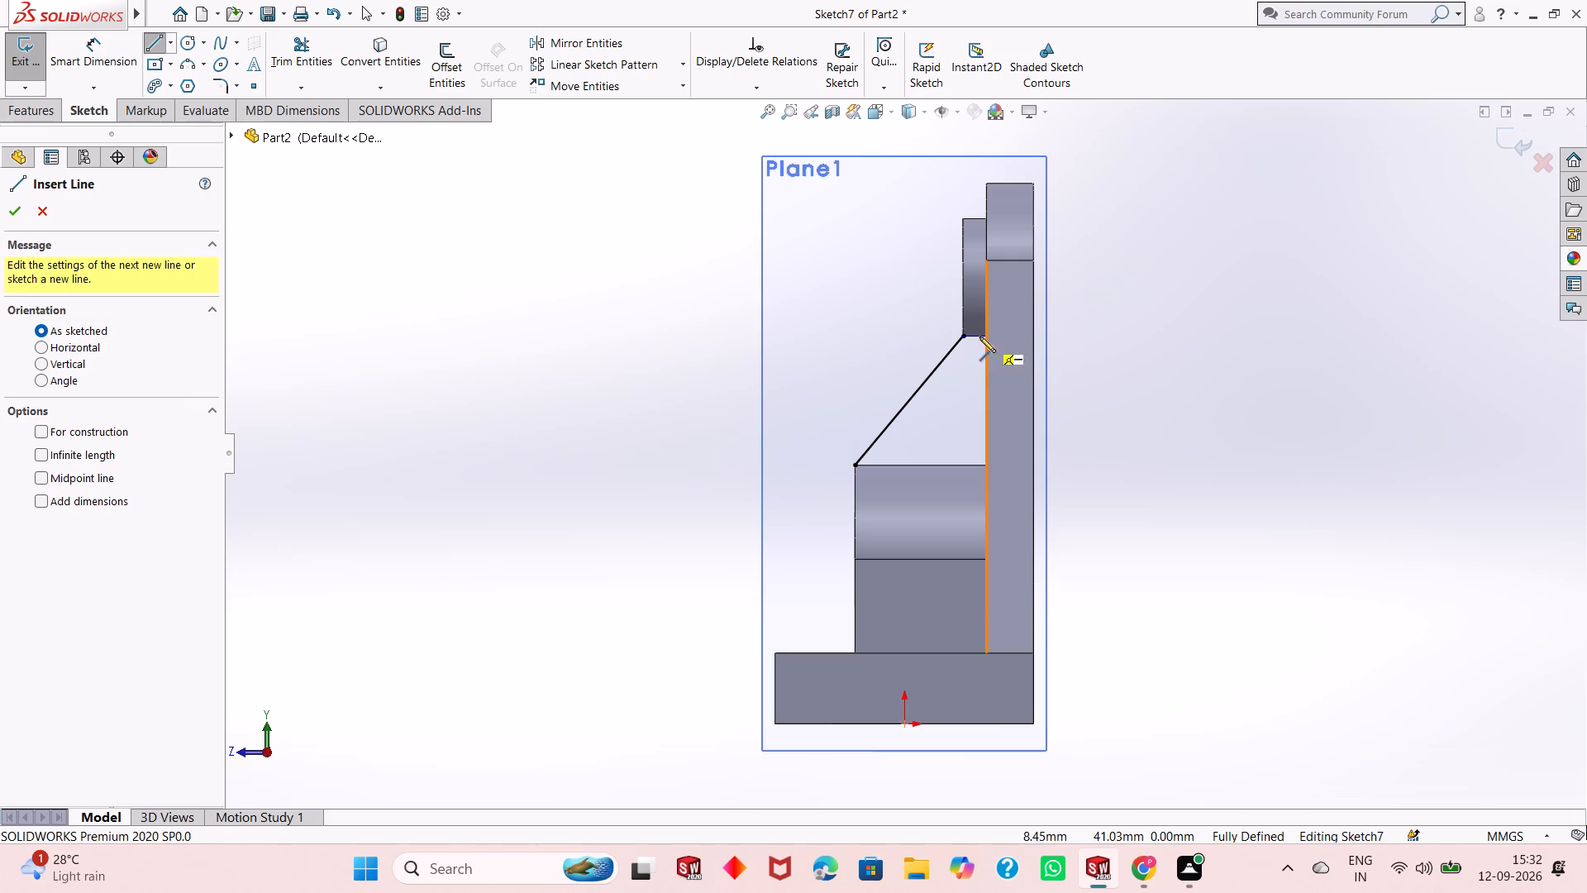
{"action": "left_click", "coordinate": [963, 335]}
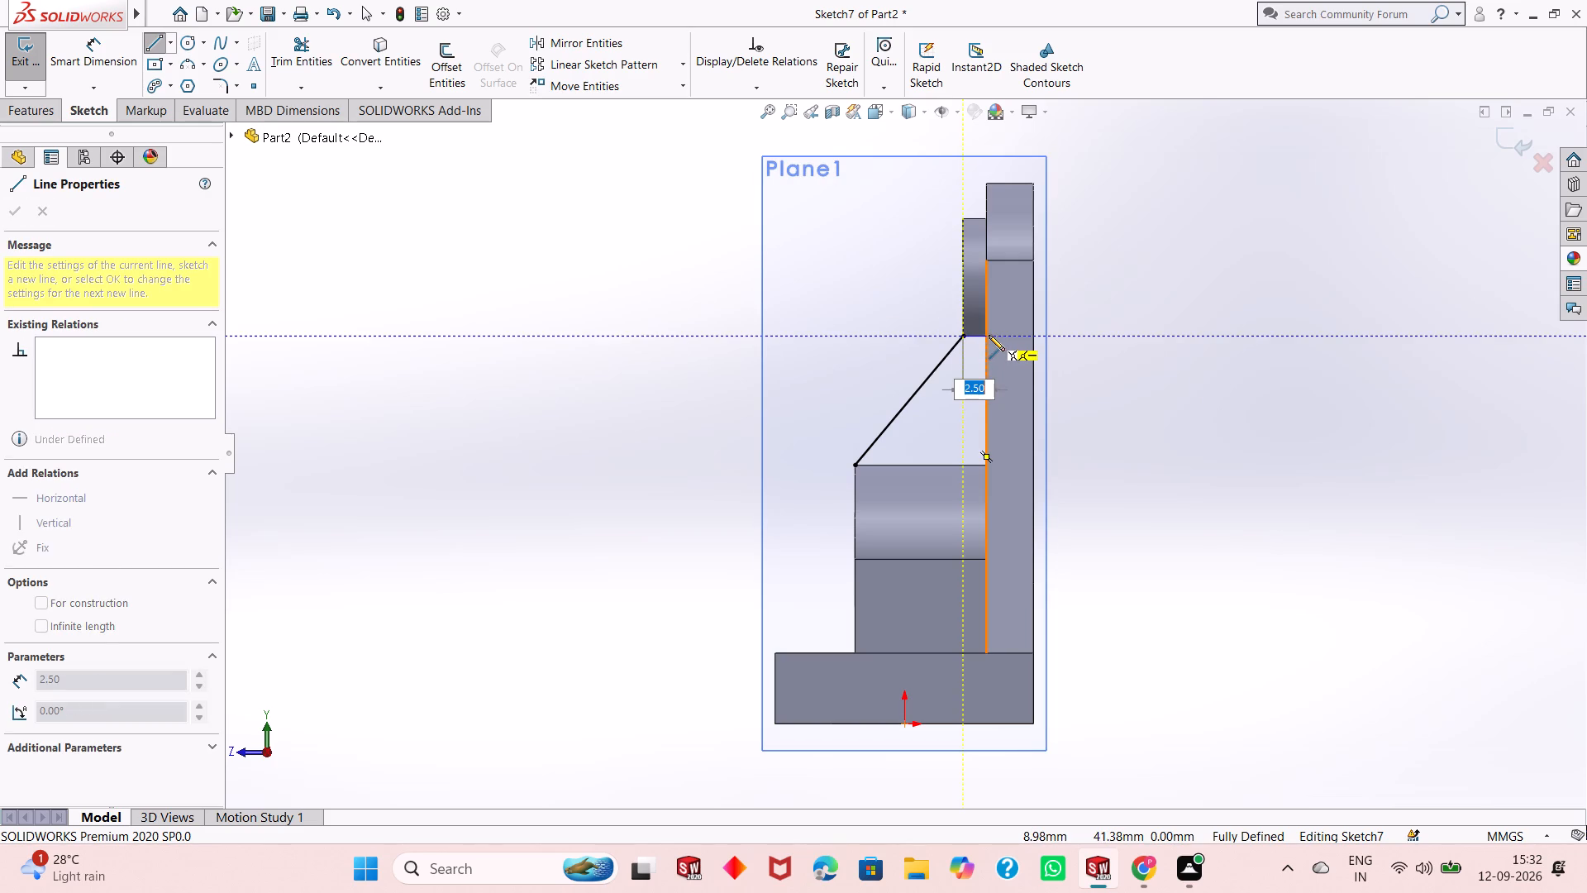
{"action": "scroll", "coordinate": [989, 335], "scroll_direction": "down", "scroll_amount": 5}
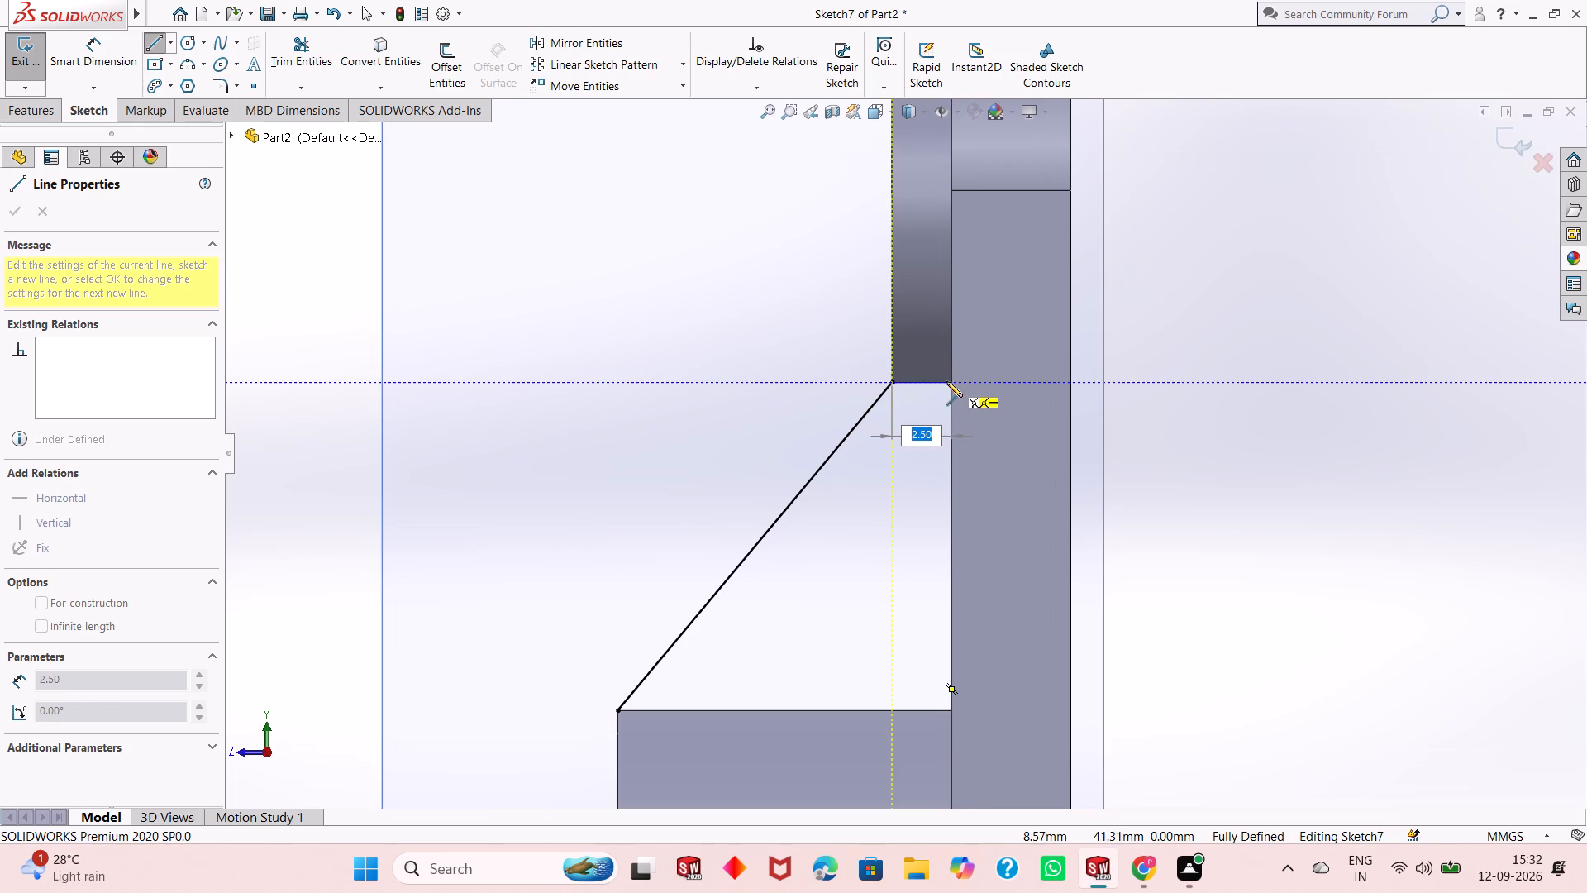
{"action": "scroll", "coordinate": [953, 380], "scroll_direction": "down", "scroll_amount": 4}
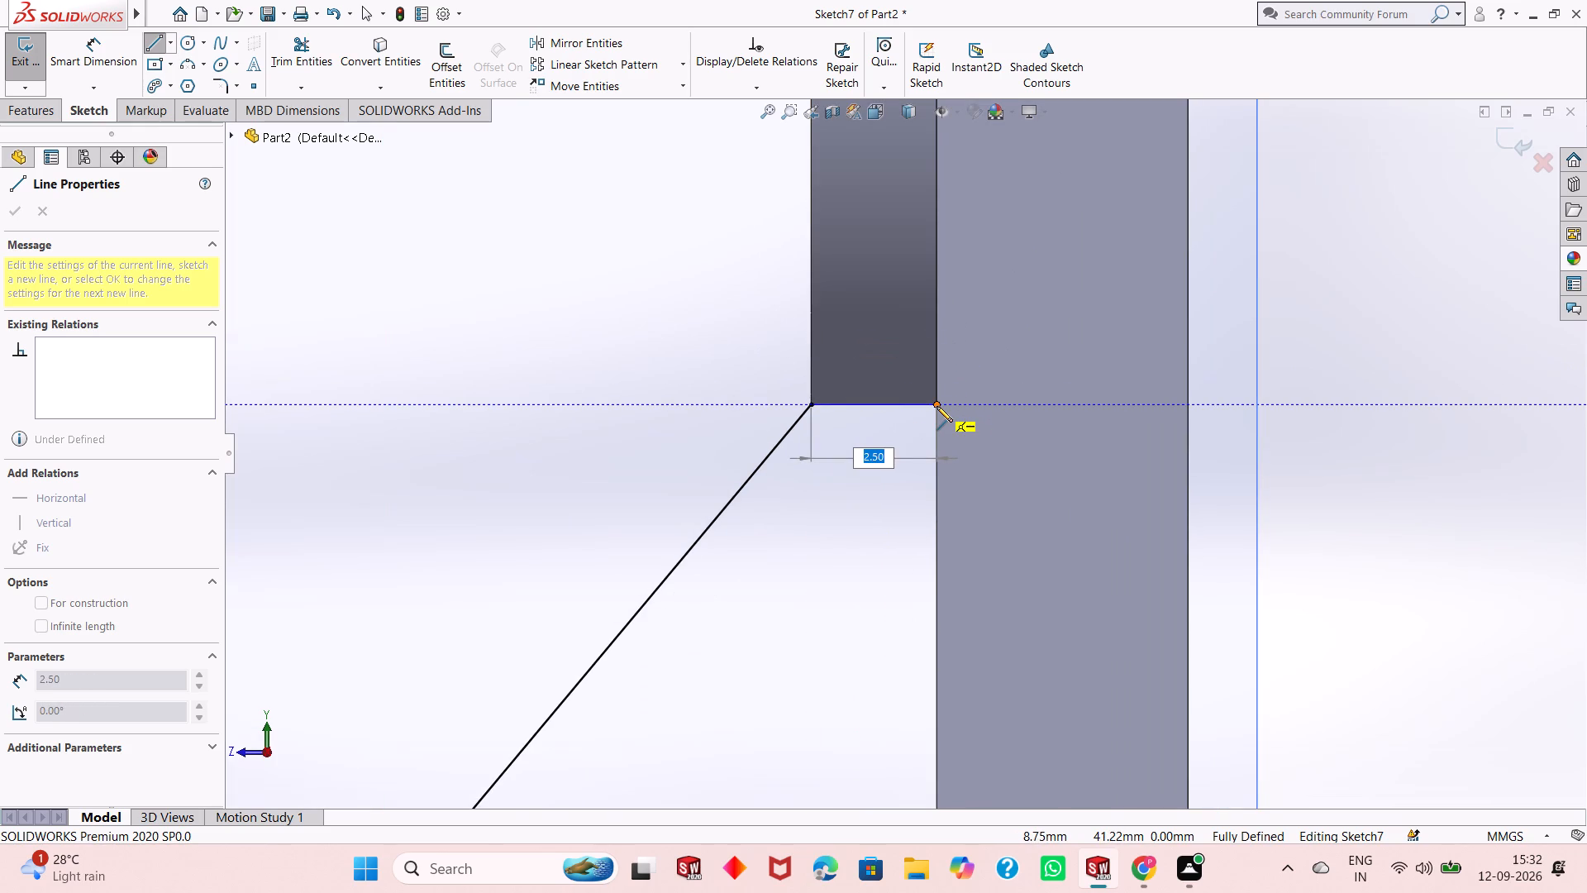
{"action": "left_click", "coordinate": [936, 406]}
{"action": "scroll", "coordinate": [923, 461], "scroll_direction": "up", "scroll_amount": 6}
{"action": "scroll", "coordinate": [903, 715], "scroll_direction": "down", "scroll_amount": 3}
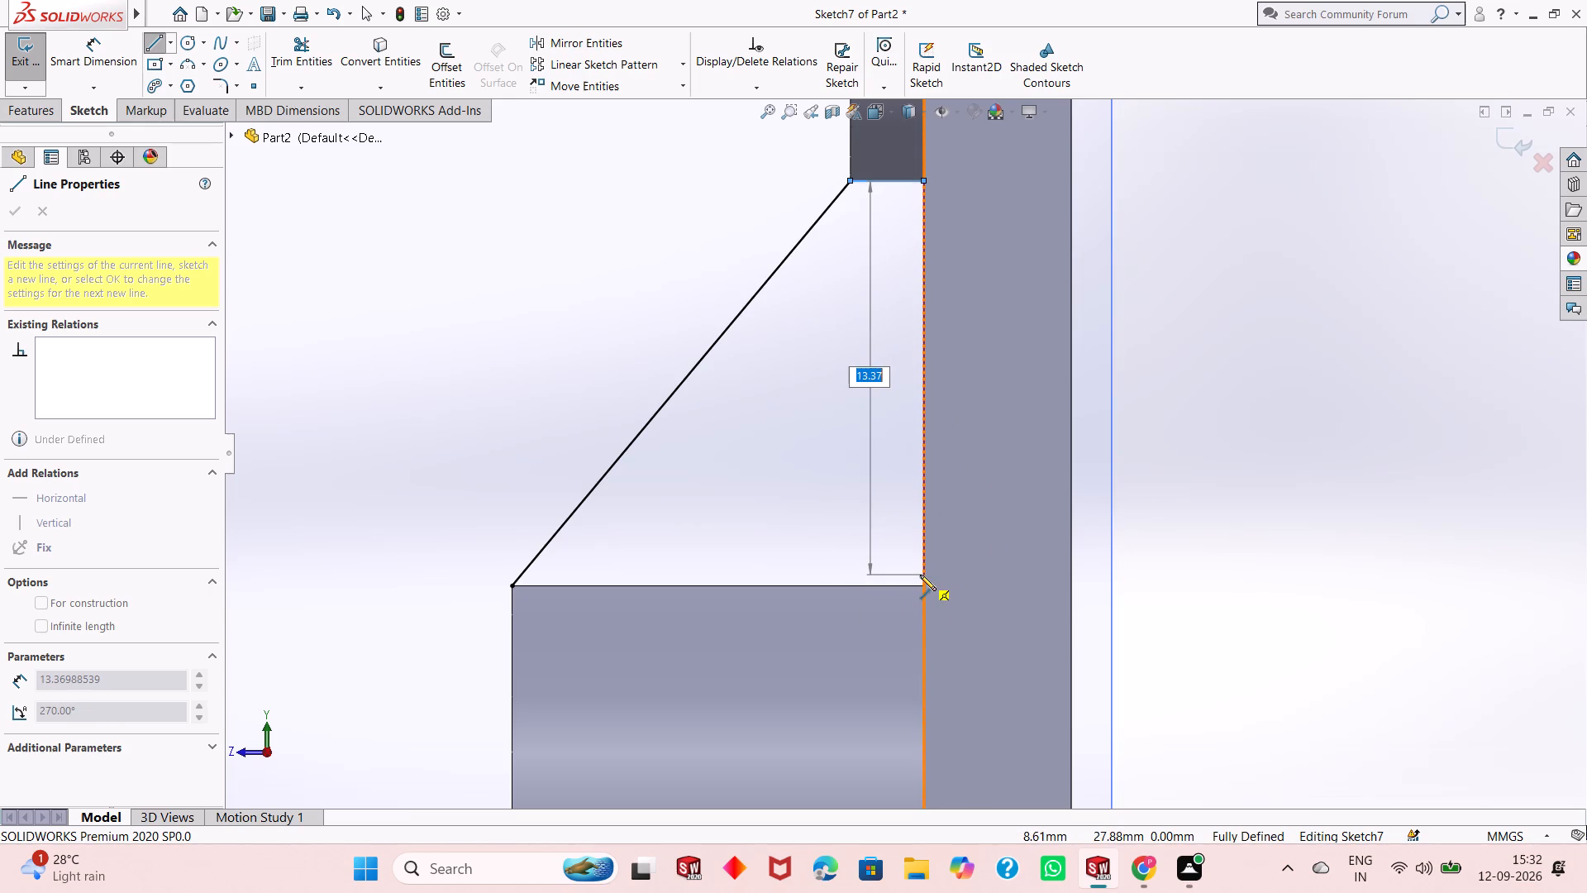
{"action": "scroll", "coordinate": [920, 575], "scroll_direction": "down", "scroll_amount": 1}
{"action": "scroll", "coordinate": [920, 575], "scroll_direction": "up", "scroll_amount": 1}
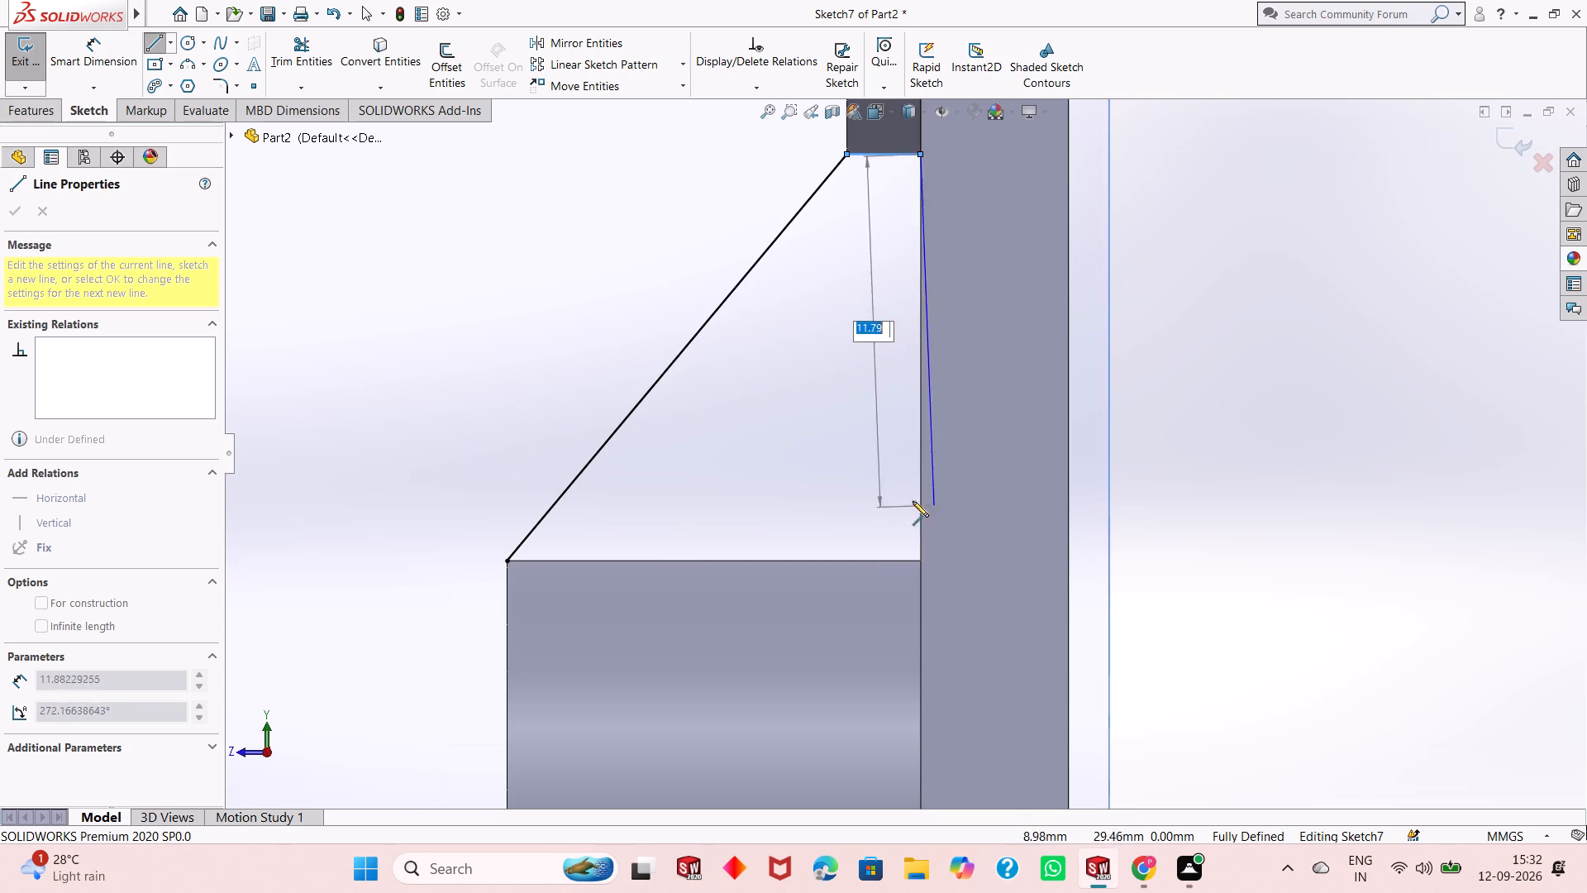
{"action": "left_click", "coordinate": [918, 561]}
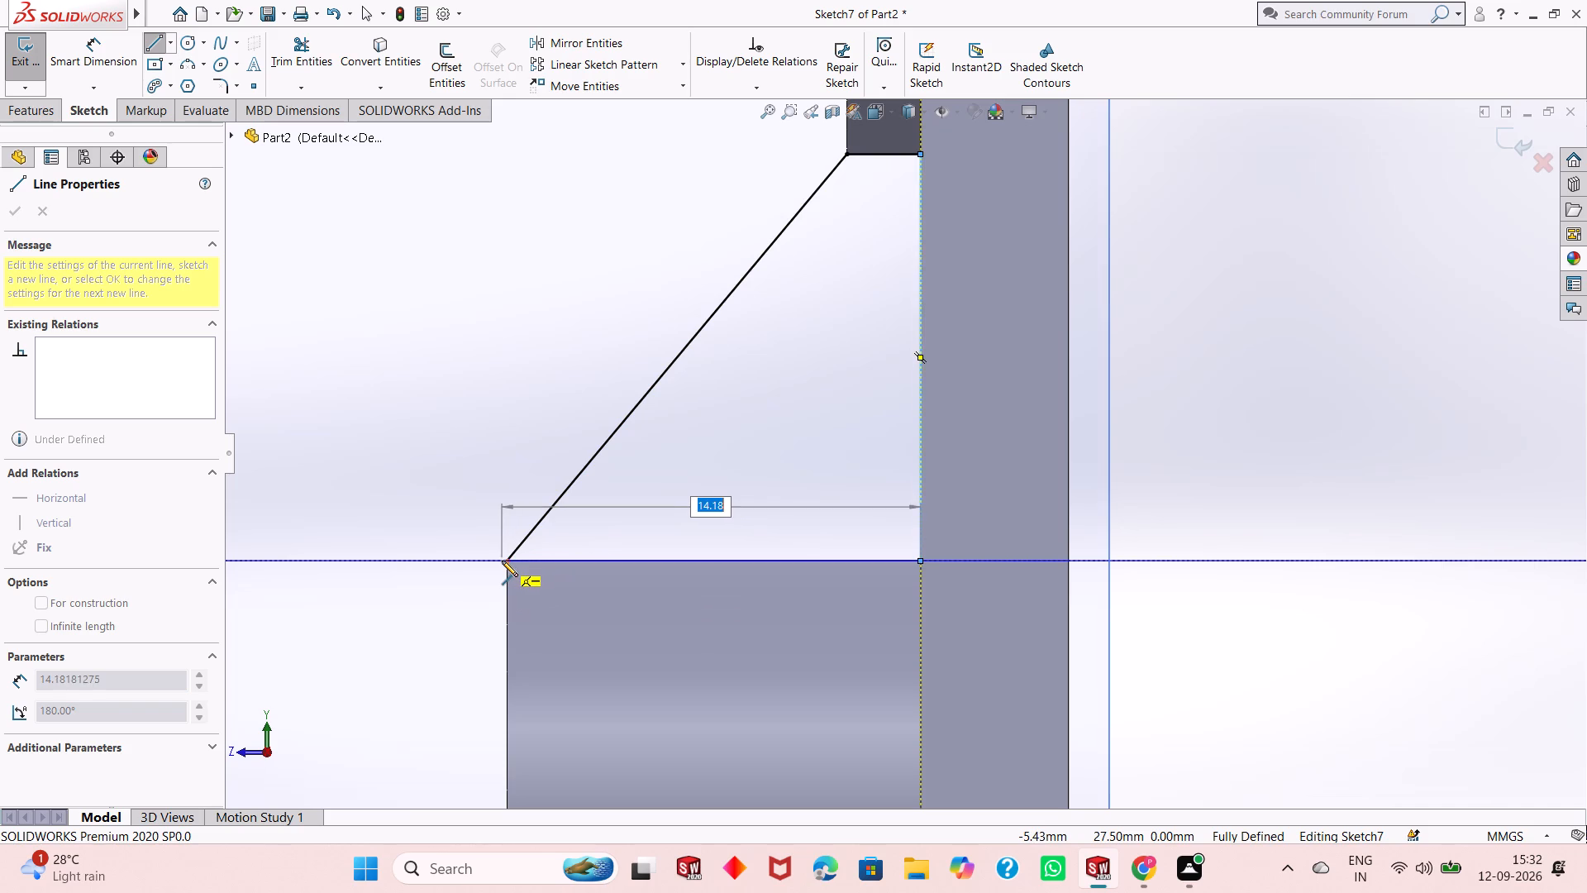
{"action": "left_click", "coordinate": [508, 561]}
{"action": "right_click", "coordinate": [469, 480]}
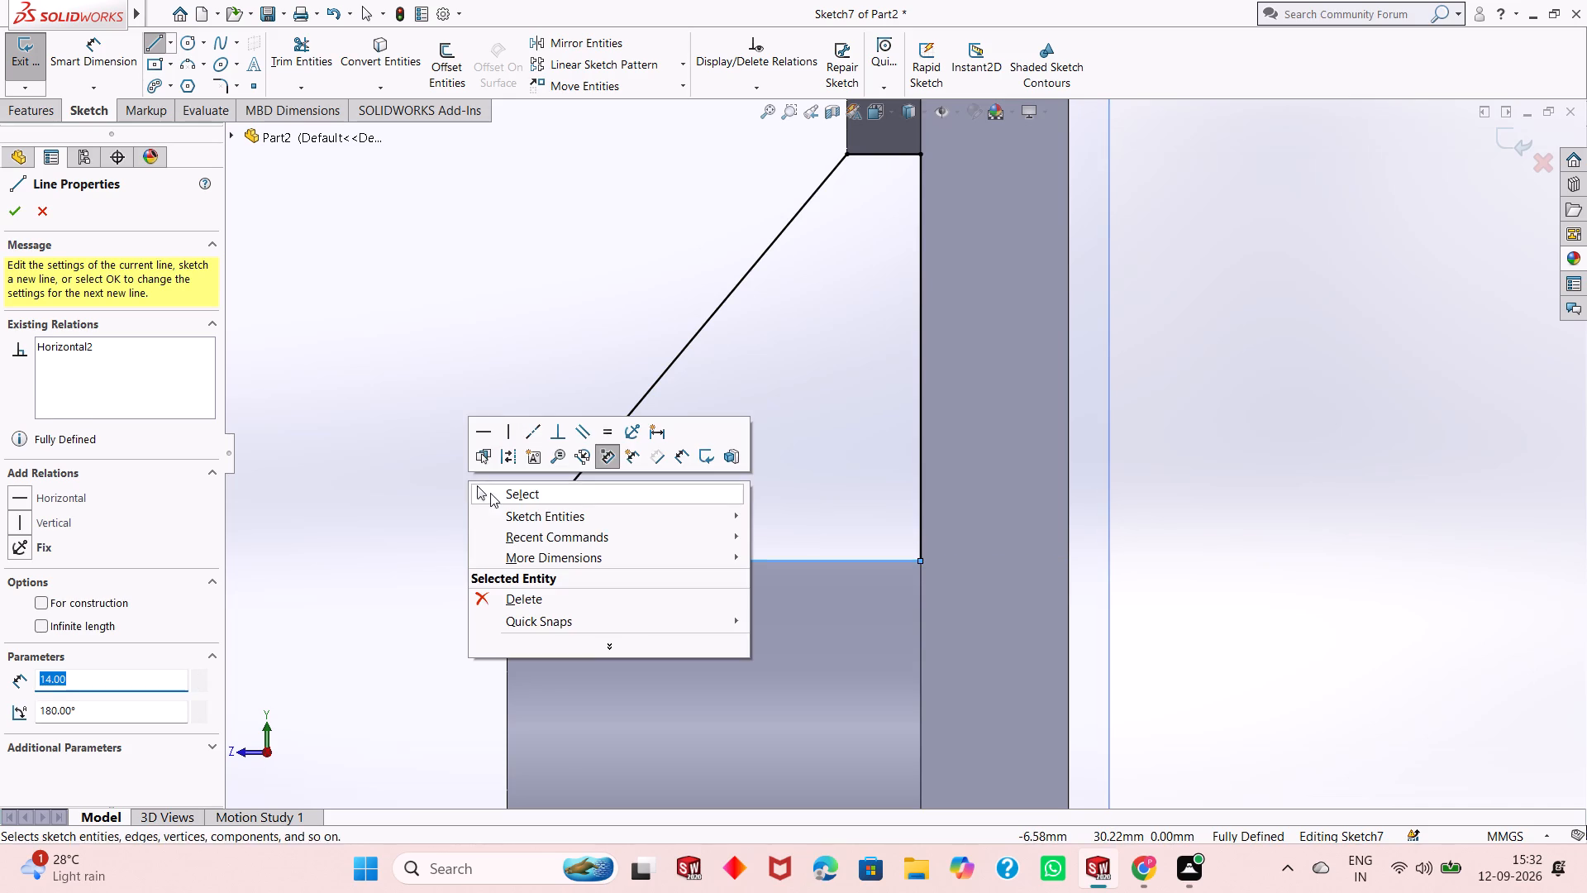
{"action": "left_click", "coordinate": [493, 494]}
Extrude the closed rib profile 3 mm Mid Plane between the boss and lug, with Merge result turned off.
{"action": "scroll", "coordinate": [657, 468], "scroll_direction": "up", "scroll_amount": 4}
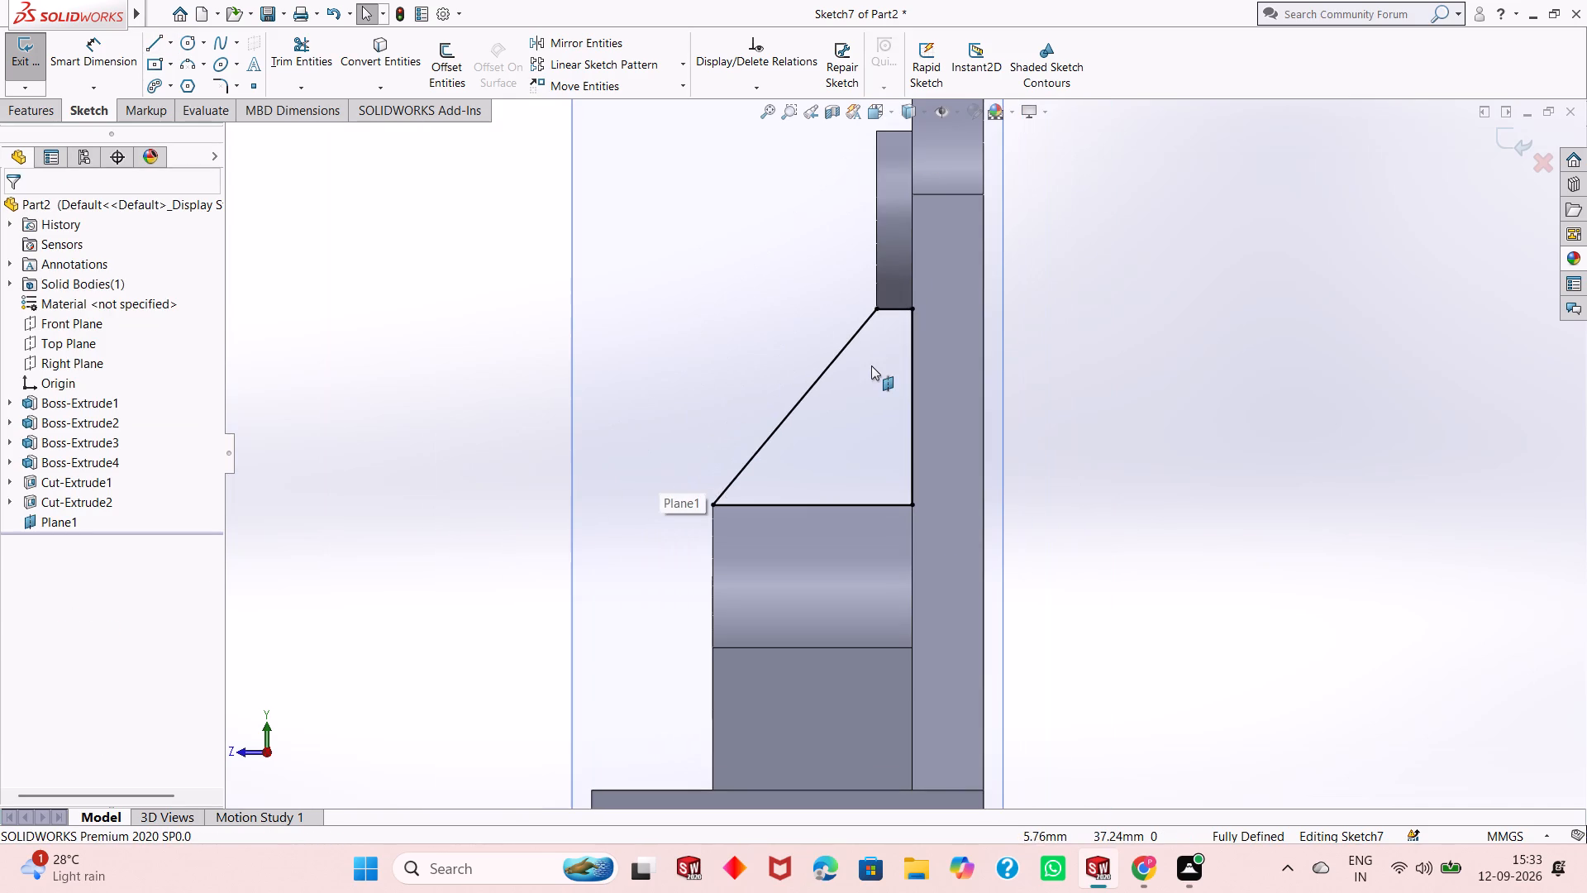
{"action": "scroll", "coordinate": [860, 402], "scroll_direction": "down", "scroll_amount": 2}
{"action": "scroll", "coordinate": [860, 417], "scroll_direction": "up", "scroll_amount": 2}
{"action": "middle_click_drag", "start_coordinate": [850, 427], "coordinate": [850, 427]}
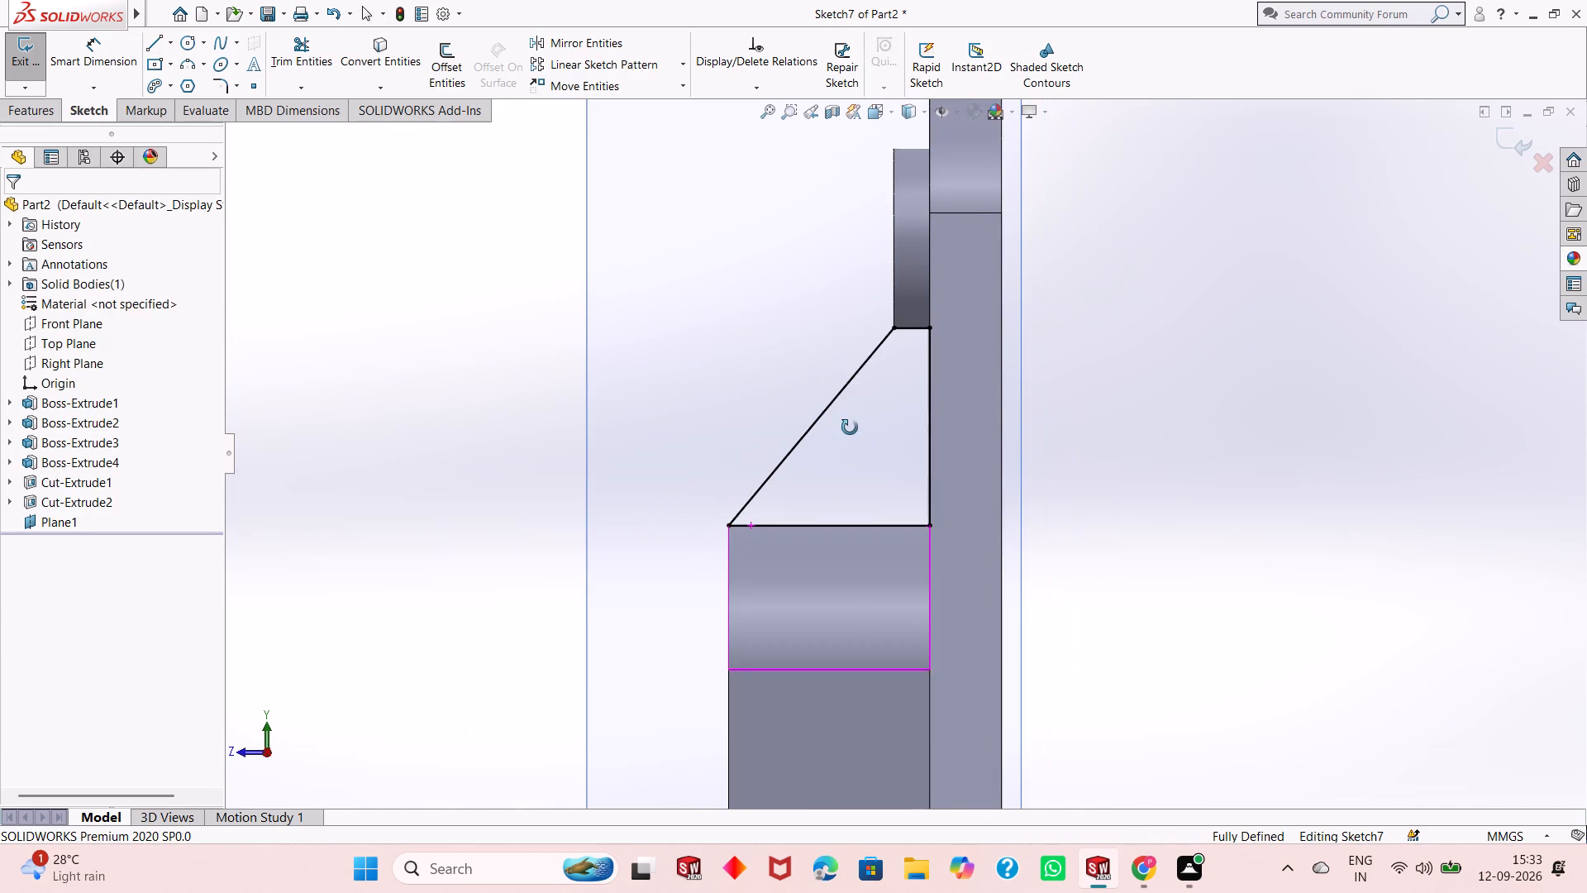
{"action": "middle_click_drag", "start_coordinate": [850, 427], "coordinate": [913, 457]}
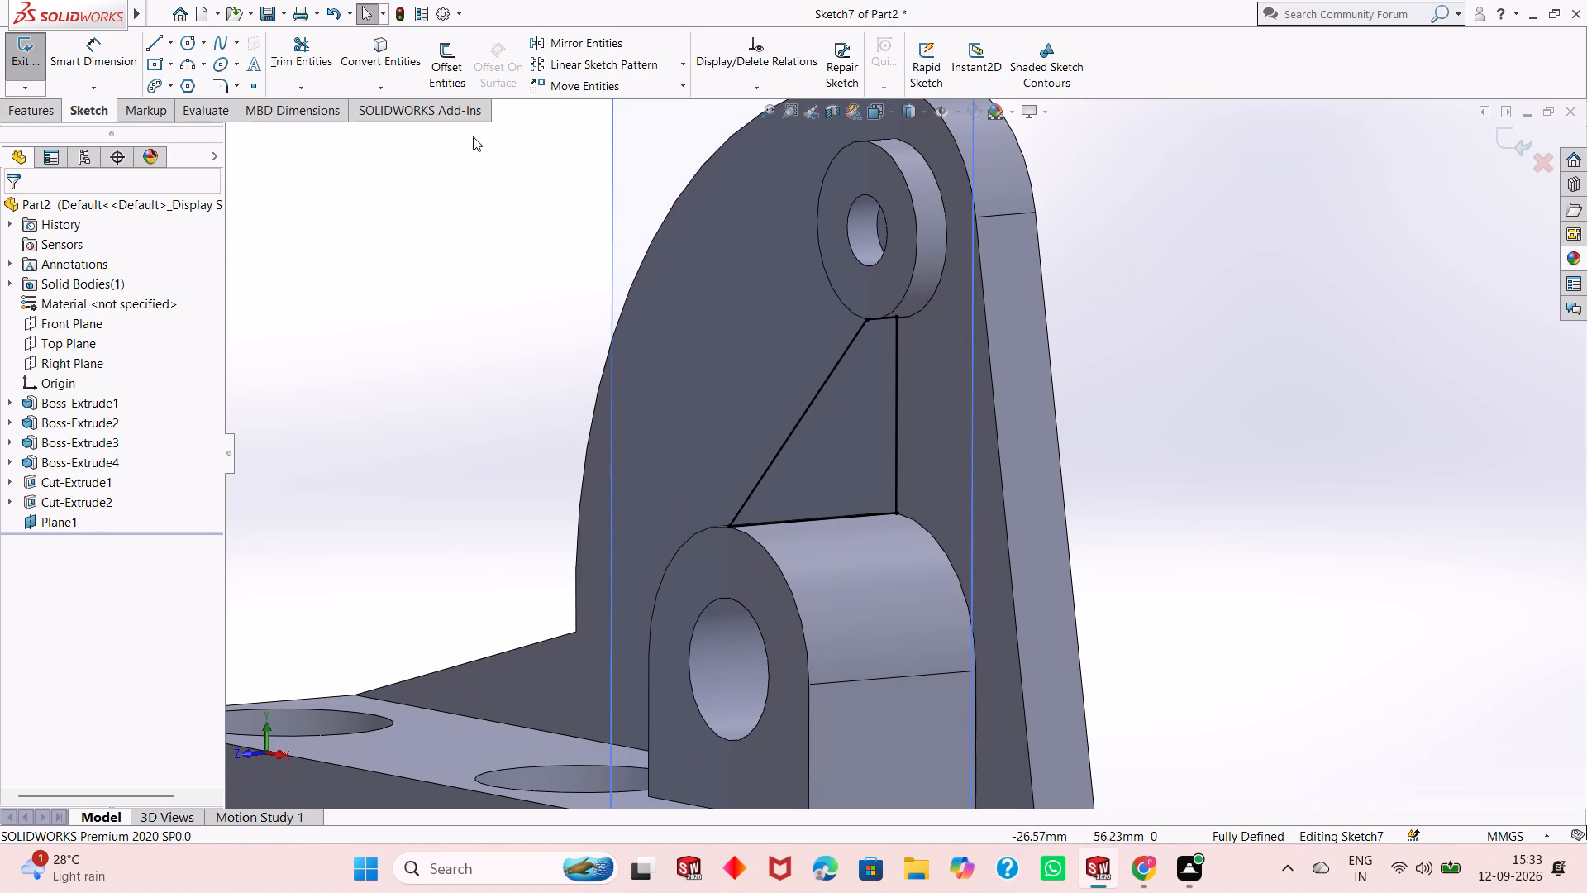
{"action": "left_click", "coordinate": [50, 115]}
{"action": "left_click", "coordinate": [33, 77]}
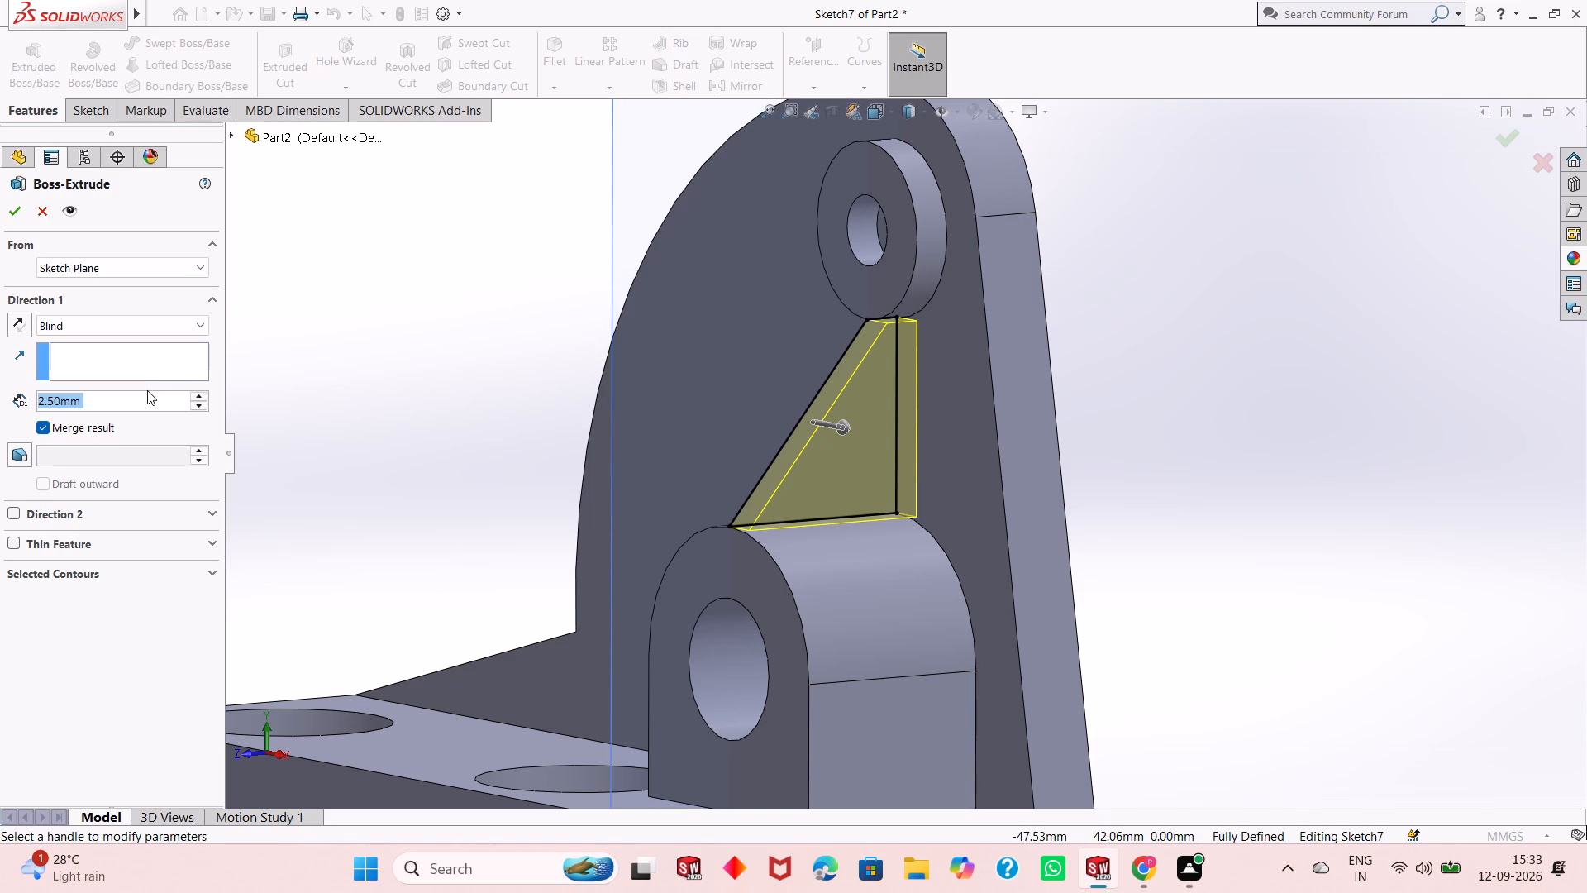
{"action": "key", "text": "3"}
{"action": "key", "text": "Return"}
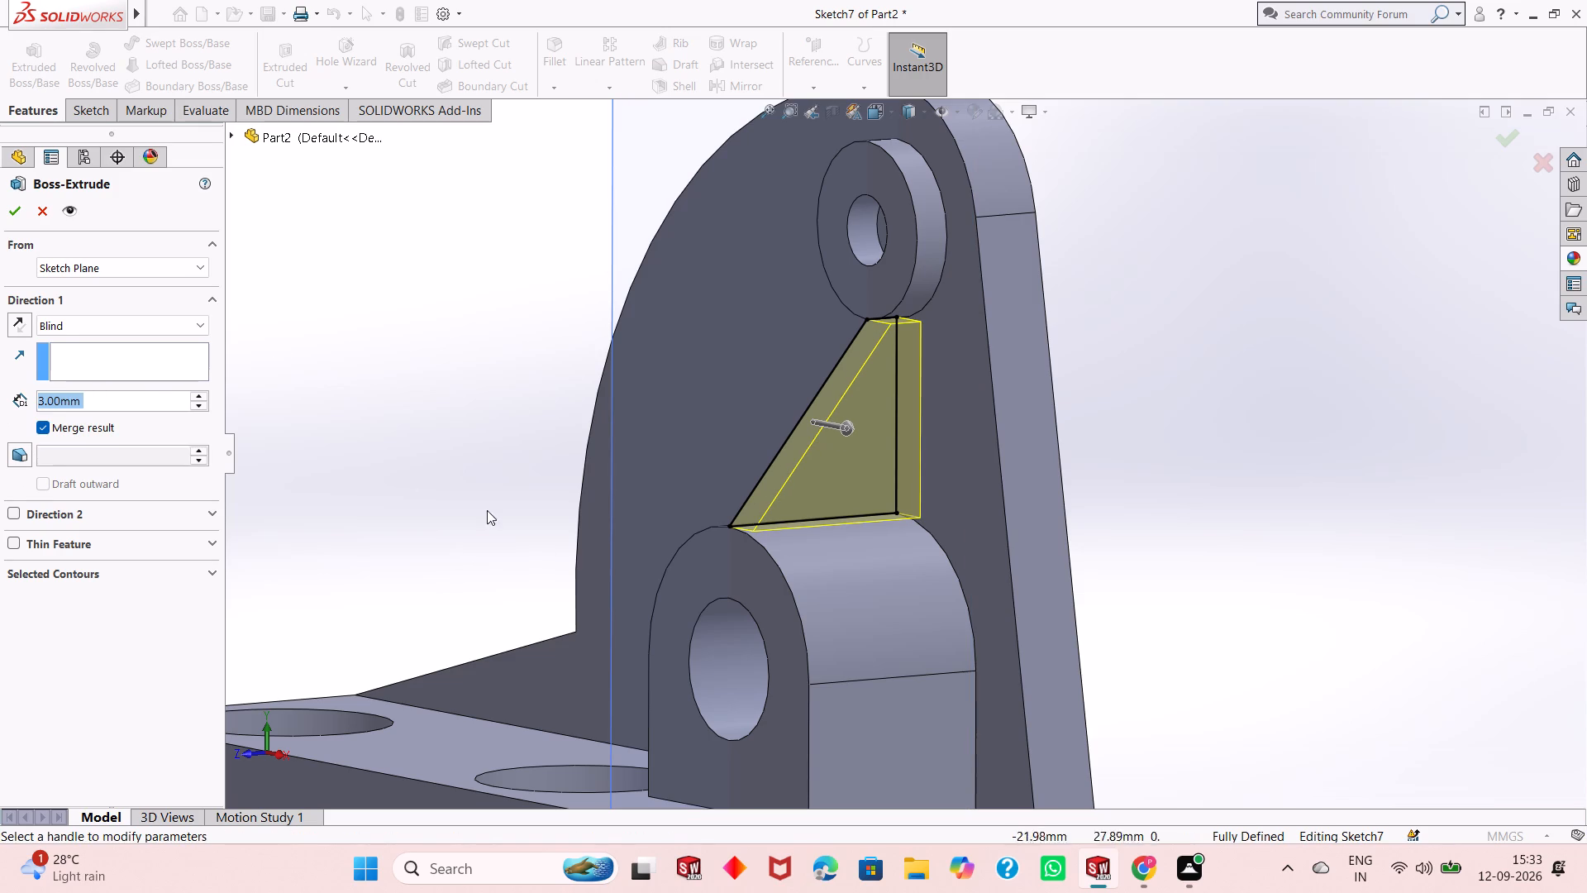
{"action": "left_click", "coordinate": [55, 327]}
{"action": "left_click", "coordinate": [80, 426]}
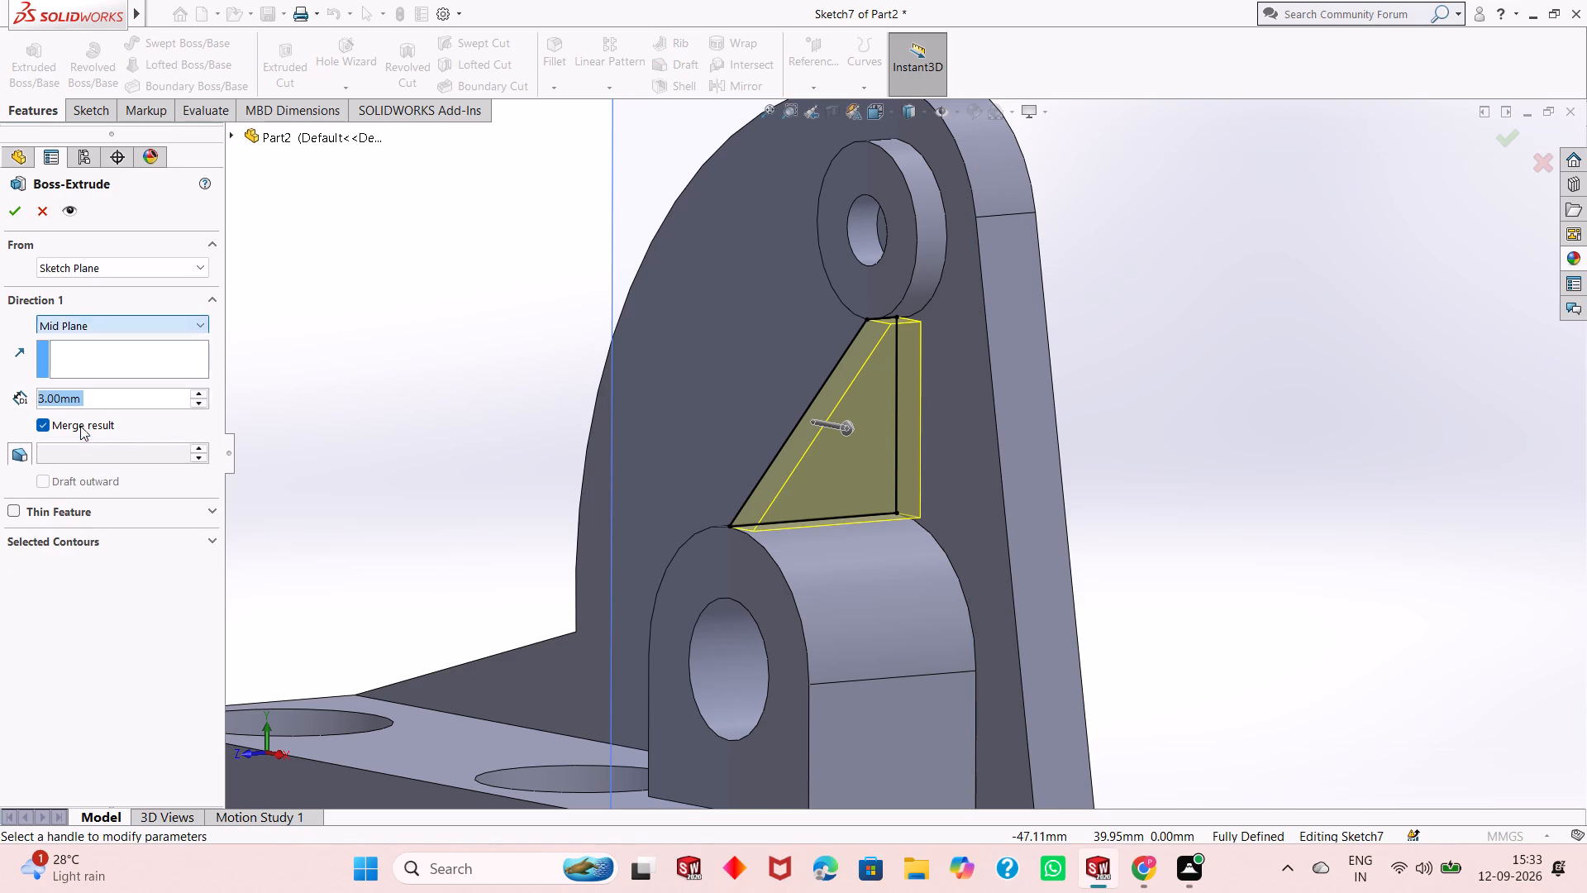
{"action": "middle_click_drag", "start_coordinate": [548, 490], "coordinate": [602, 532]}
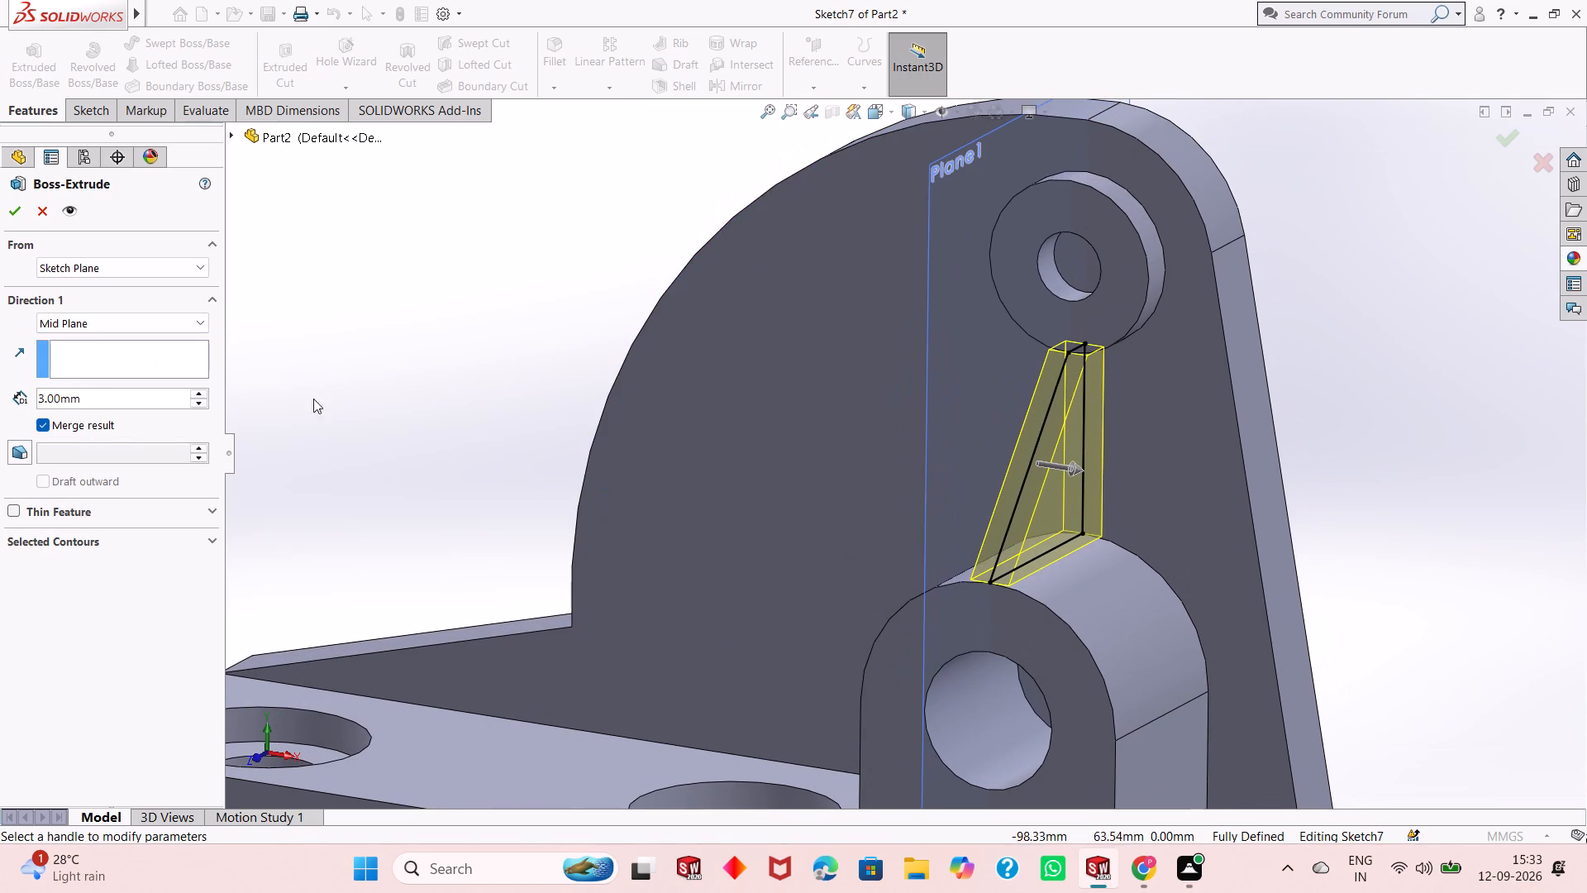
{"action": "left_click", "coordinate": [12, 213]}
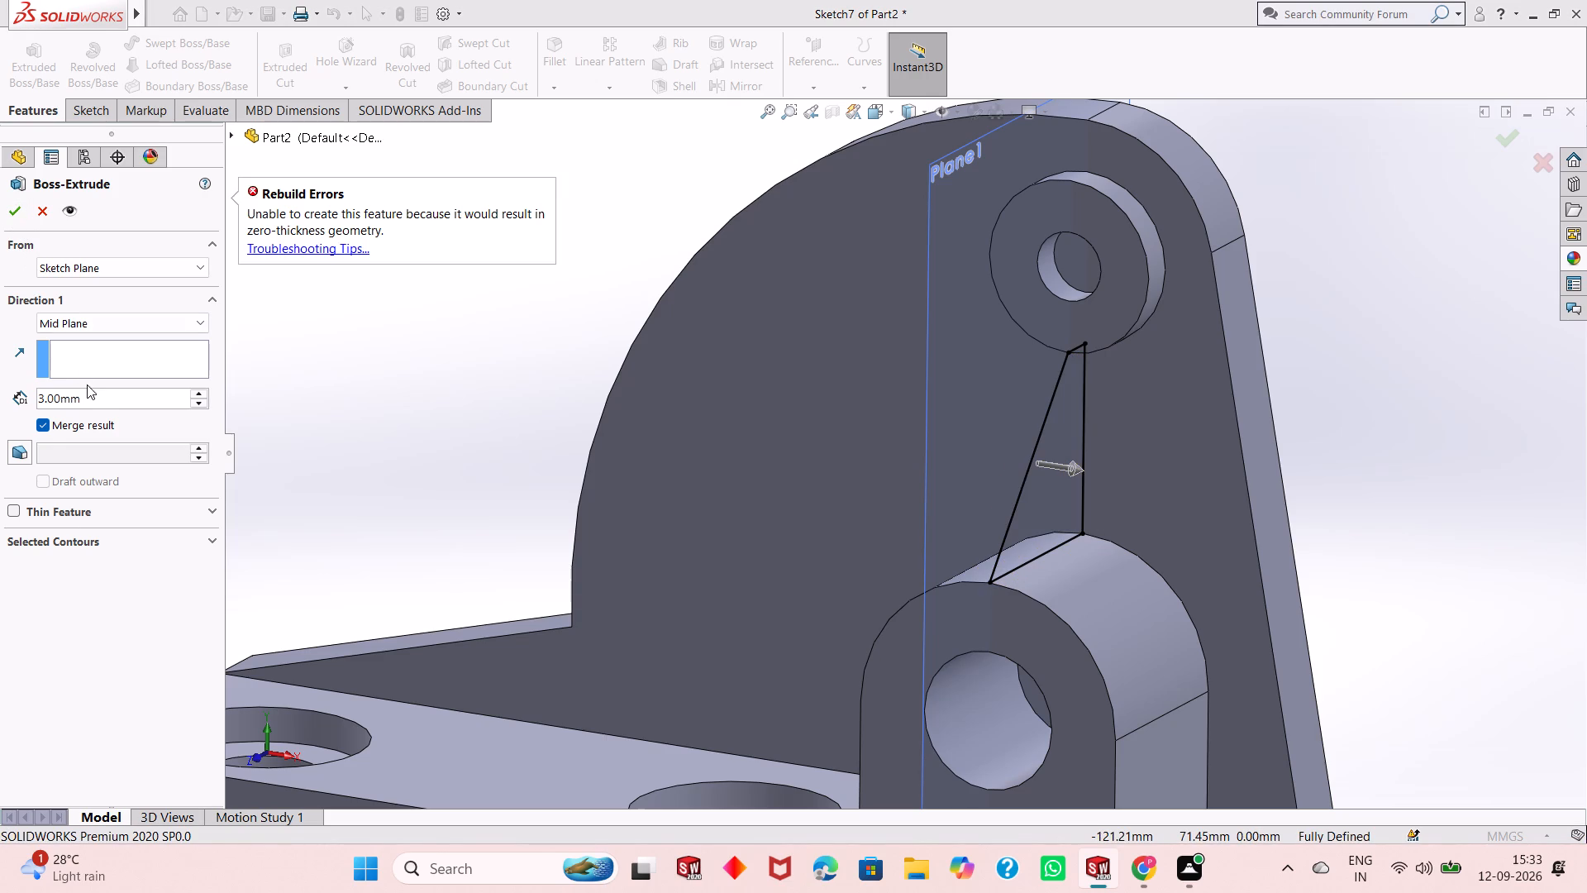
{"action": "left_click", "coordinate": [47, 423]}
{"action": "left_click", "coordinate": [14, 214]}
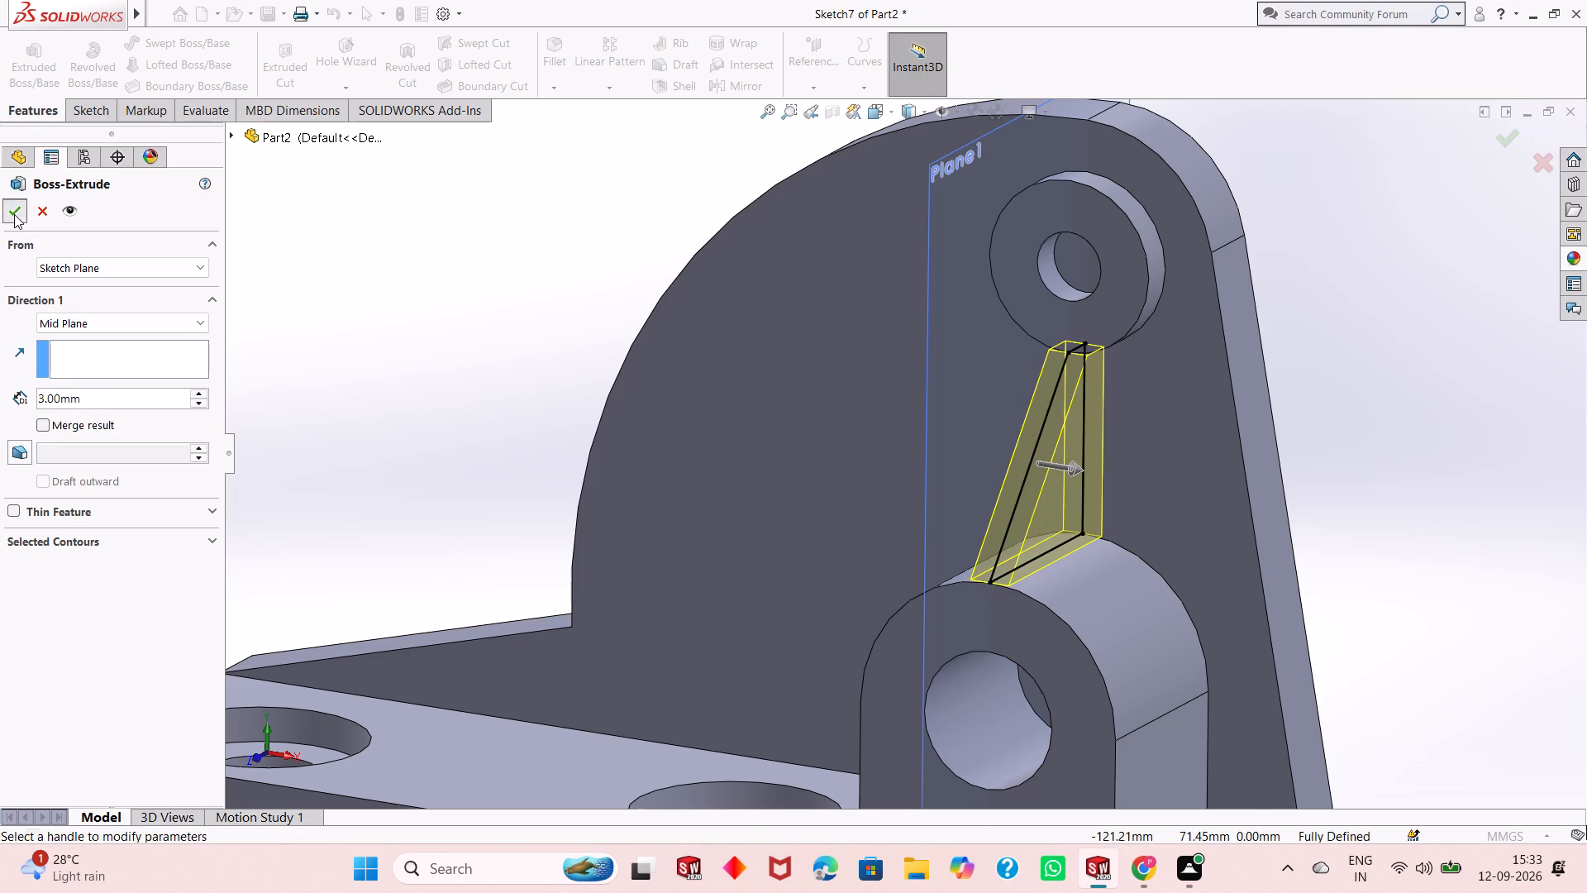
{"action": "left_click", "coordinate": [484, 363]}
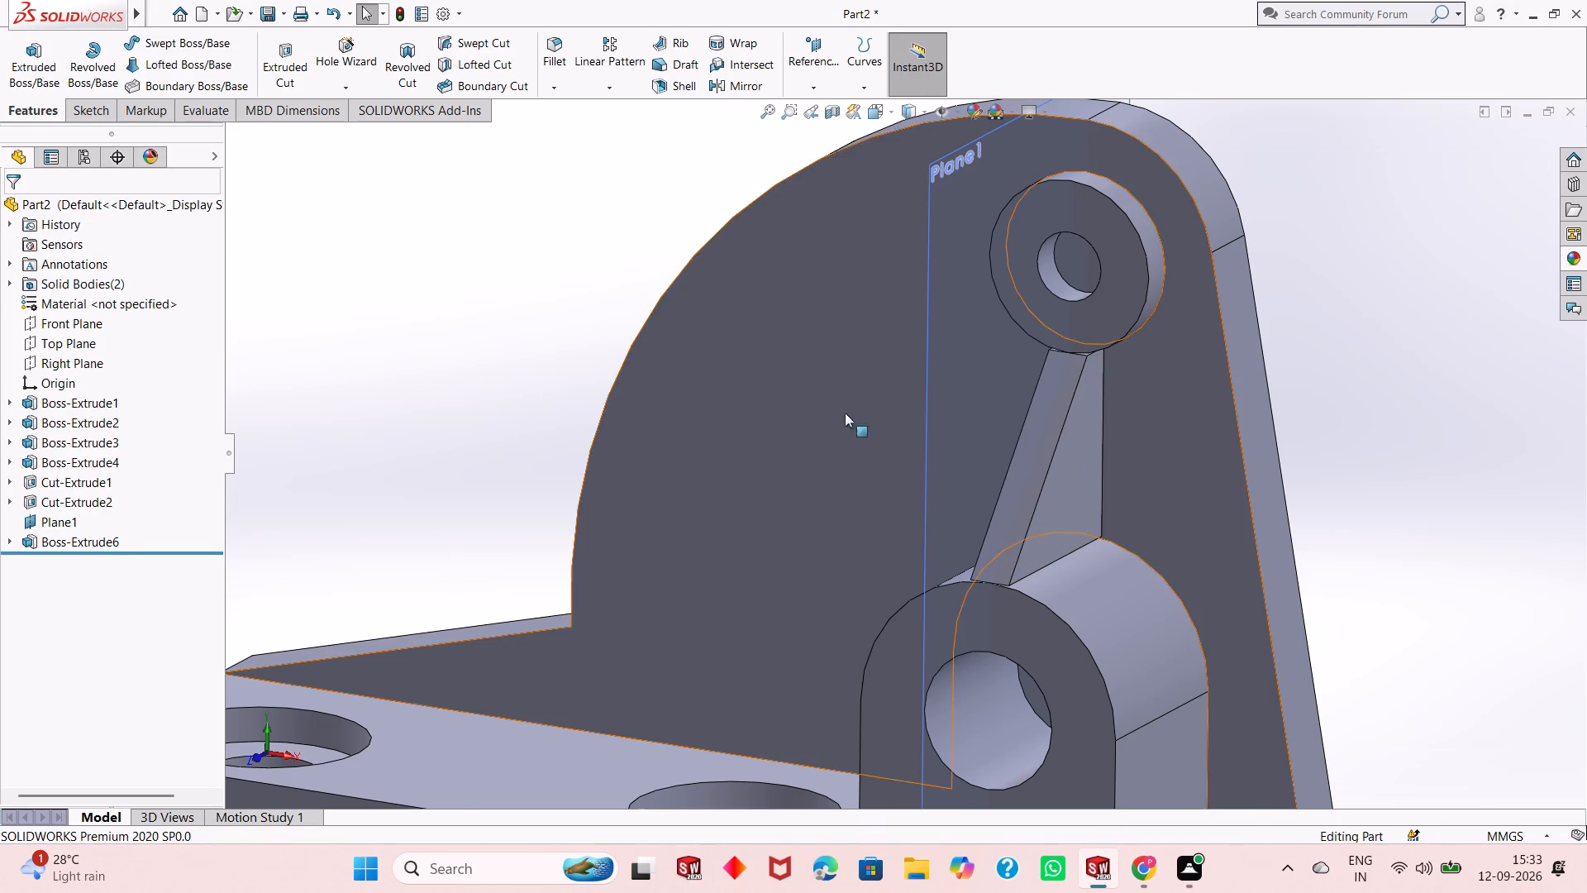
Inspect up close how the rib's upper end meets the round boss.
{"action": "middle_click_drag", "start_coordinate": [1193, 402], "coordinate": [1115, 437]}
{"action": "scroll", "coordinate": [1149, 325], "scroll_direction": "down", "scroll_amount": 4}
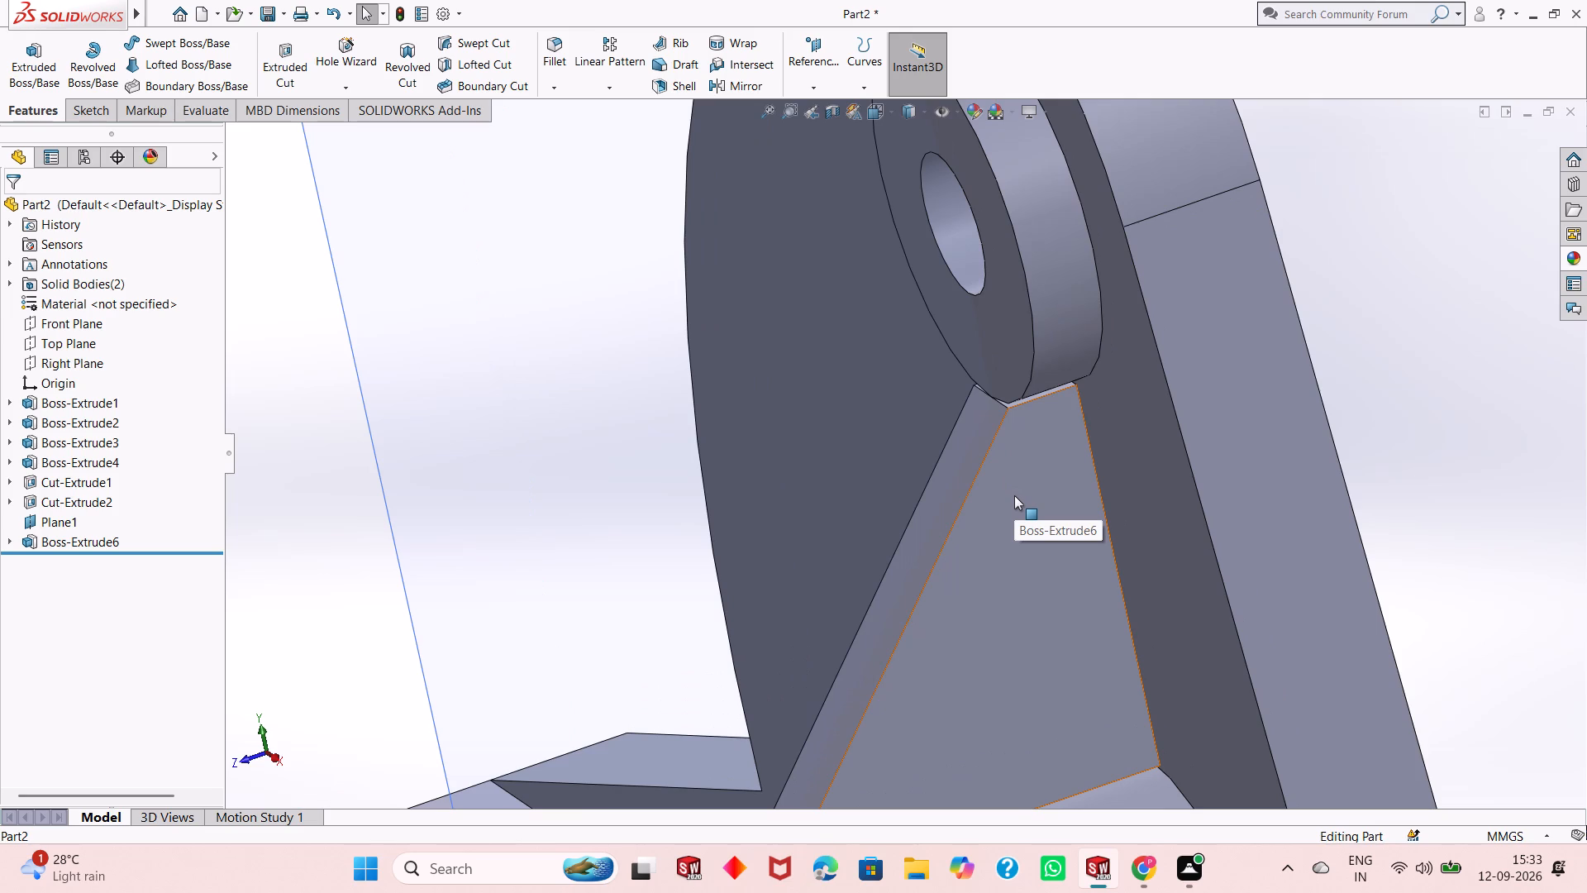
{"action": "middle_click_drag", "start_coordinate": [1014, 495], "coordinate": [1087, 415]}
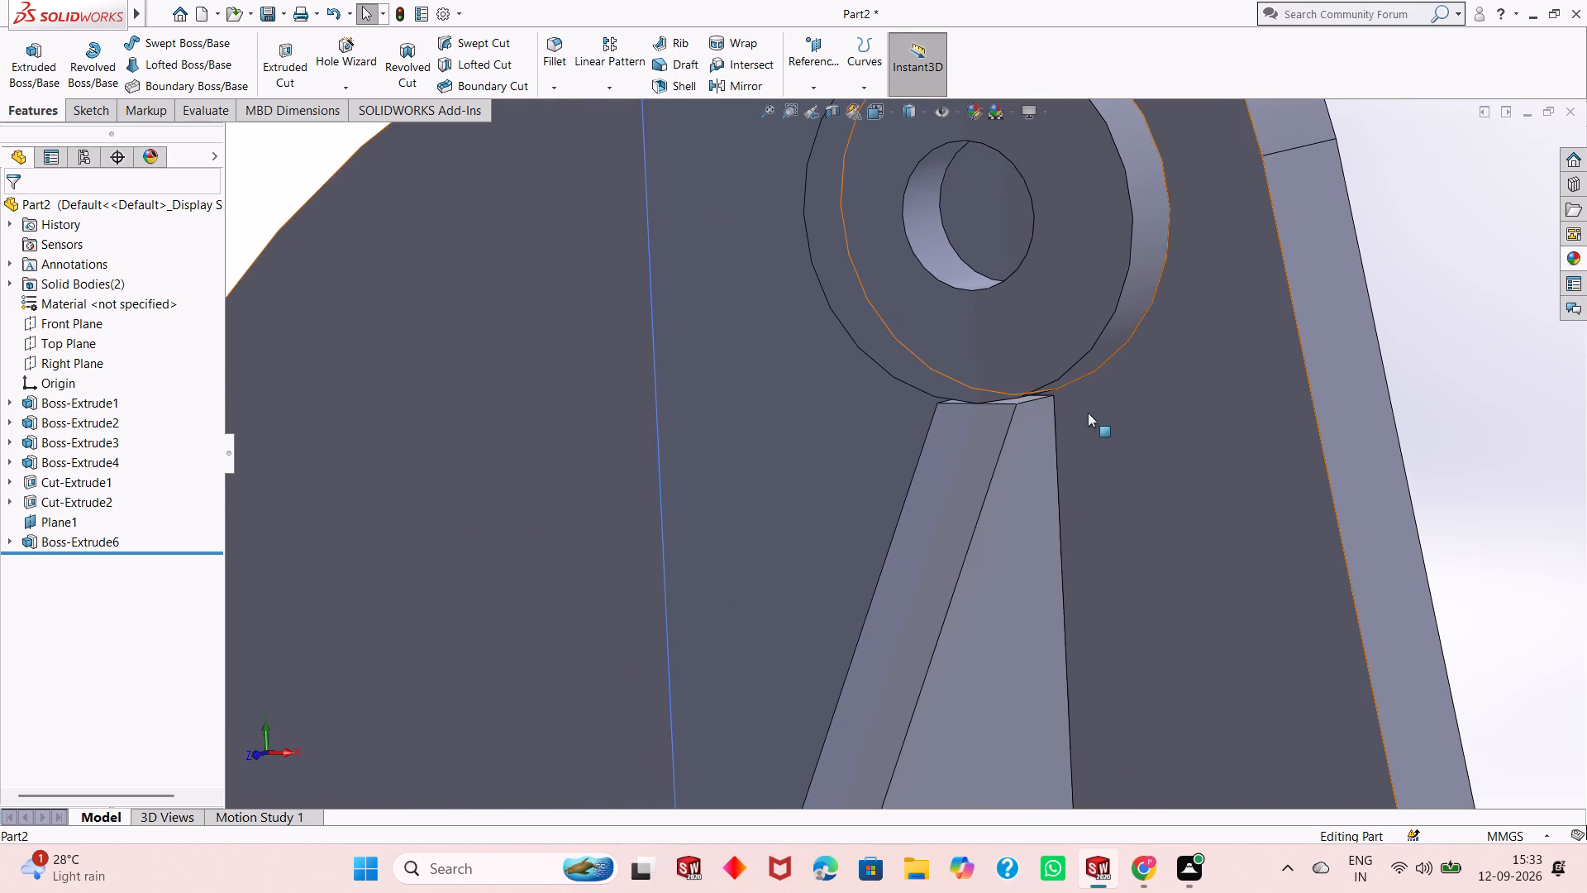
{"action": "scroll", "coordinate": [1003, 475], "scroll_direction": "up", "scroll_amount": 1}
{"action": "scroll", "coordinate": [1021, 609], "scroll_direction": "up", "scroll_amount": 1}
{"action": "middle_click_drag", "start_coordinate": [1043, 615], "coordinate": [988, 642]}
{"action": "scroll", "coordinate": [988, 642], "scroll_direction": "up", "scroll_amount": 1}
{"action": "scroll", "coordinate": [975, 401], "scroll_direction": "down", "scroll_amount": 4}
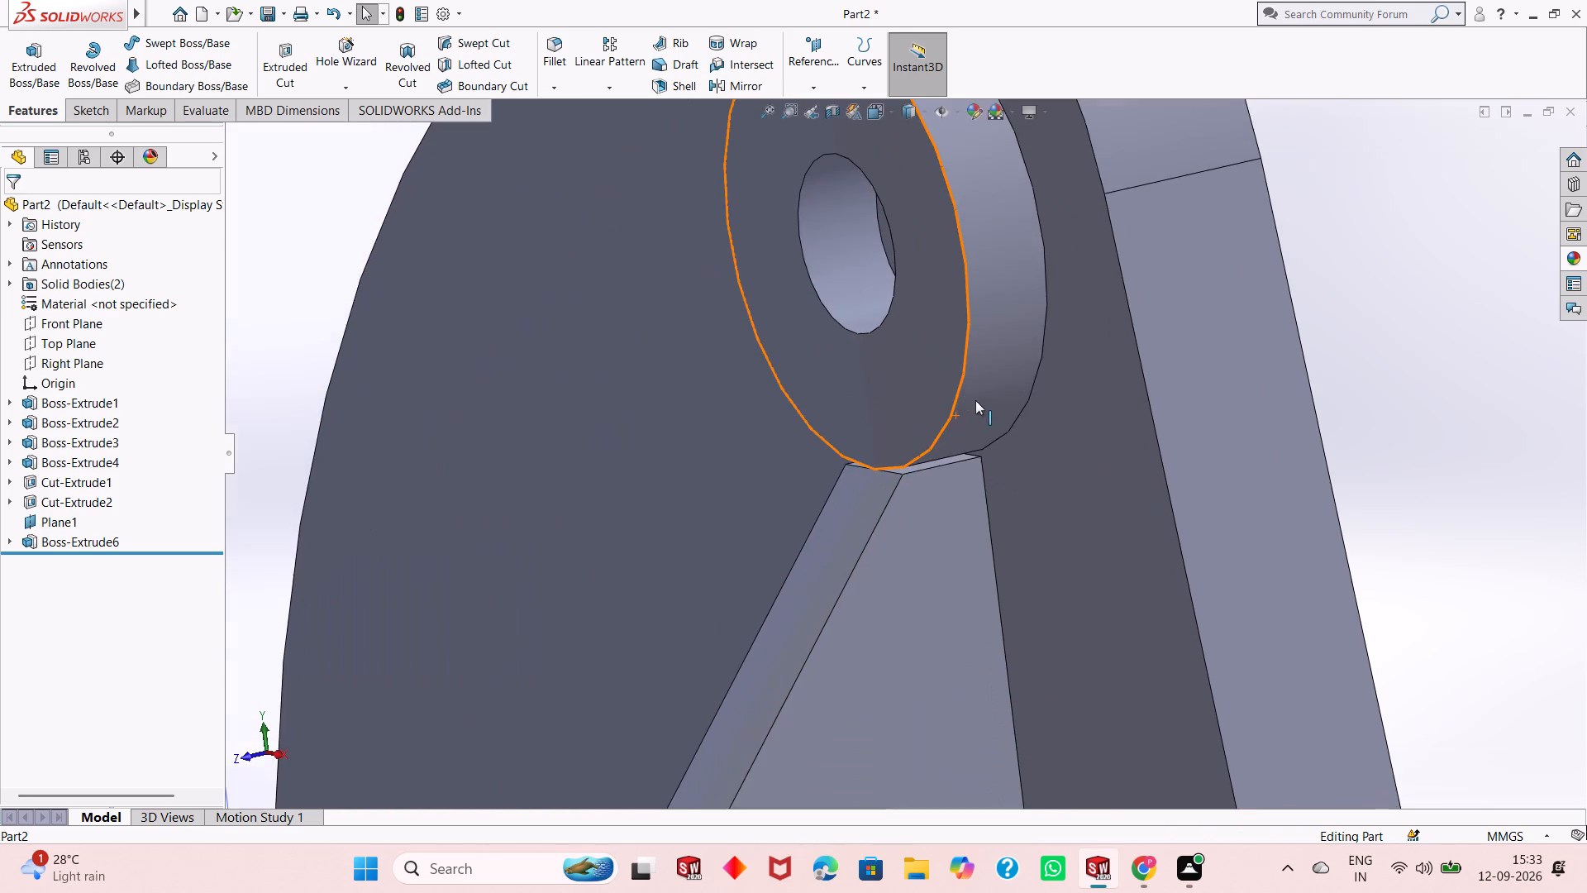
{"action": "scroll", "coordinate": [958, 424], "scroll_direction": "down", "scroll_amount": 4}
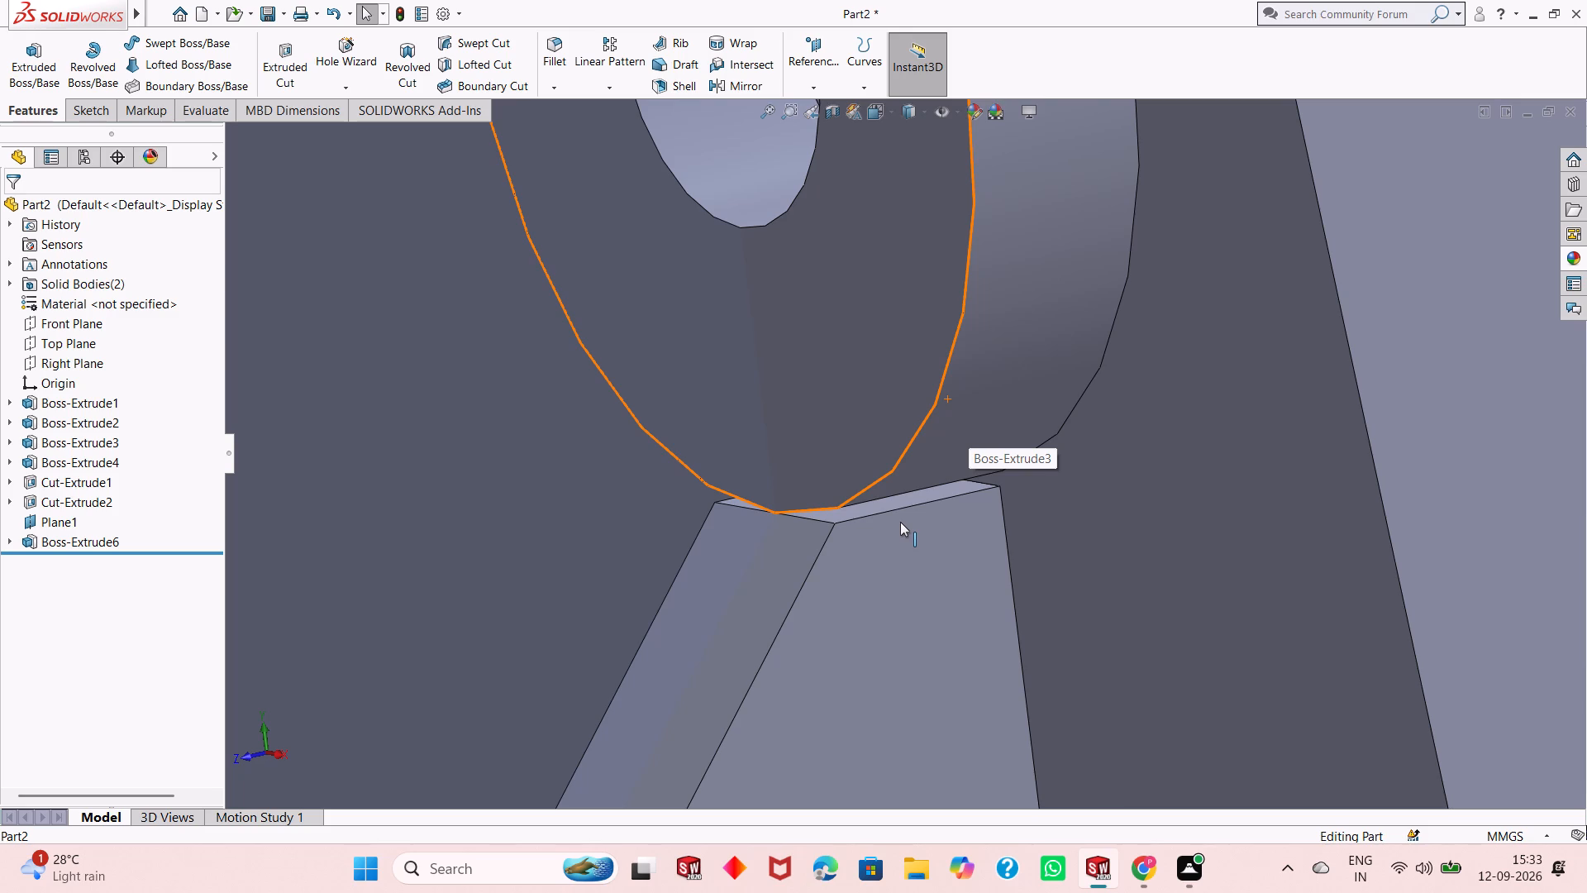
{"action": "scroll", "coordinate": [877, 547], "scroll_direction": "up", "scroll_amount": 6}
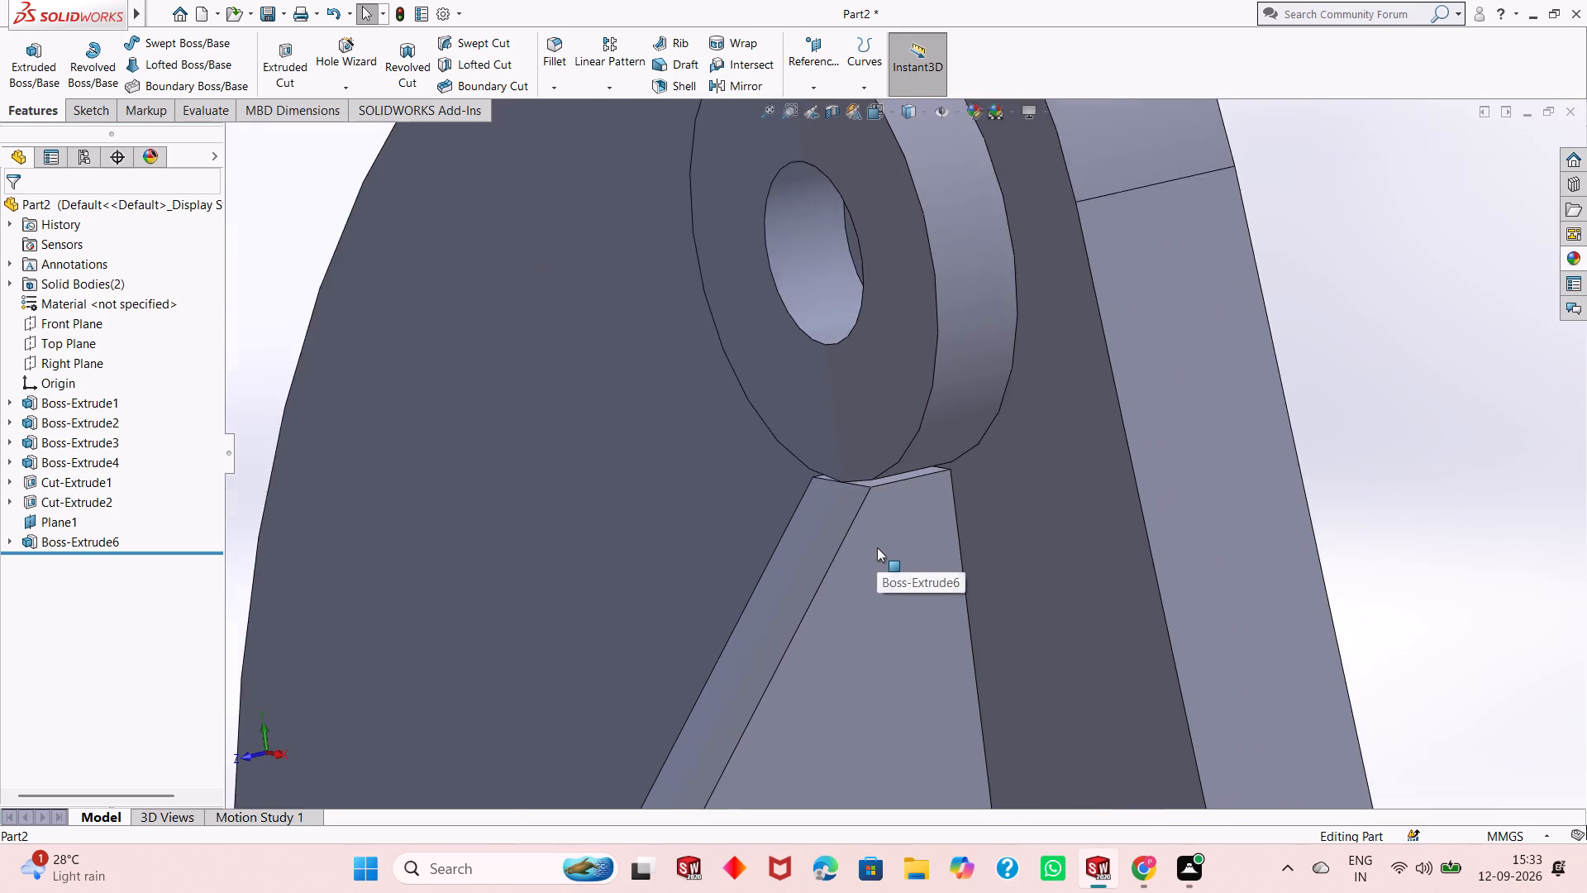
{"action": "scroll", "coordinate": [877, 547], "scroll_direction": "up", "scroll_amount": 6}
{"action": "scroll", "coordinate": [910, 667], "scroll_direction": "up", "scroll_amount": 1}
Hide the reference plane Plane1 that runs through the rib.
{"action": "middle_click_drag", "start_coordinate": [913, 652], "coordinate": [1124, 585]}
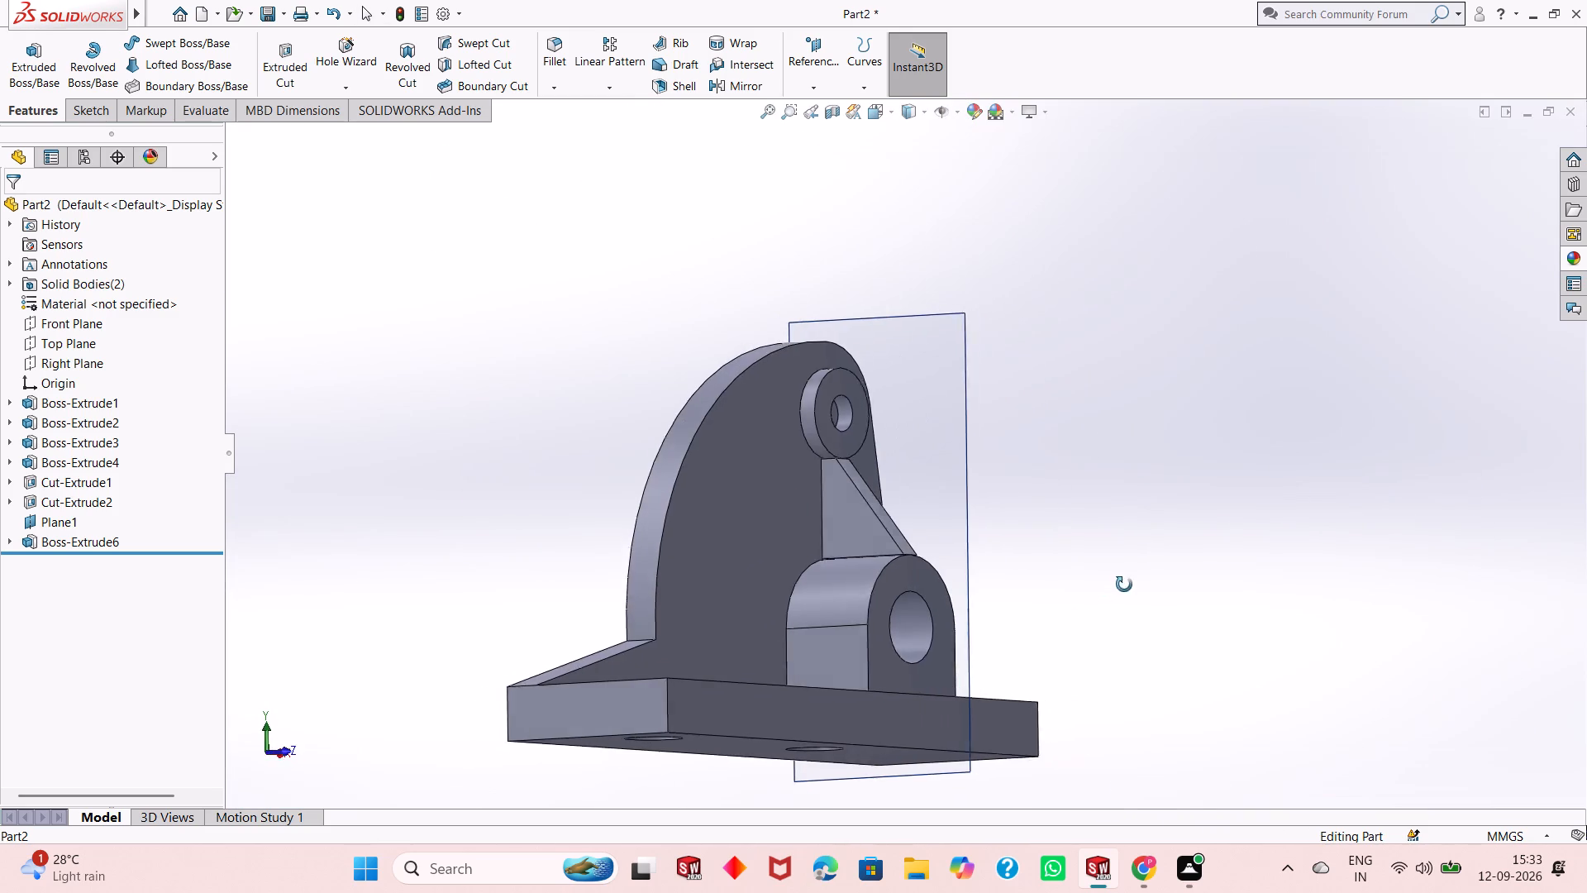
{"action": "middle_click_drag", "start_coordinate": [1124, 585], "coordinate": [1139, 582]}
{"action": "right_click", "coordinate": [874, 387]}
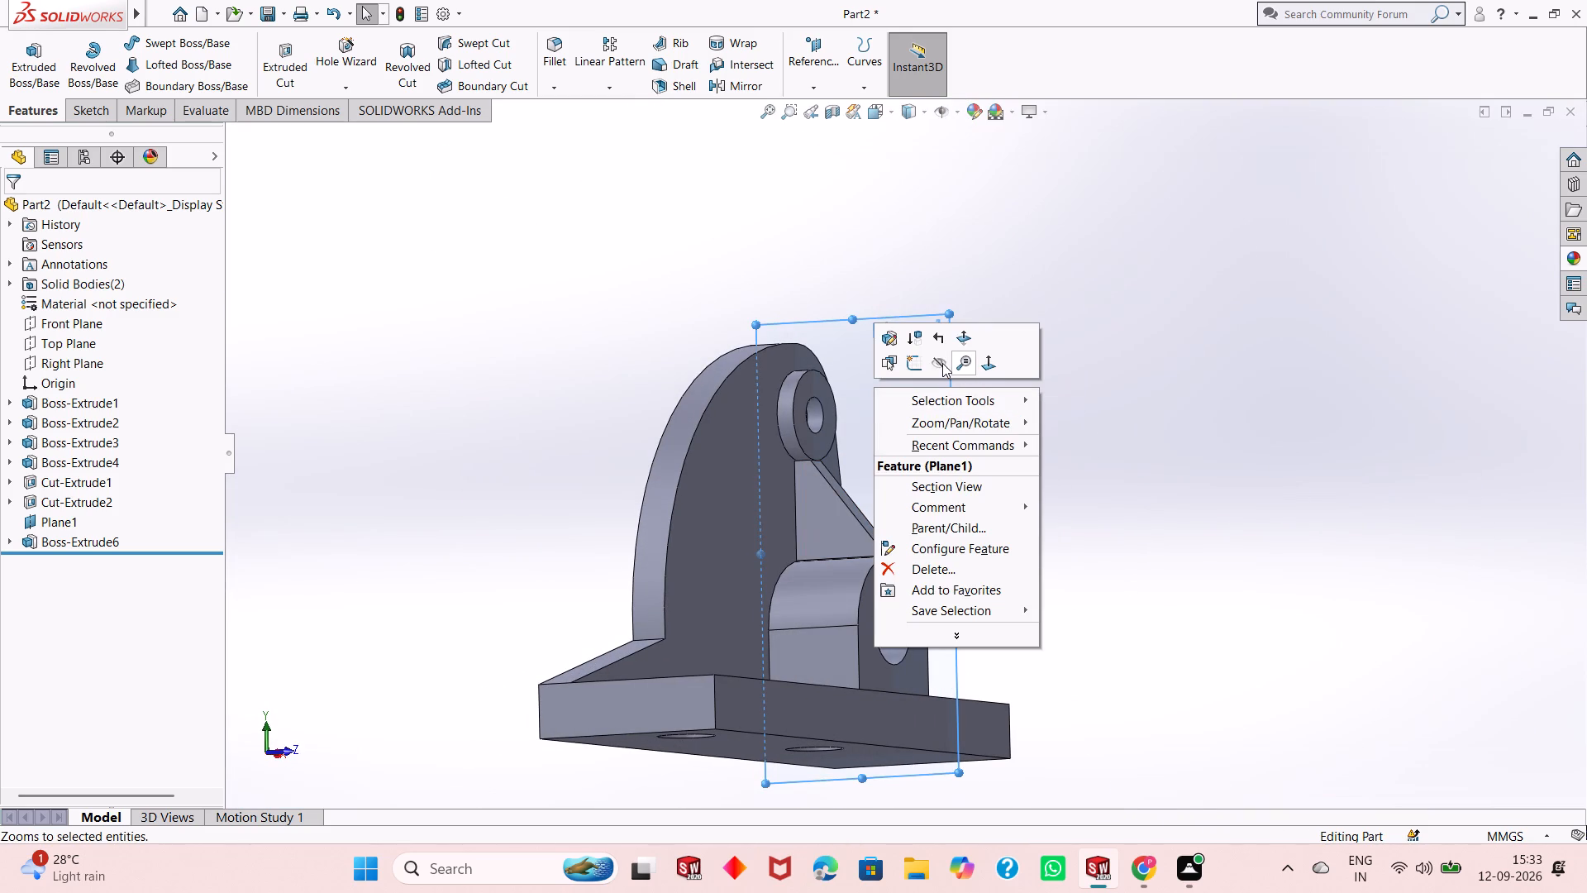
{"action": "left_click", "coordinate": [942, 363]}
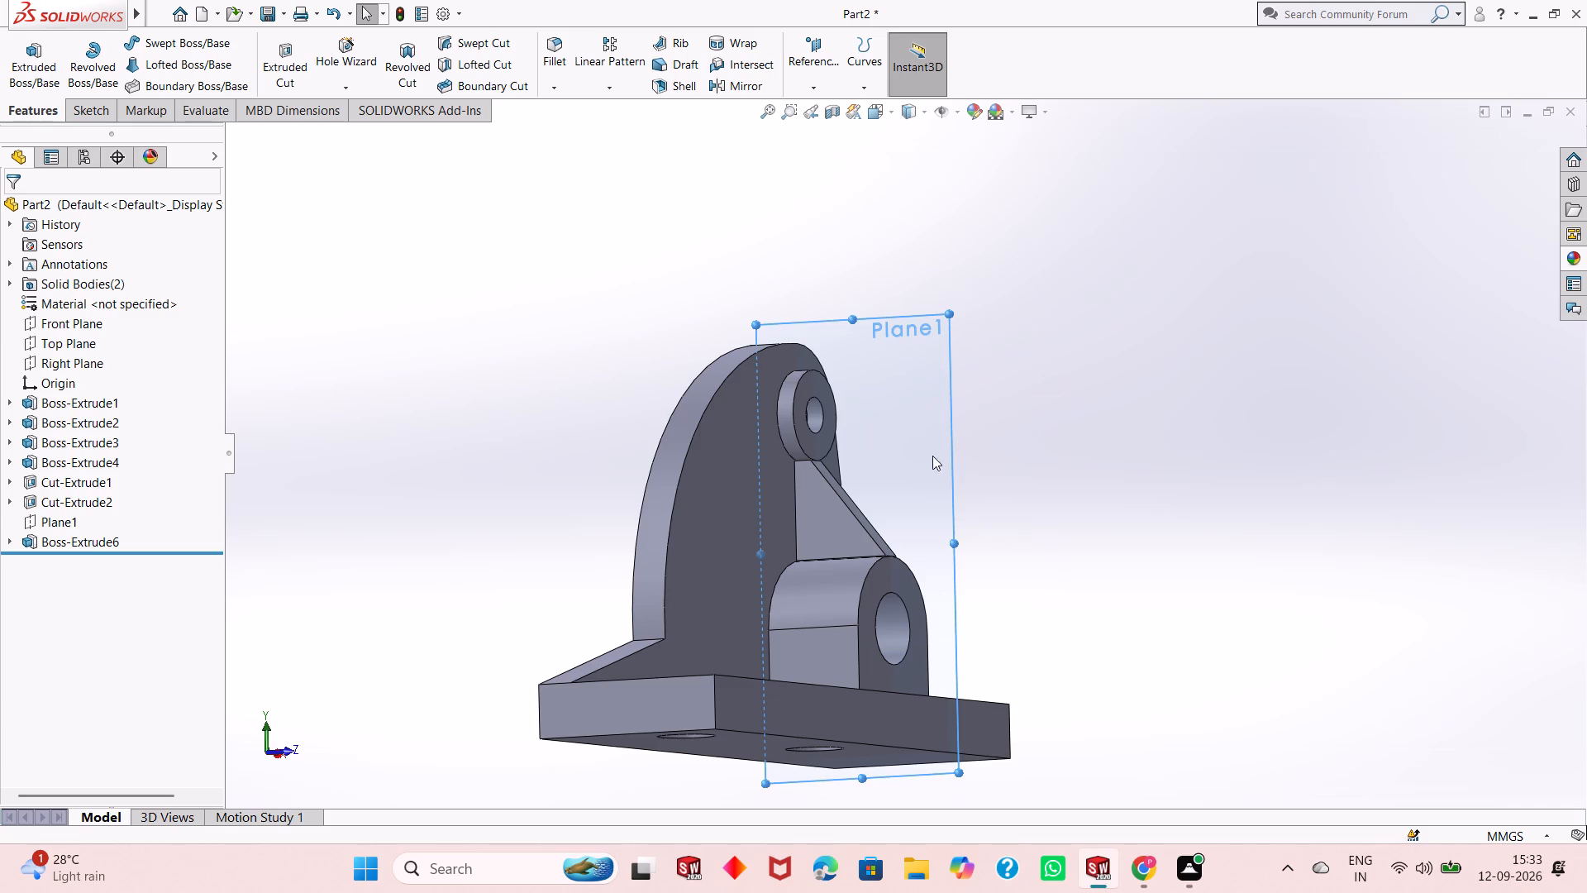
{"action": "middle_click_drag", "start_coordinate": [977, 572], "coordinate": [816, 576]}
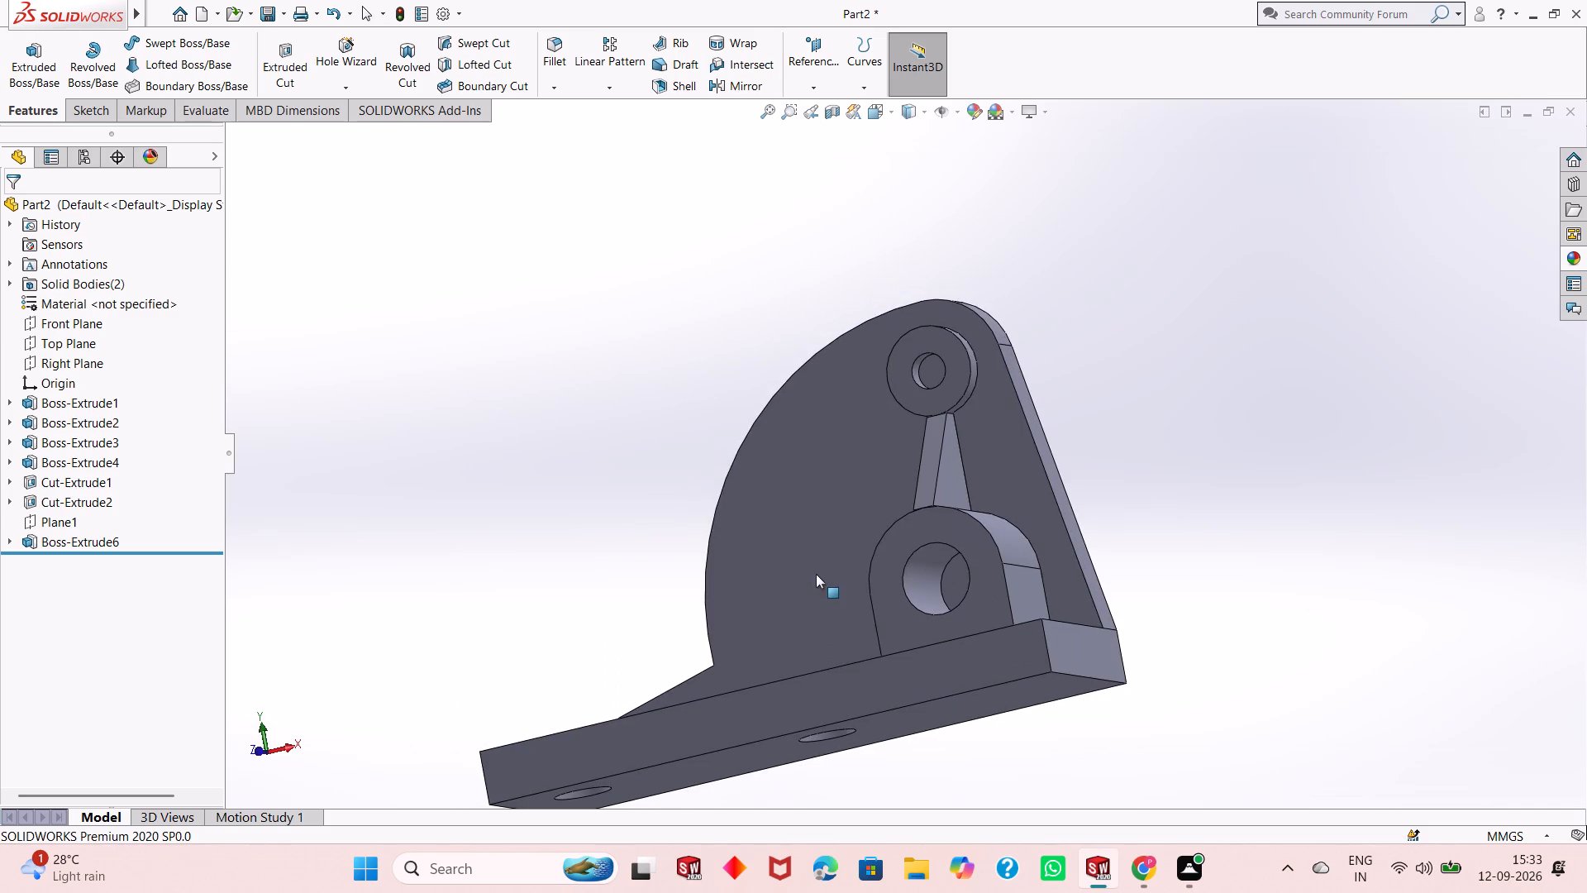
Start a sketch on the arm's large front face and view it face-on.
{"action": "left_click", "coordinate": [816, 515]}
{"action": "left_click", "coordinate": [891, 462]}
{"action": "key", "text": "ctrl+8"}
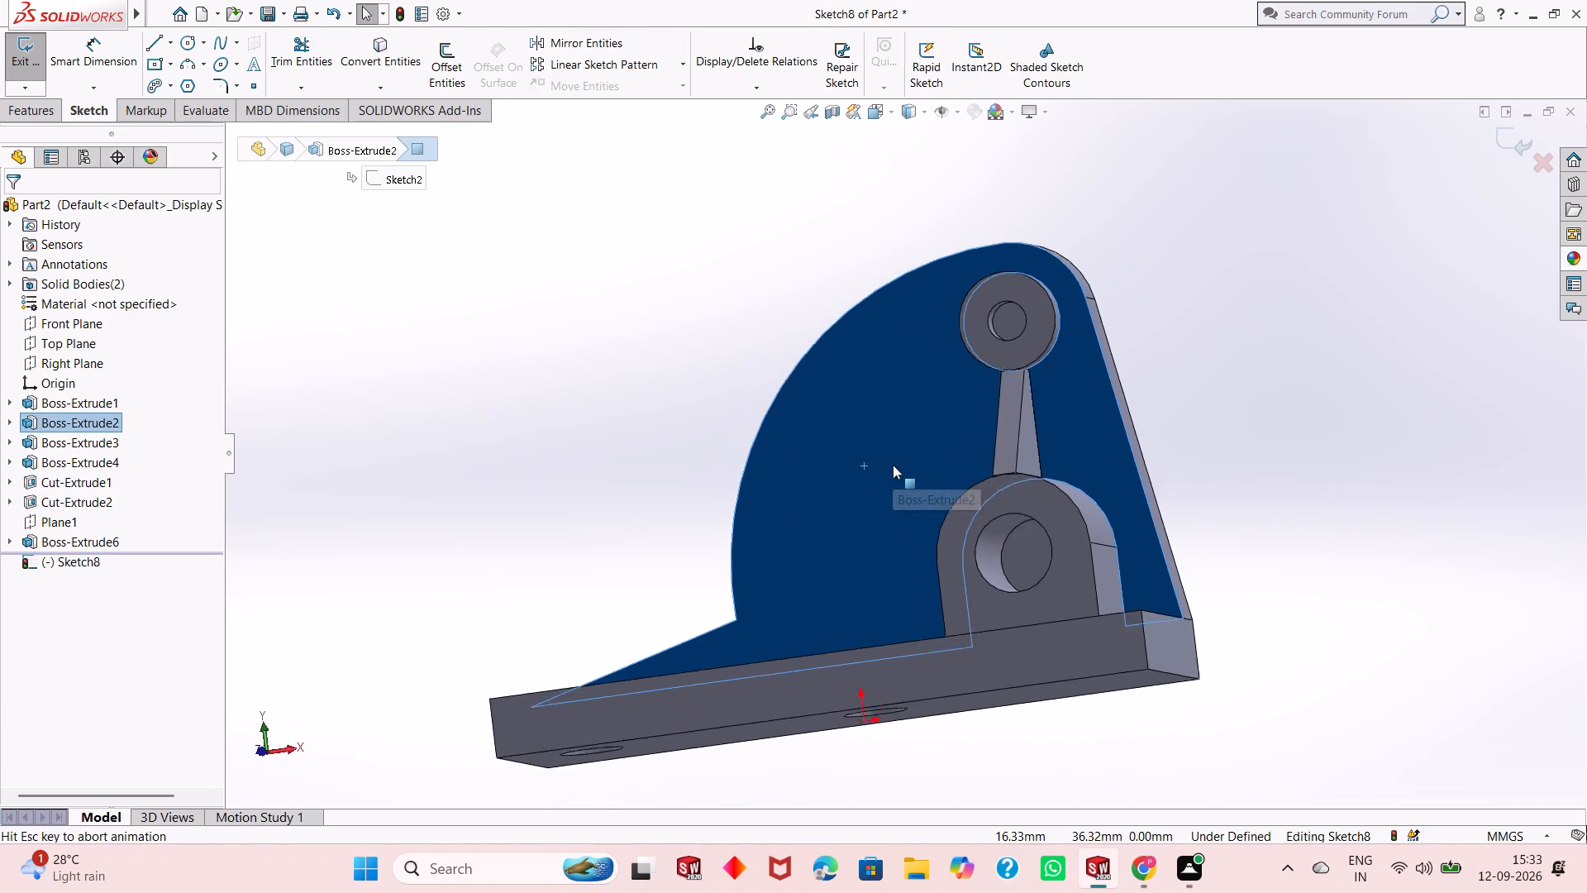
{"action": "key", "text": "Escape"}
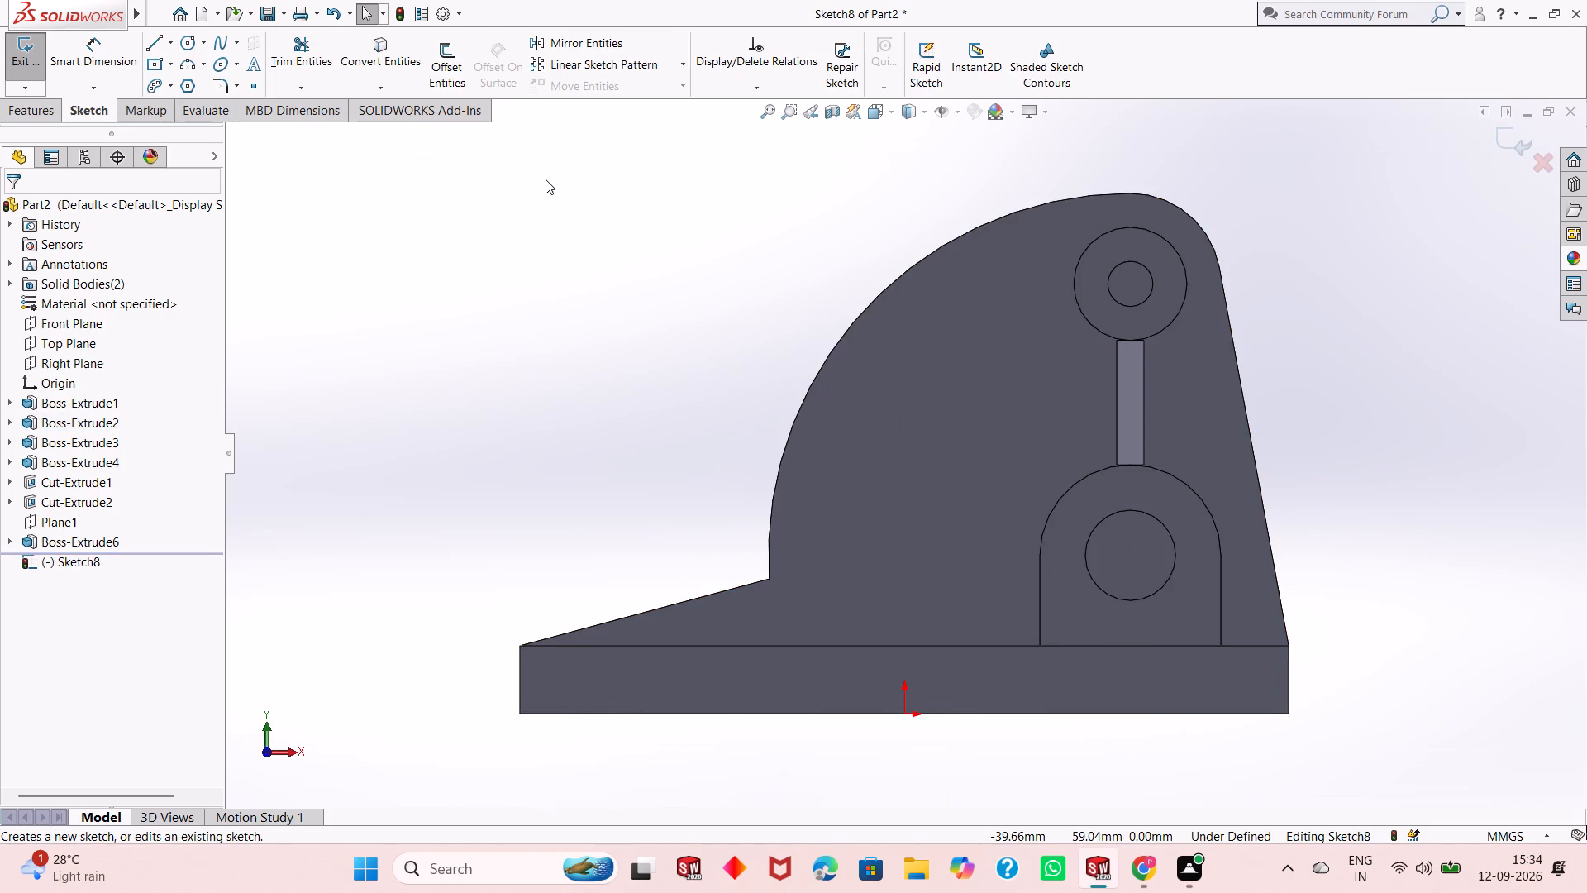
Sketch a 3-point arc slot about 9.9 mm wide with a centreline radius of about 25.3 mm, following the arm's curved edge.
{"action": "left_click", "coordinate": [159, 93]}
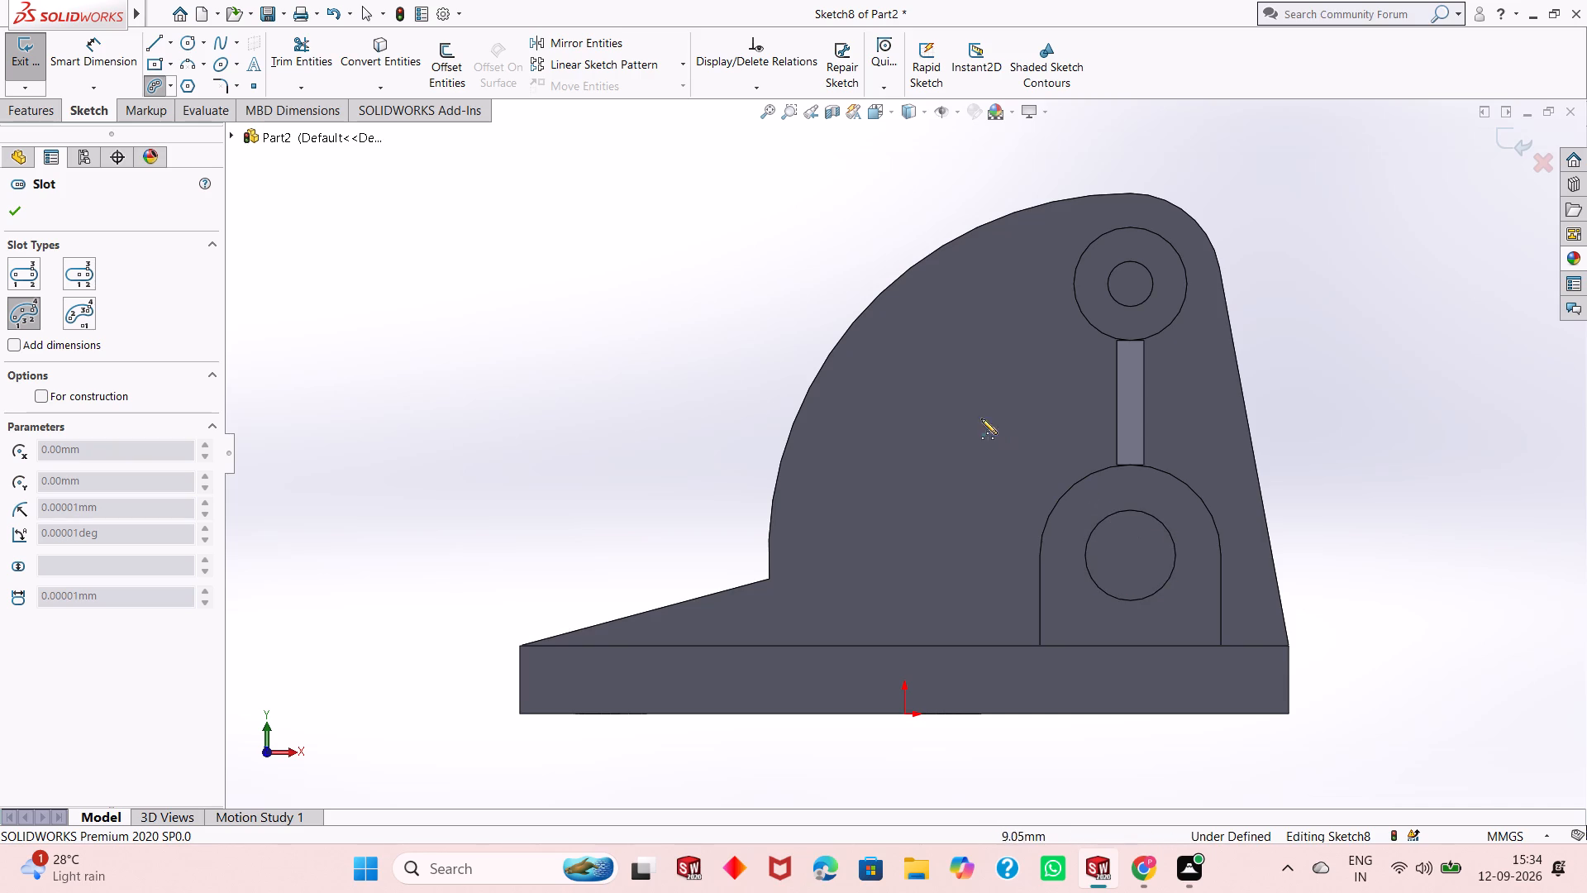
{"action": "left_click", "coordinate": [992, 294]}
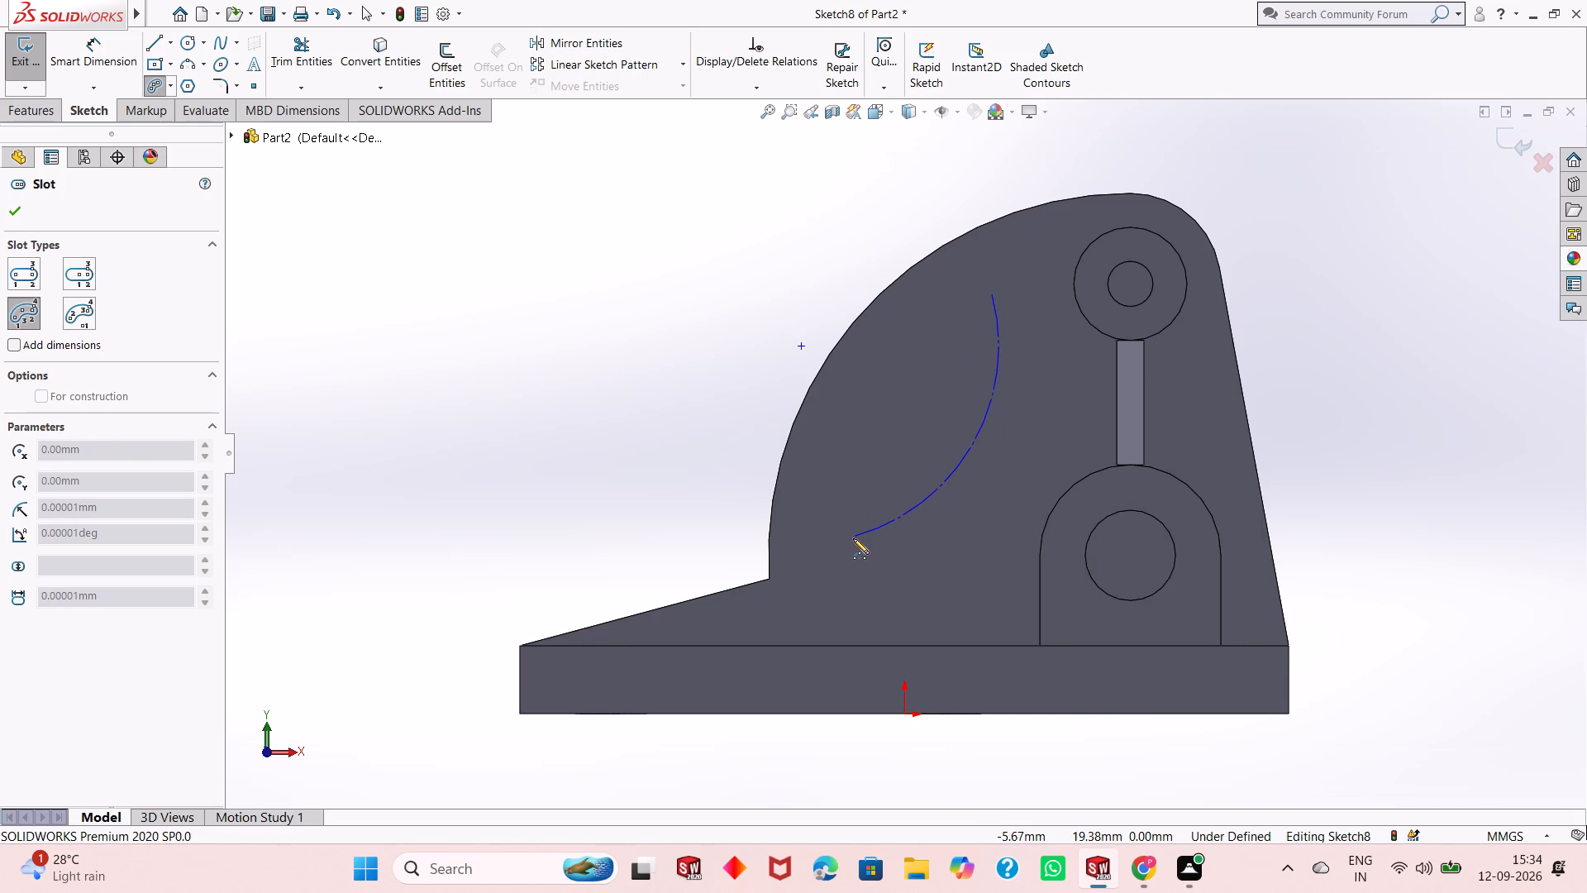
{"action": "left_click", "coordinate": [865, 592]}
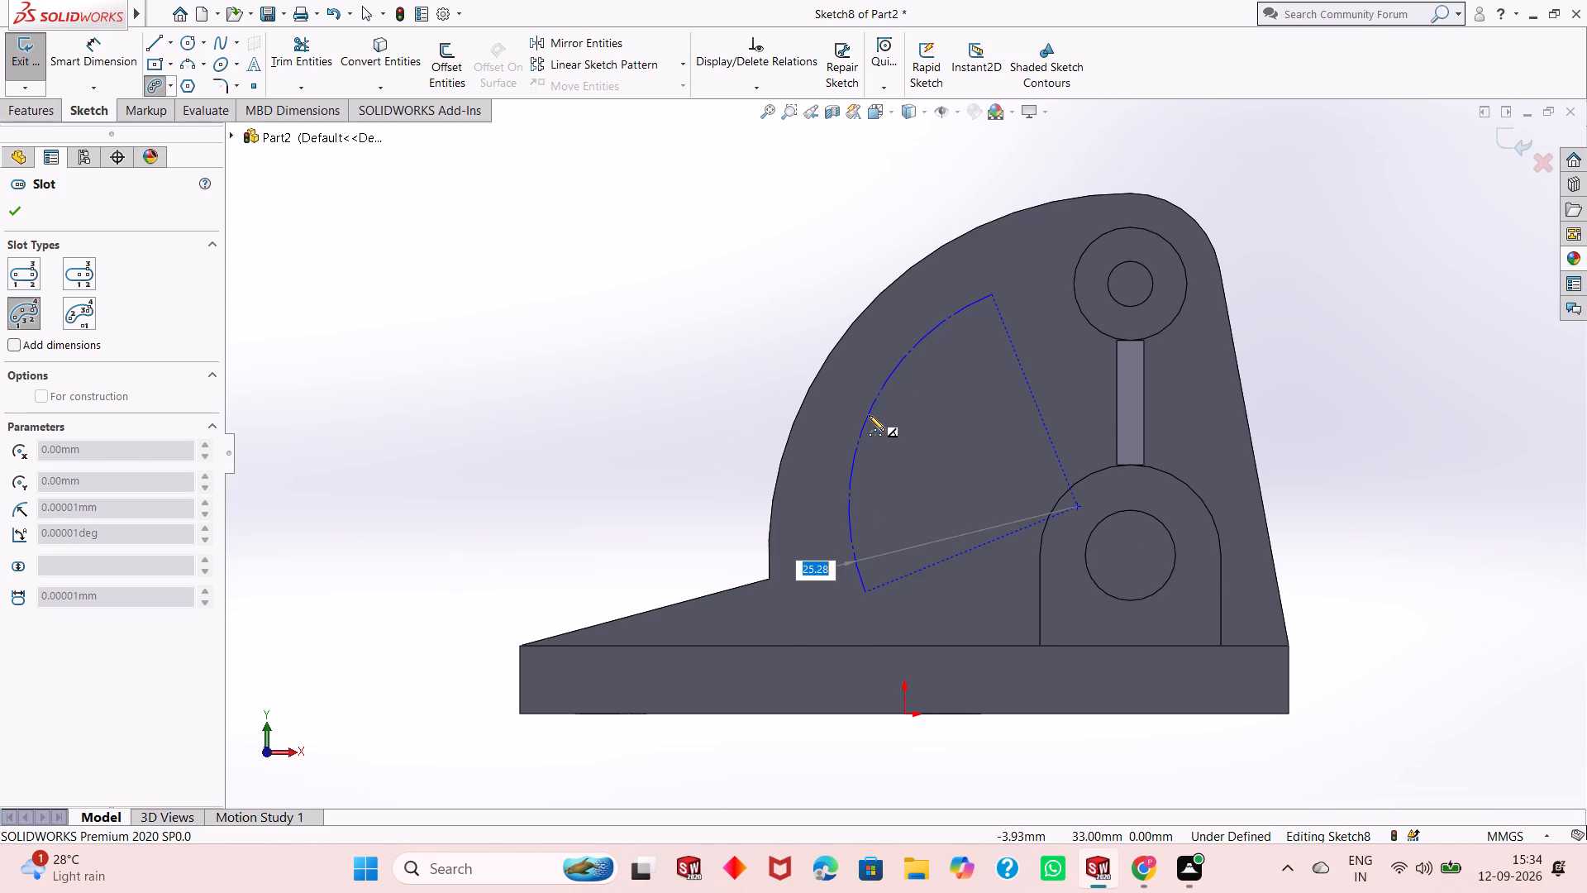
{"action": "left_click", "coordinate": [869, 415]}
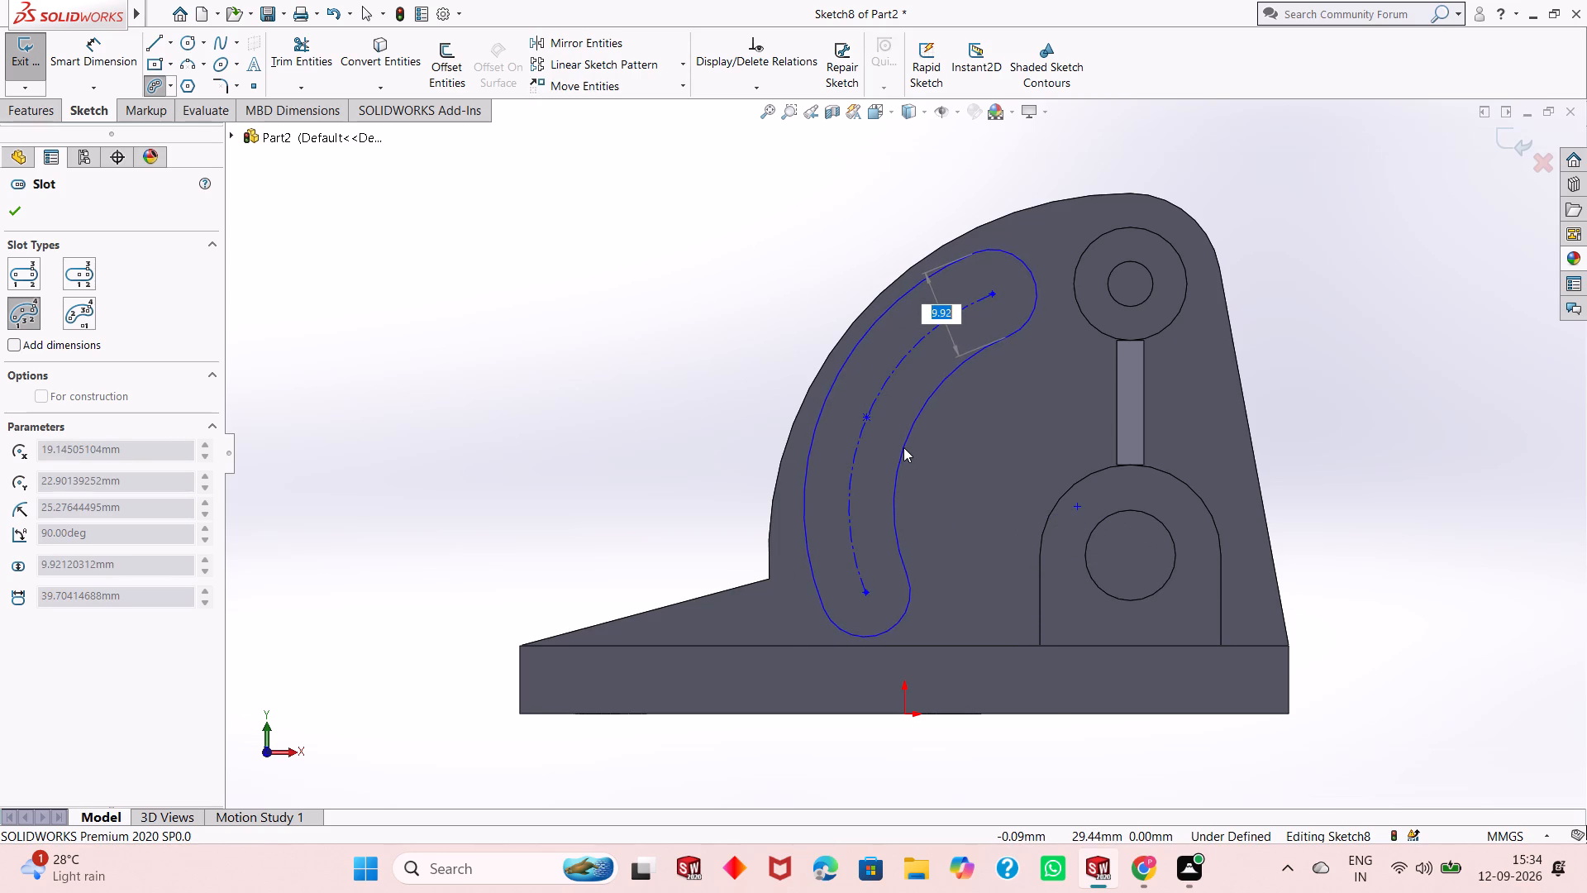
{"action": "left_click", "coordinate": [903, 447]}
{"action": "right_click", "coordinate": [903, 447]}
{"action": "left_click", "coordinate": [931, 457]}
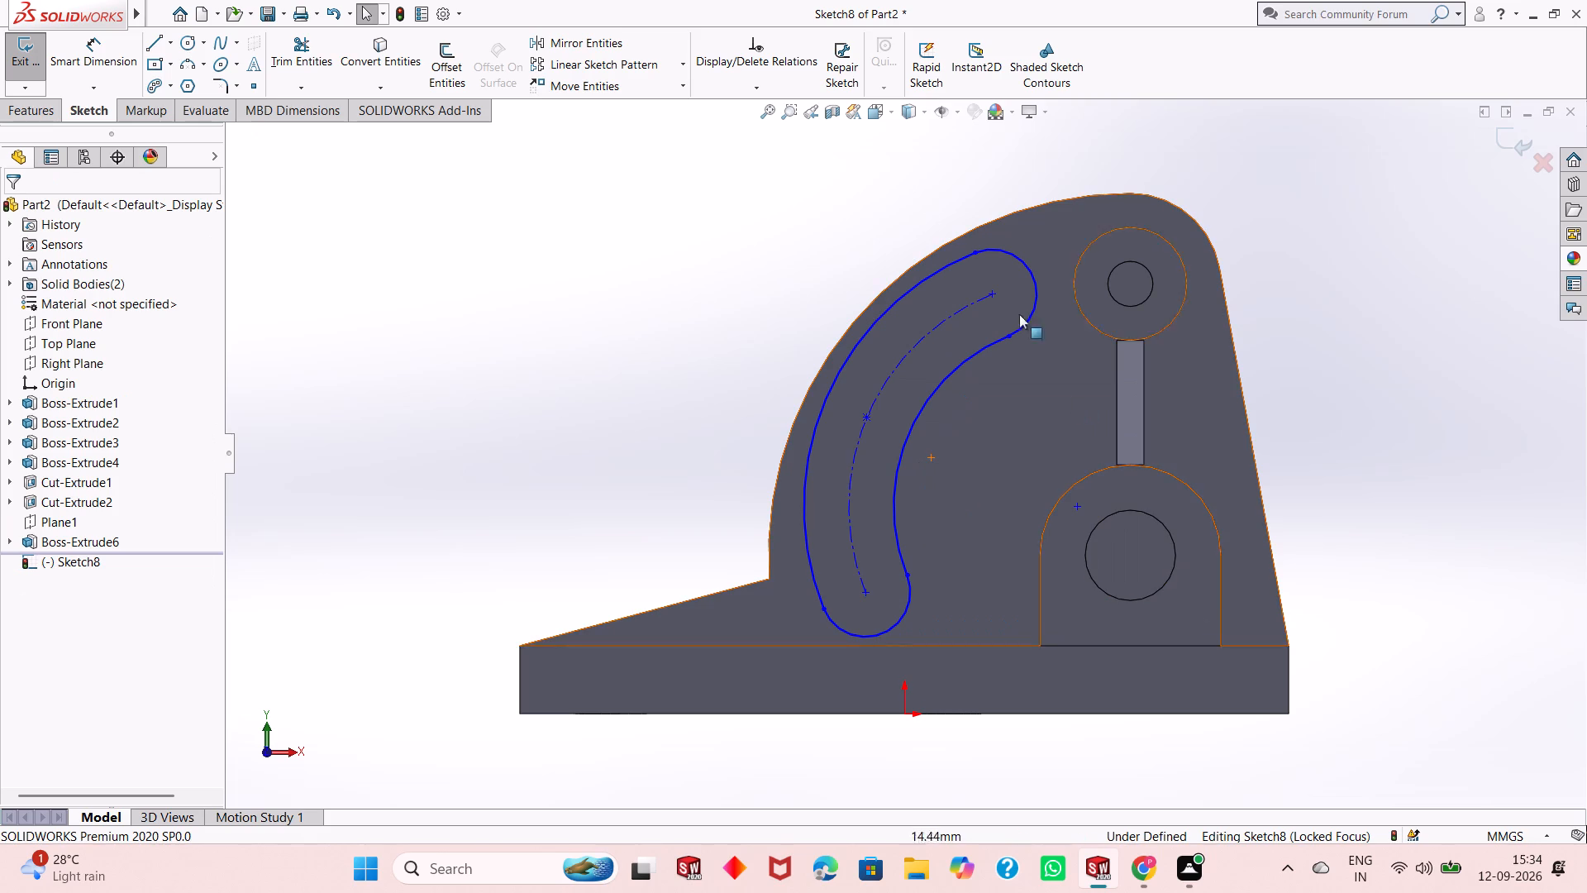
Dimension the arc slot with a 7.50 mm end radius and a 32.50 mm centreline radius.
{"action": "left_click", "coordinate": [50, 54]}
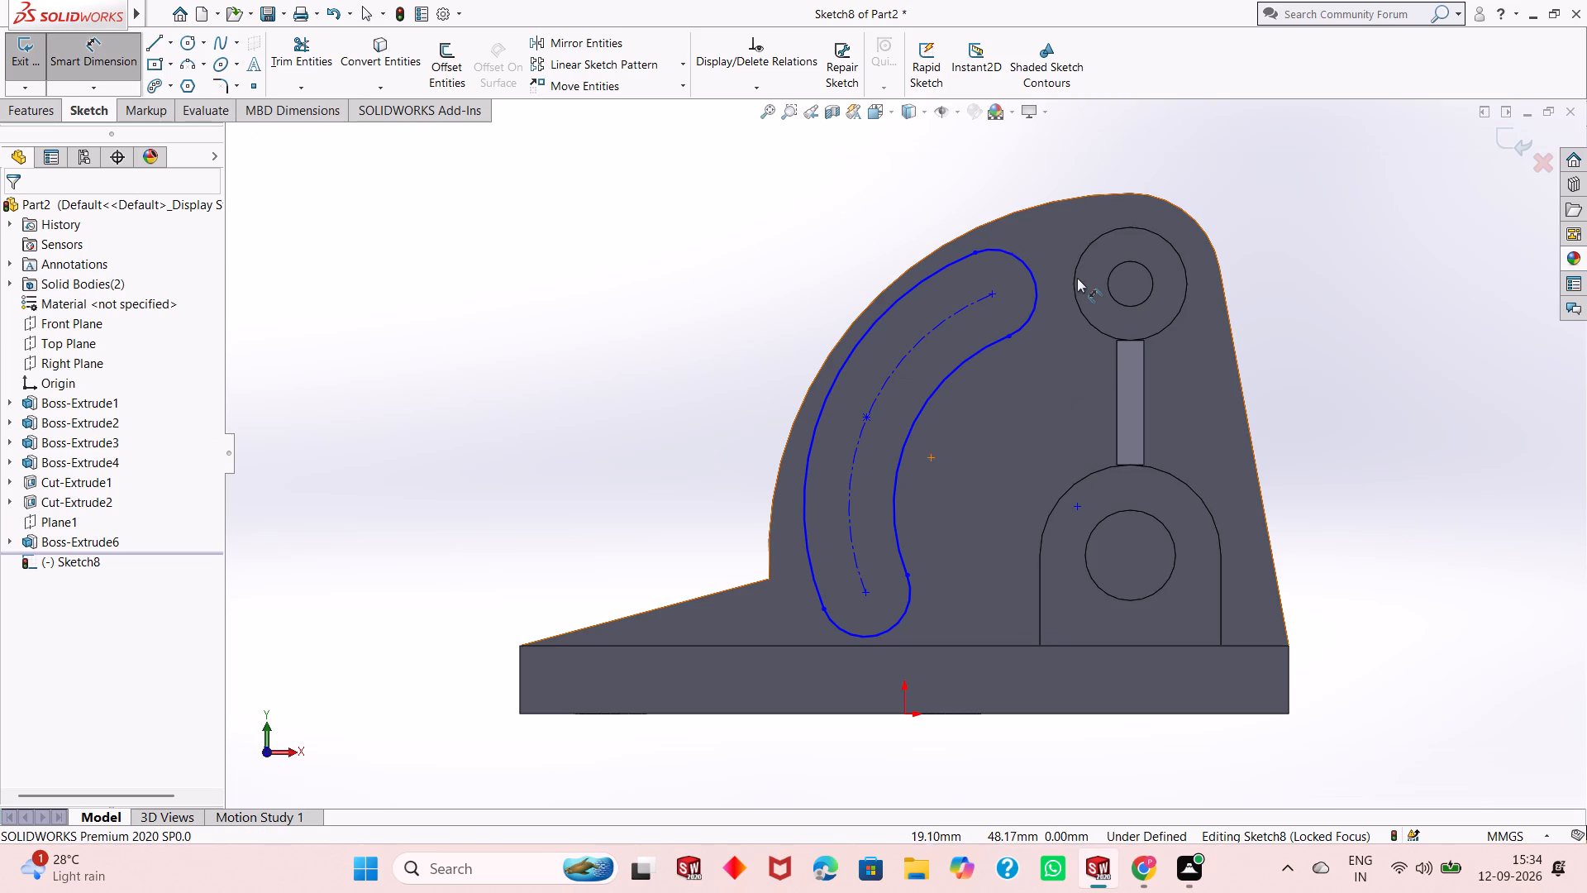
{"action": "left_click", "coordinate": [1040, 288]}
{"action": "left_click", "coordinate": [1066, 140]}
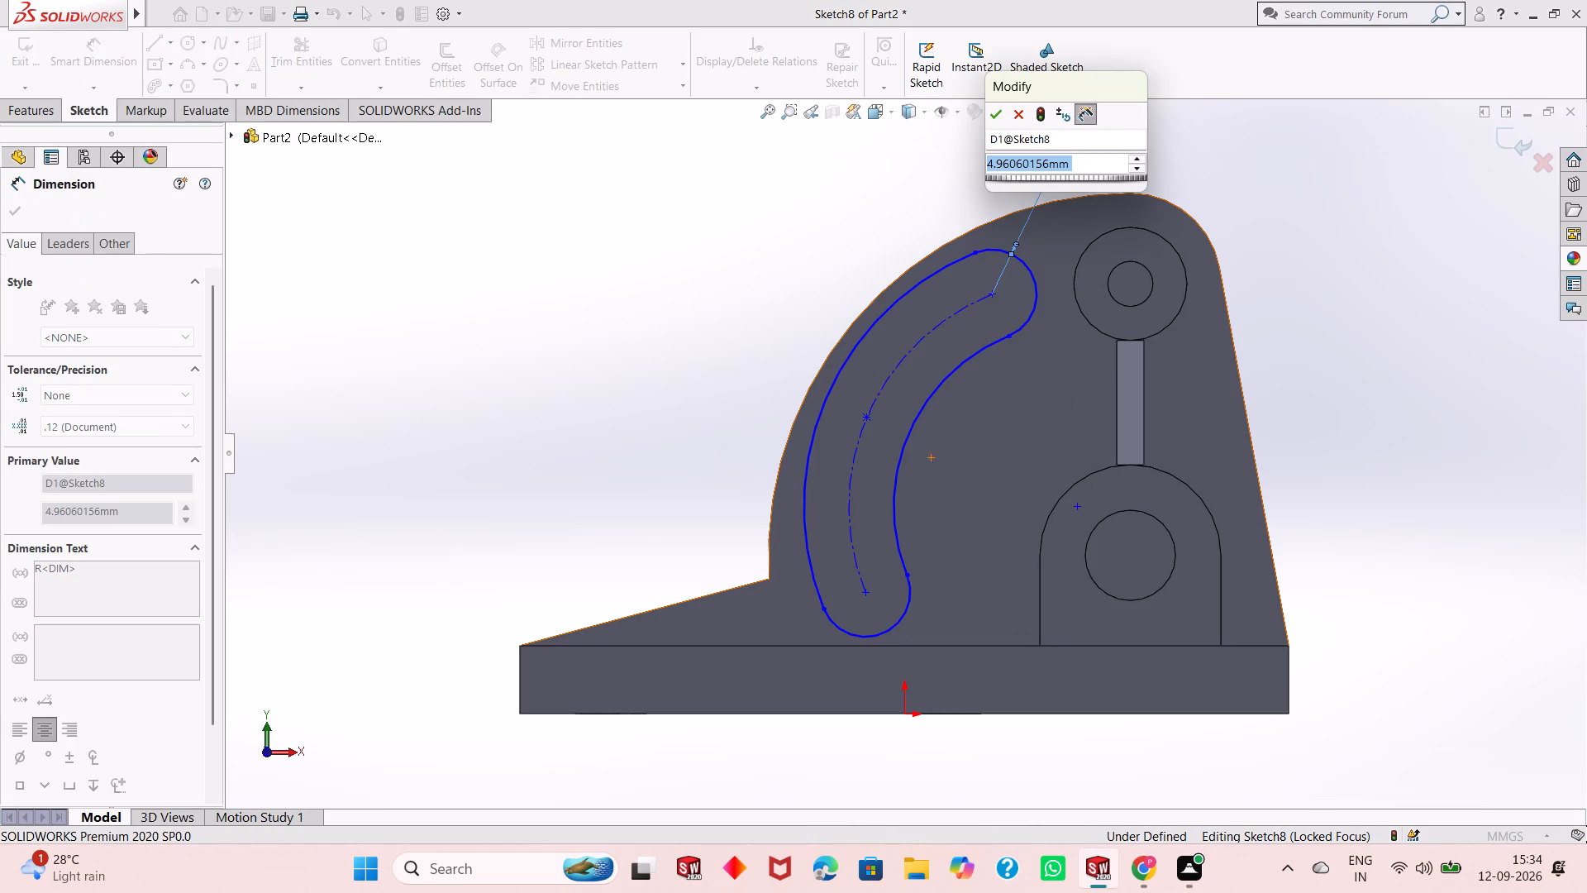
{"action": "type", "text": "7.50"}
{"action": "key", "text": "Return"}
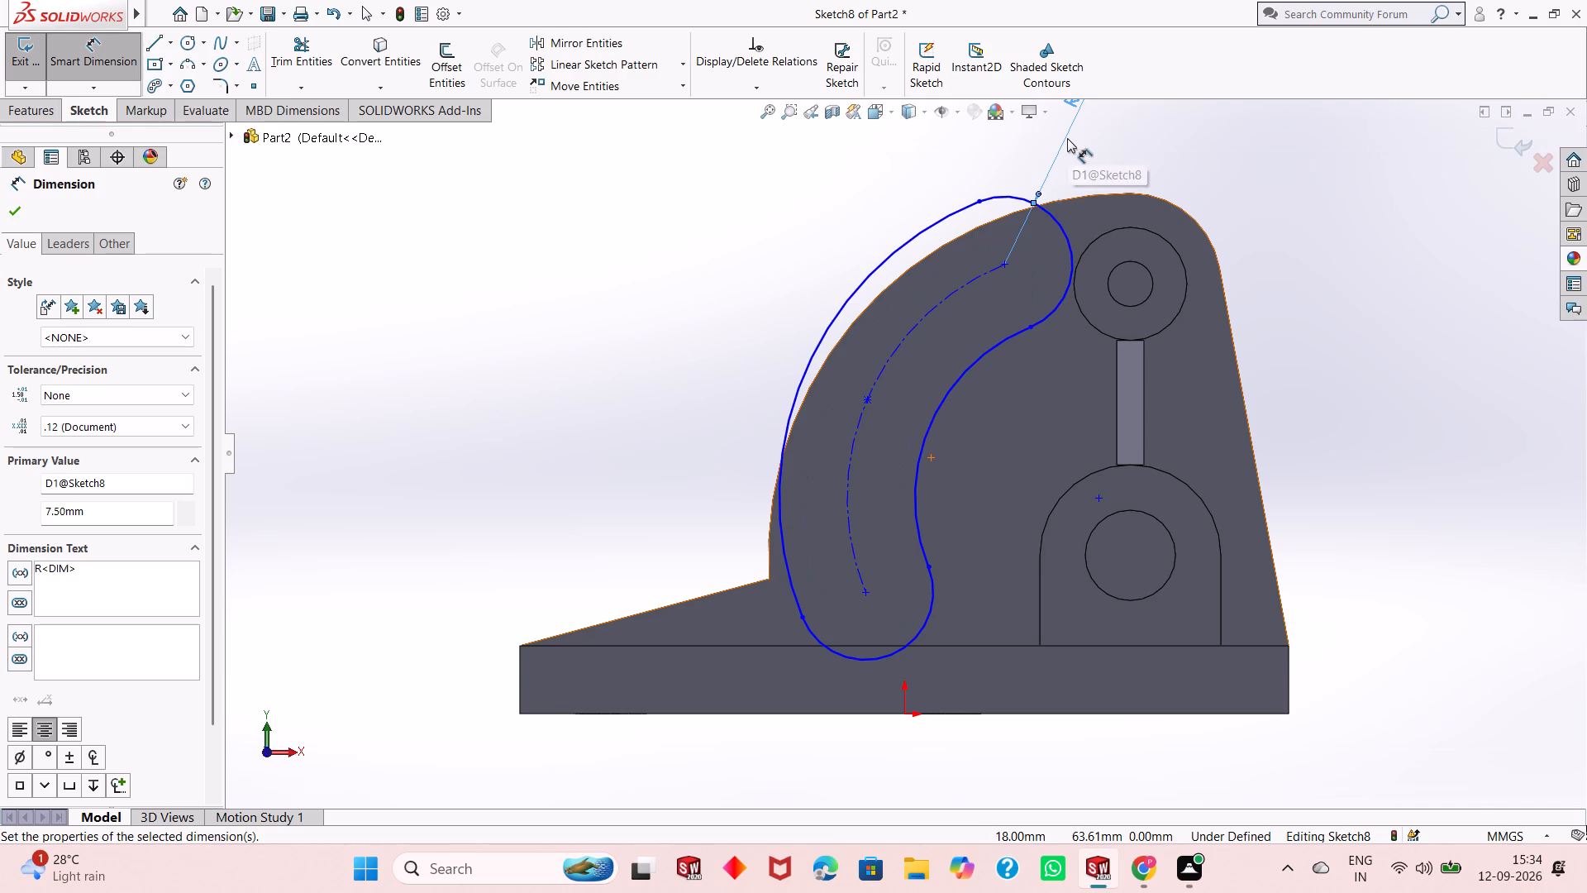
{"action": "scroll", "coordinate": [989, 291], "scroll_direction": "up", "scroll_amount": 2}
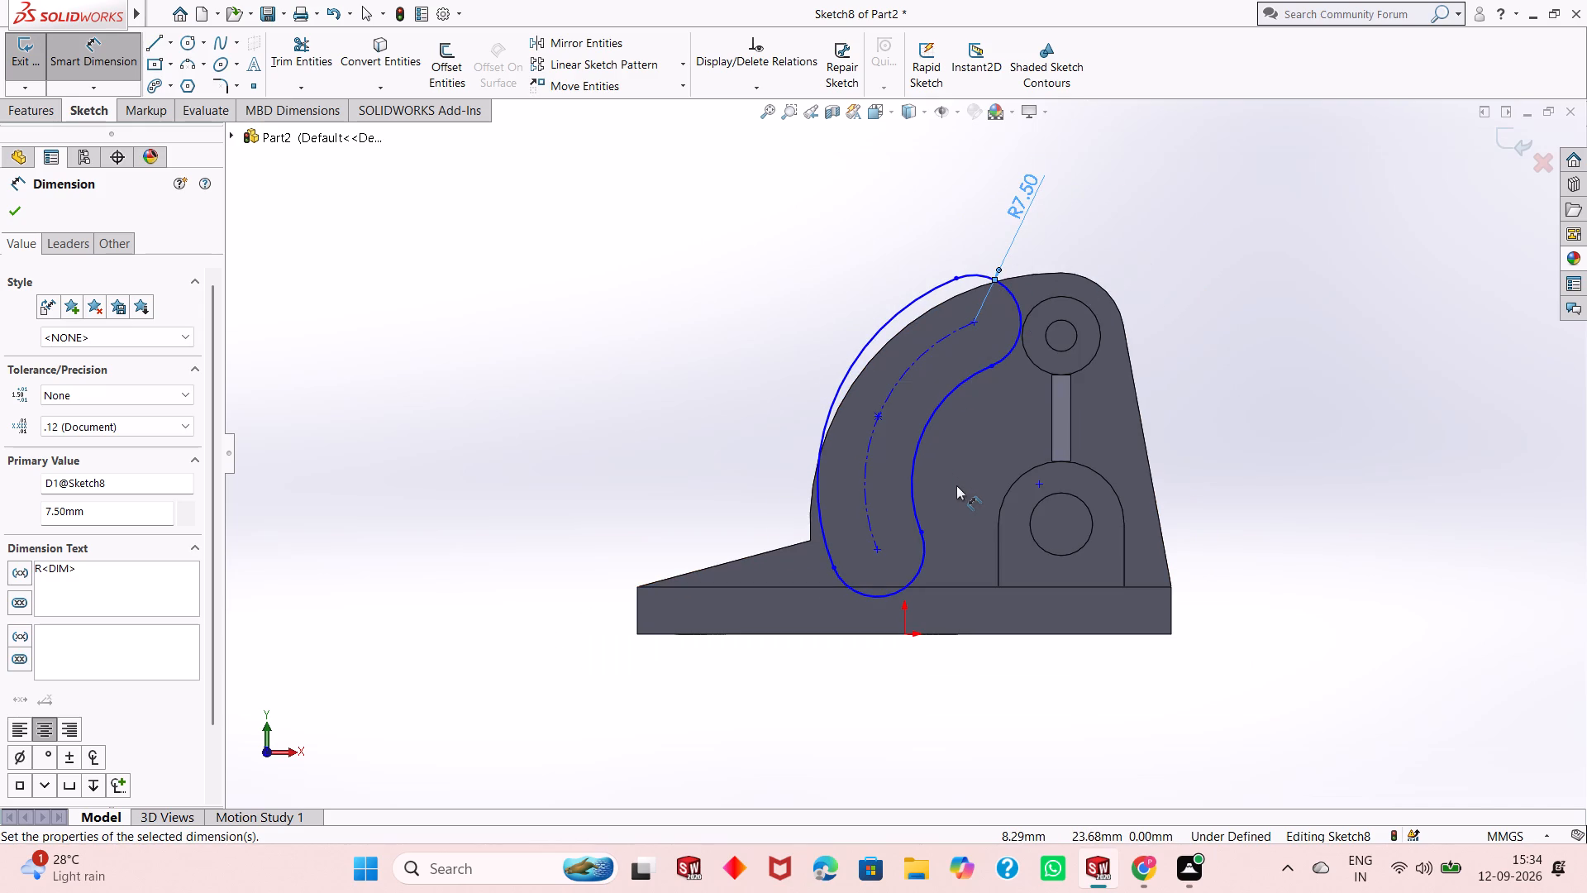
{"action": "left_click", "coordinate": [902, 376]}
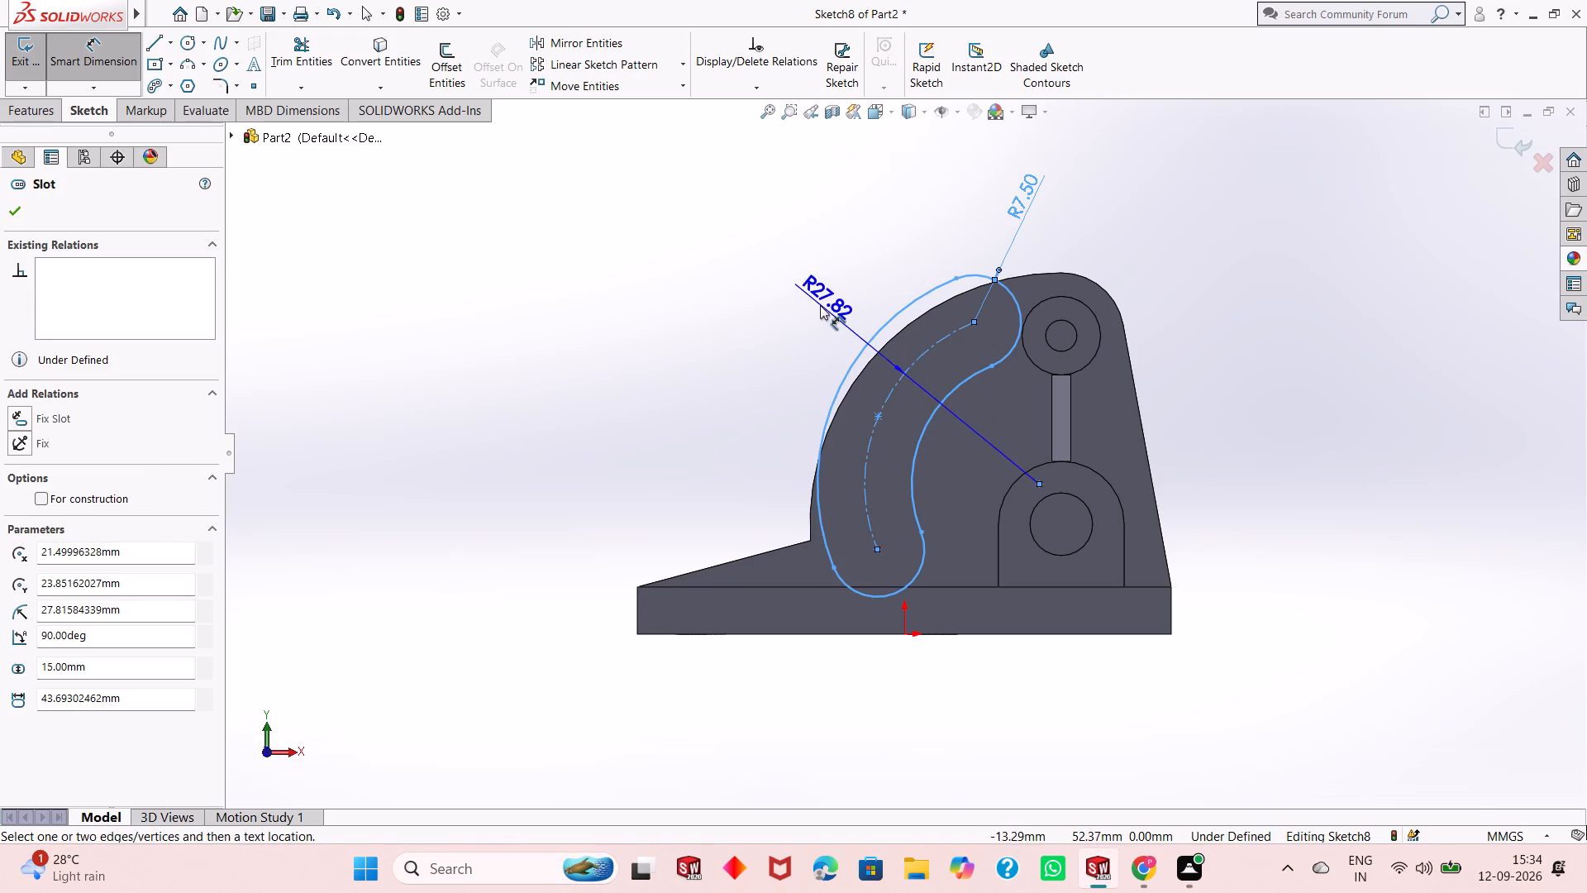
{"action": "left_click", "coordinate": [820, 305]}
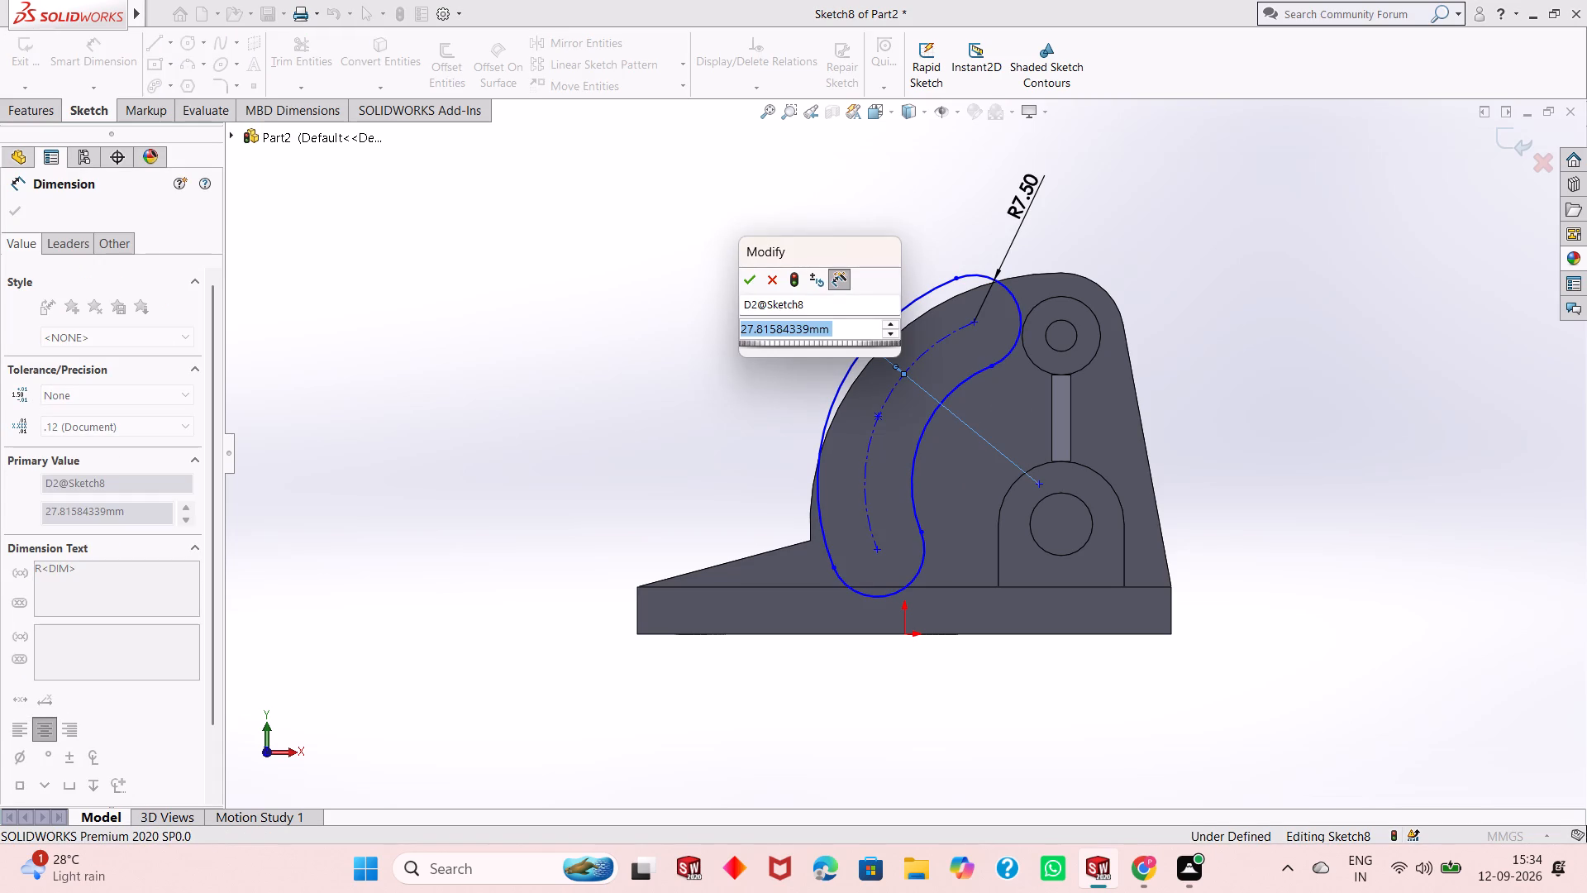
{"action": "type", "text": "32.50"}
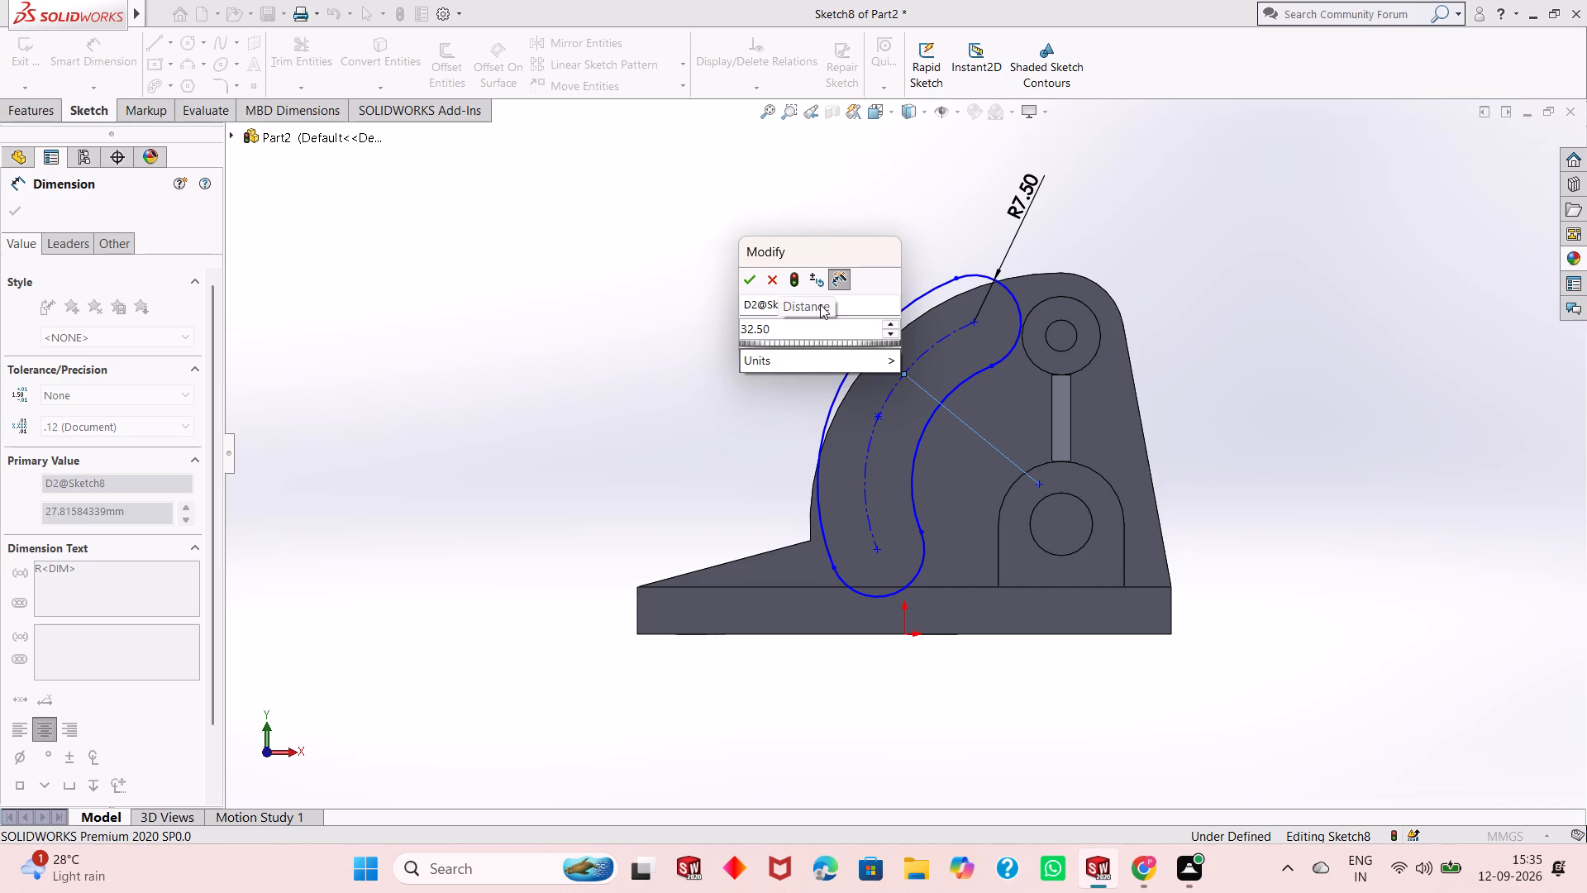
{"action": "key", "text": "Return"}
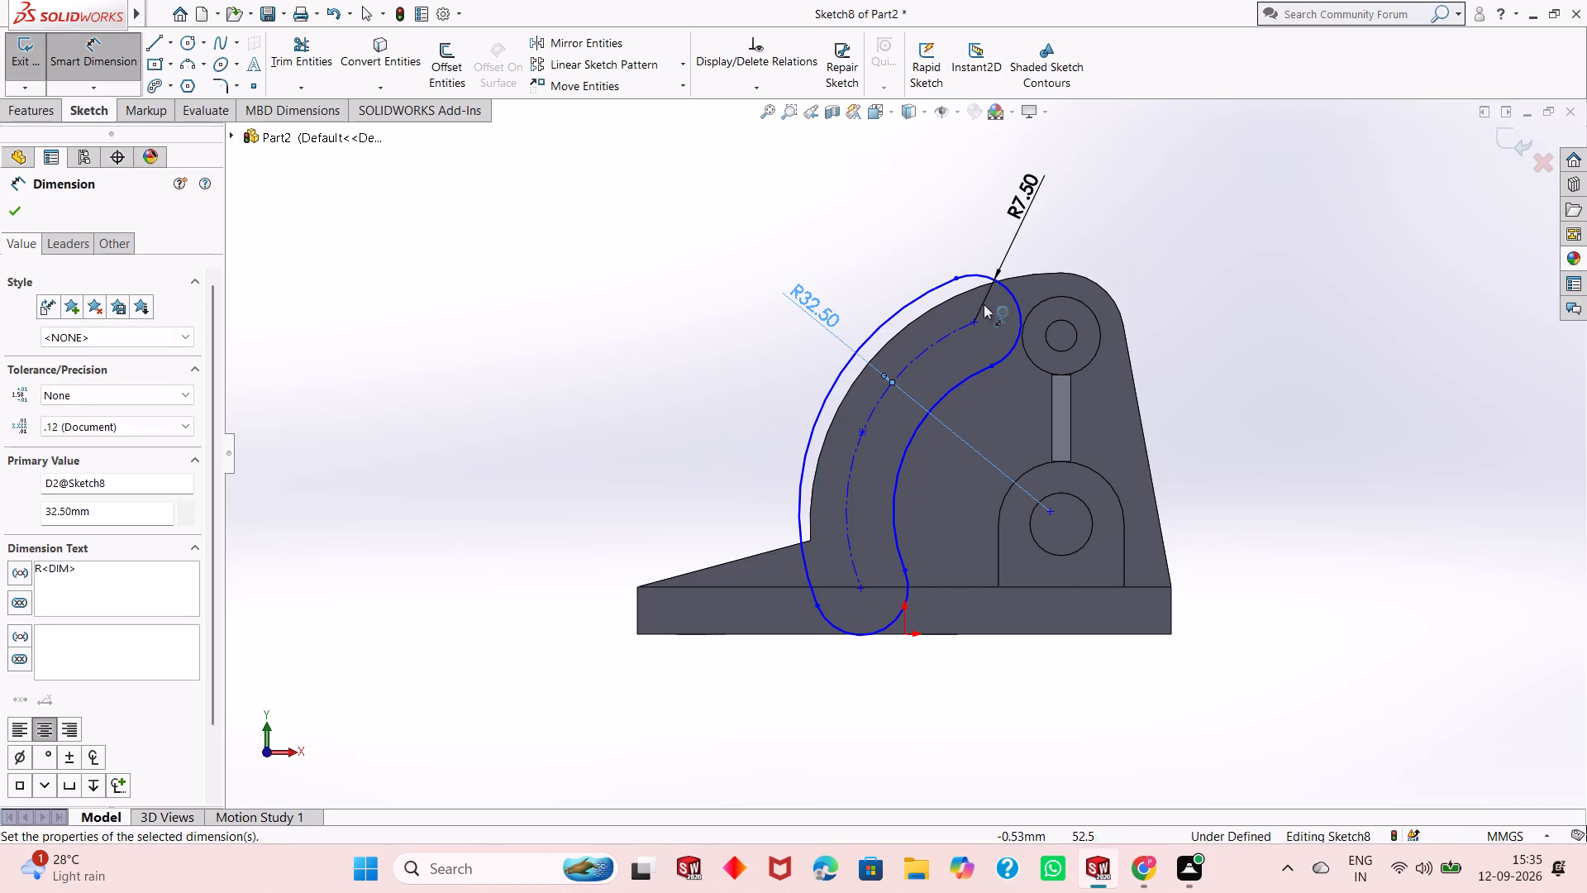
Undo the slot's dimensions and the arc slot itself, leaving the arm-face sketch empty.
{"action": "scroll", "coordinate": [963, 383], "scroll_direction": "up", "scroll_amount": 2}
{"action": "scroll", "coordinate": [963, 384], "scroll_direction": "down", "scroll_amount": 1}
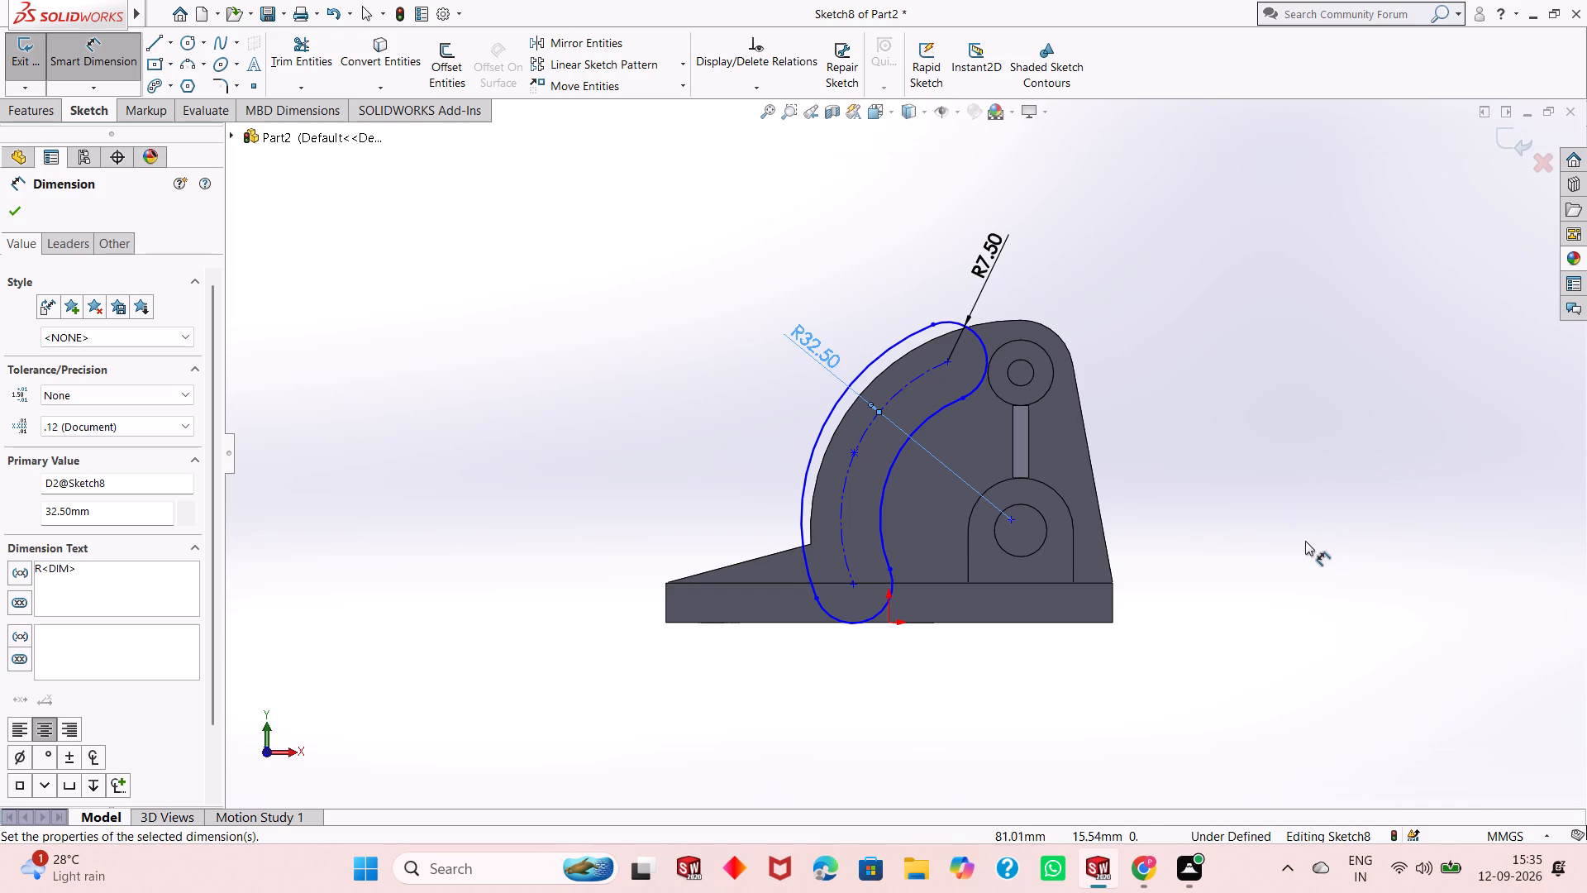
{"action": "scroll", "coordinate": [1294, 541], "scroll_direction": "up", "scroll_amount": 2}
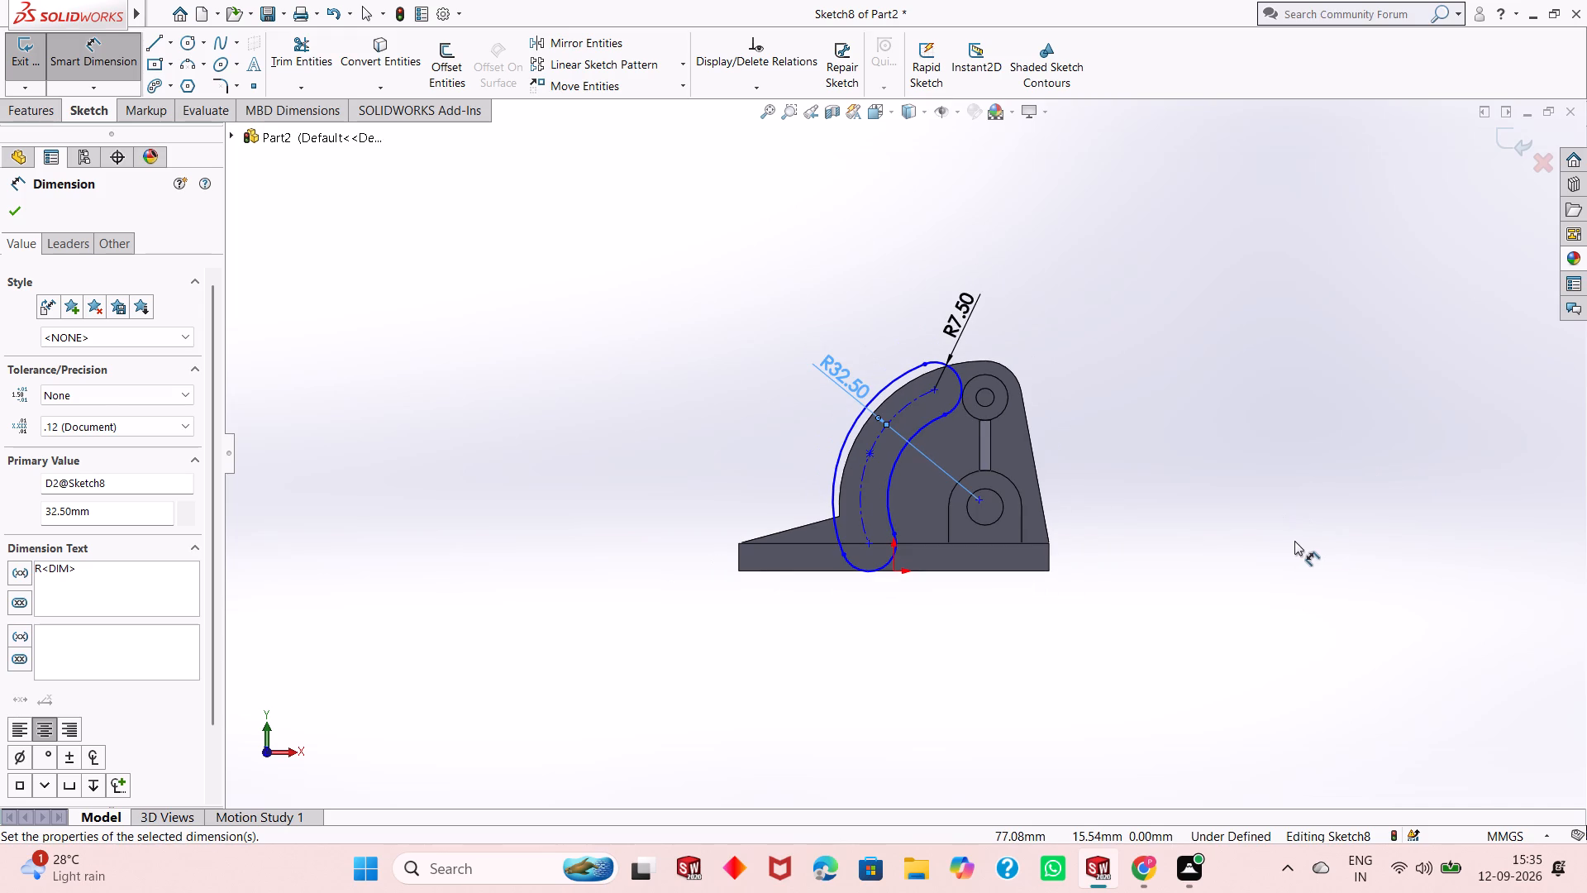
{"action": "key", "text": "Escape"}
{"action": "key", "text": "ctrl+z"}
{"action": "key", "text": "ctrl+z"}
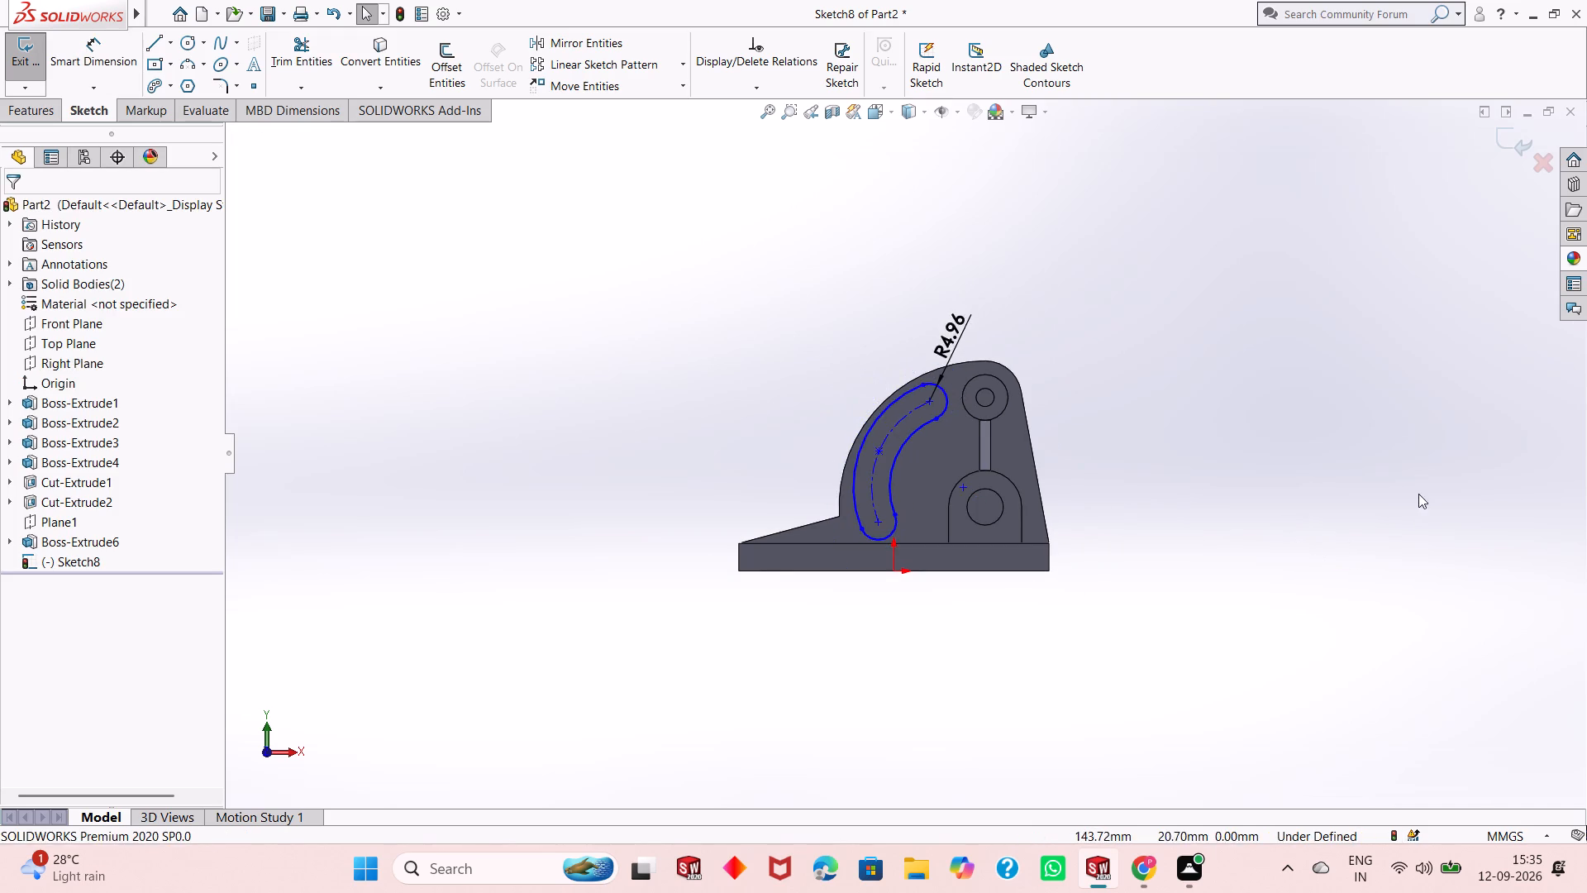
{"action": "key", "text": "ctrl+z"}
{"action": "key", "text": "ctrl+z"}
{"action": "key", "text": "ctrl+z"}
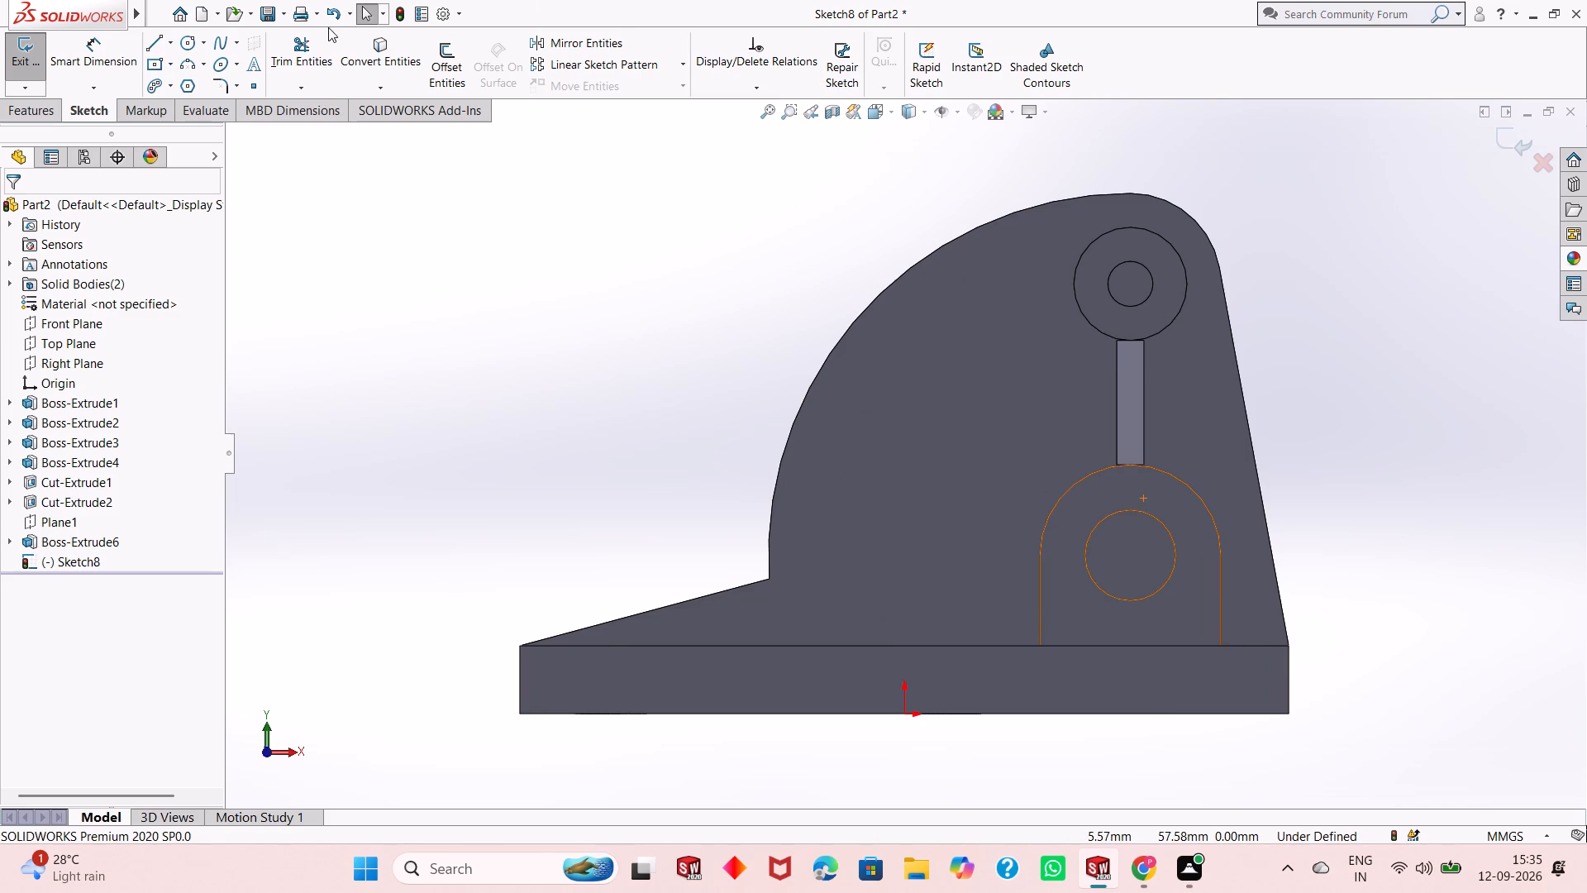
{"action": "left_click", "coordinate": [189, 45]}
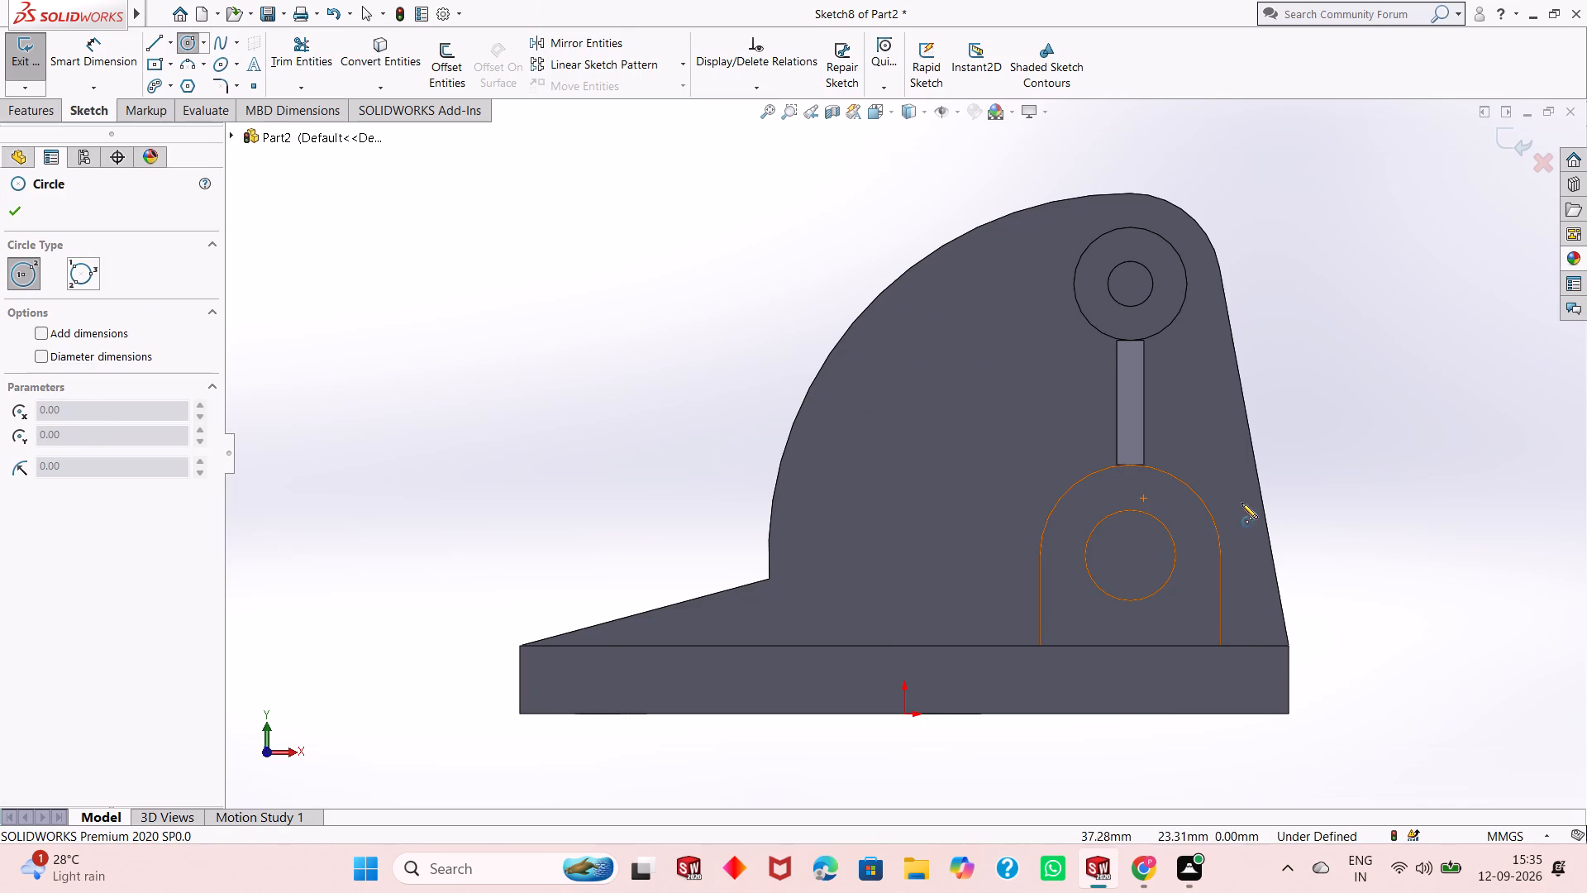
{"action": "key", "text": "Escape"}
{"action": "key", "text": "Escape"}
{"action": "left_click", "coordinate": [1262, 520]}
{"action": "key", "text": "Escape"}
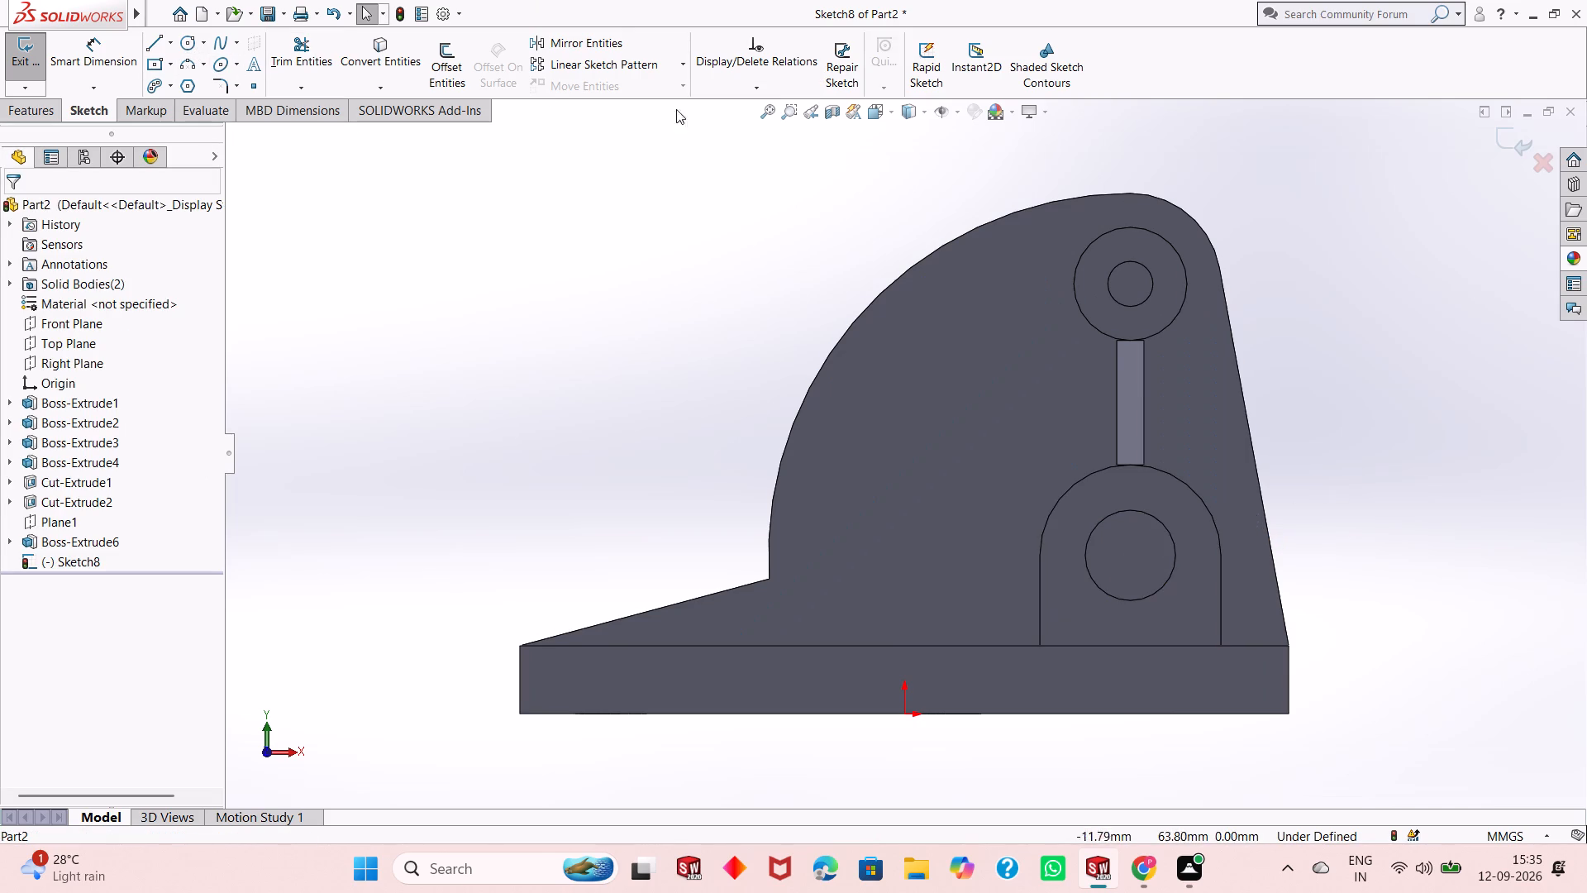
Sketch a circle of 40 mm radius centred on the lug's hole, reaching the arm's curved outer edge.
{"action": "left_click", "coordinate": [185, 37]}
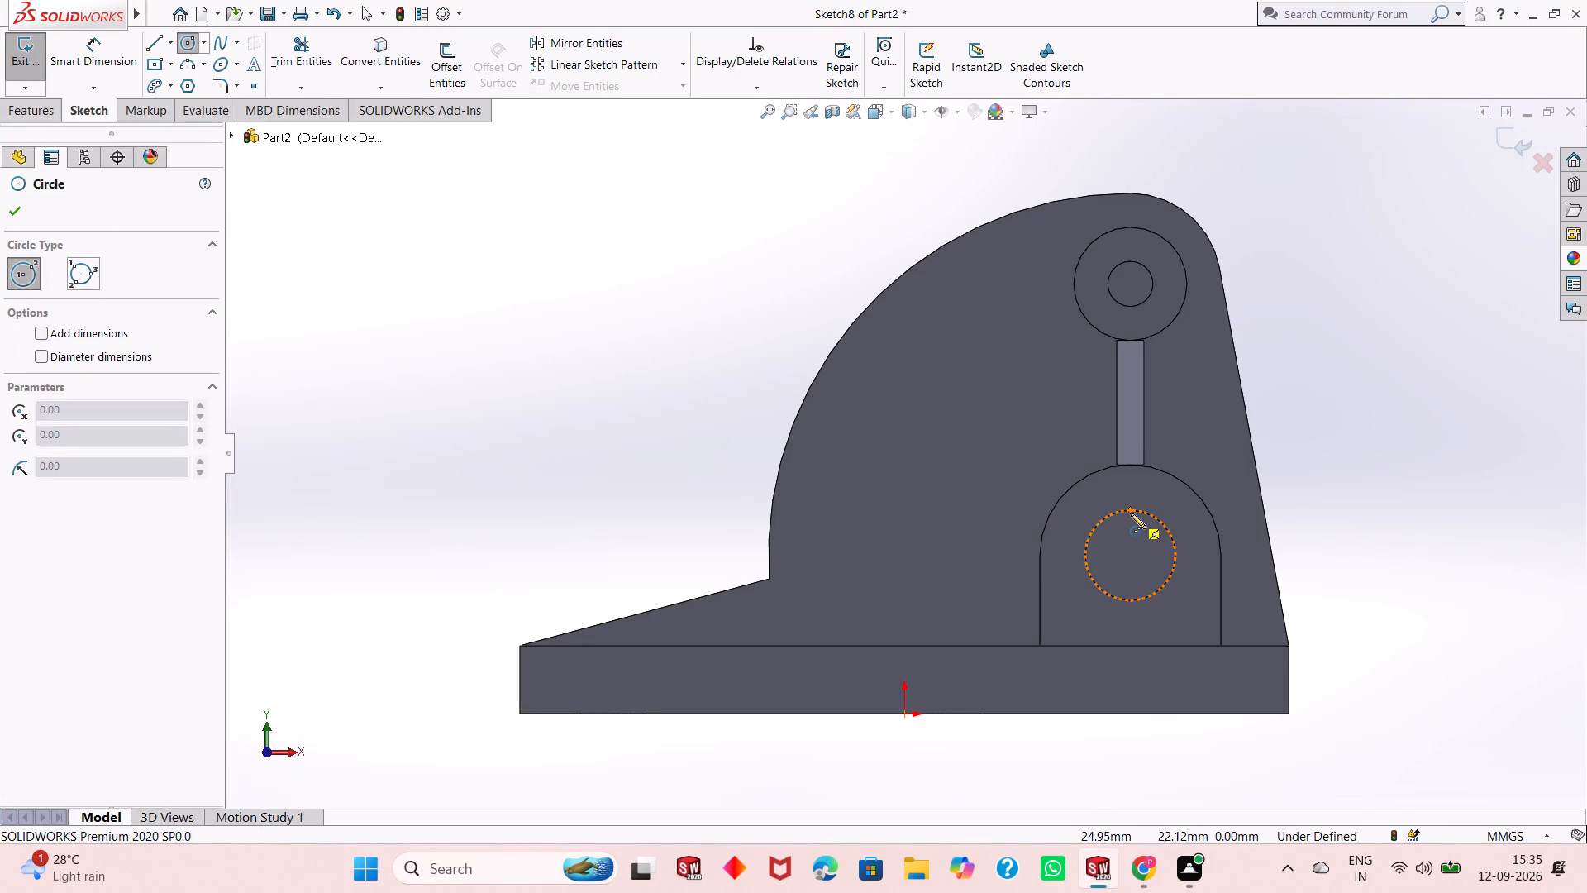
{"action": "left_click", "coordinate": [1127, 556]}
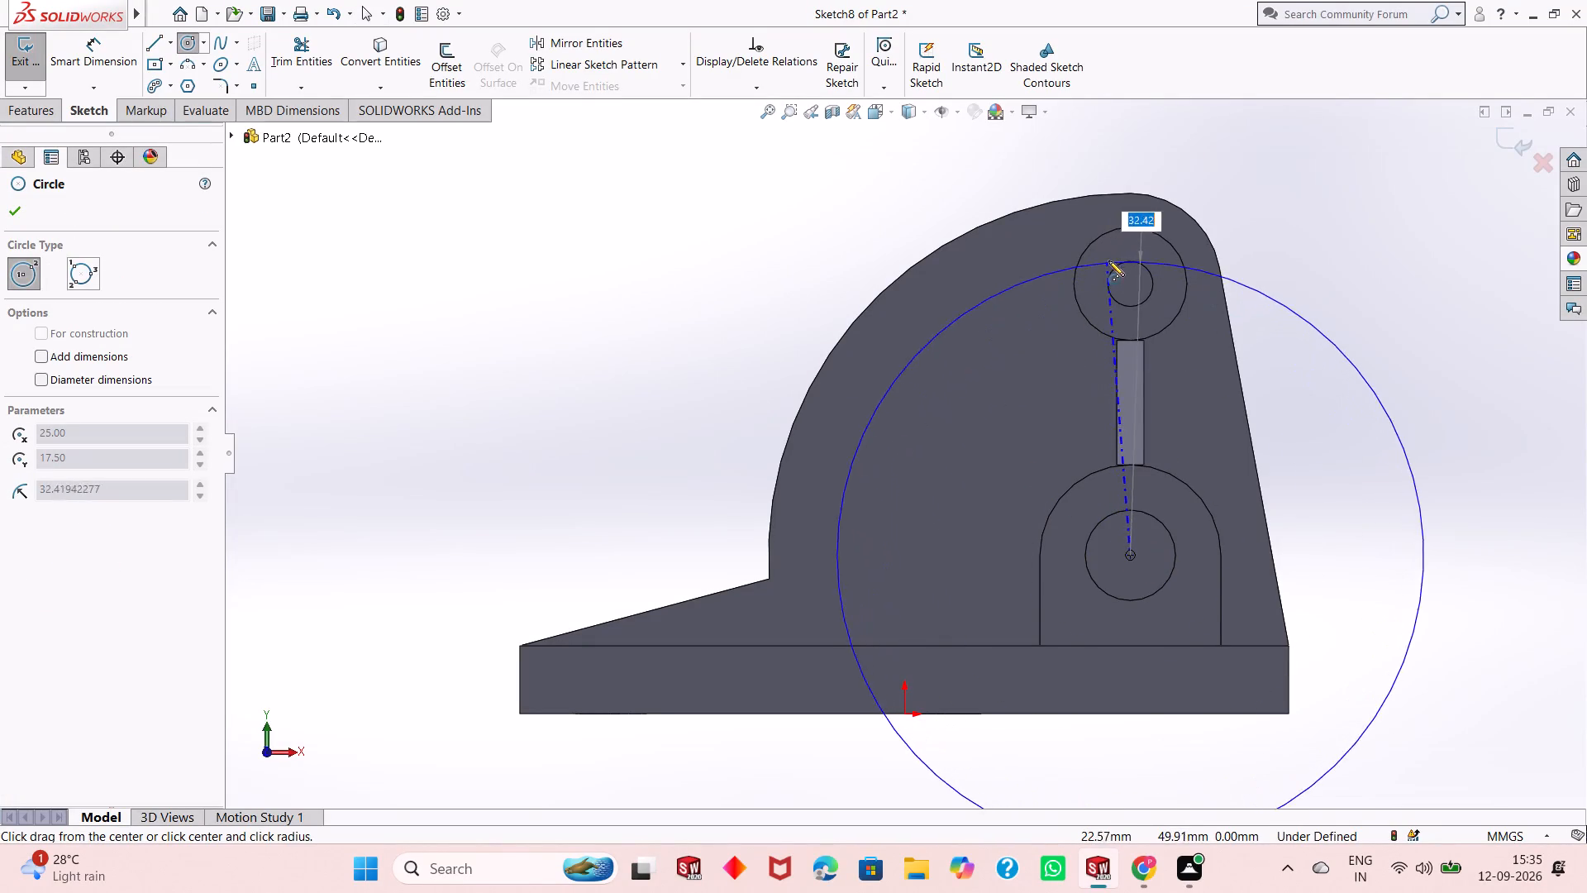
{"action": "left_click", "coordinate": [1105, 193]}
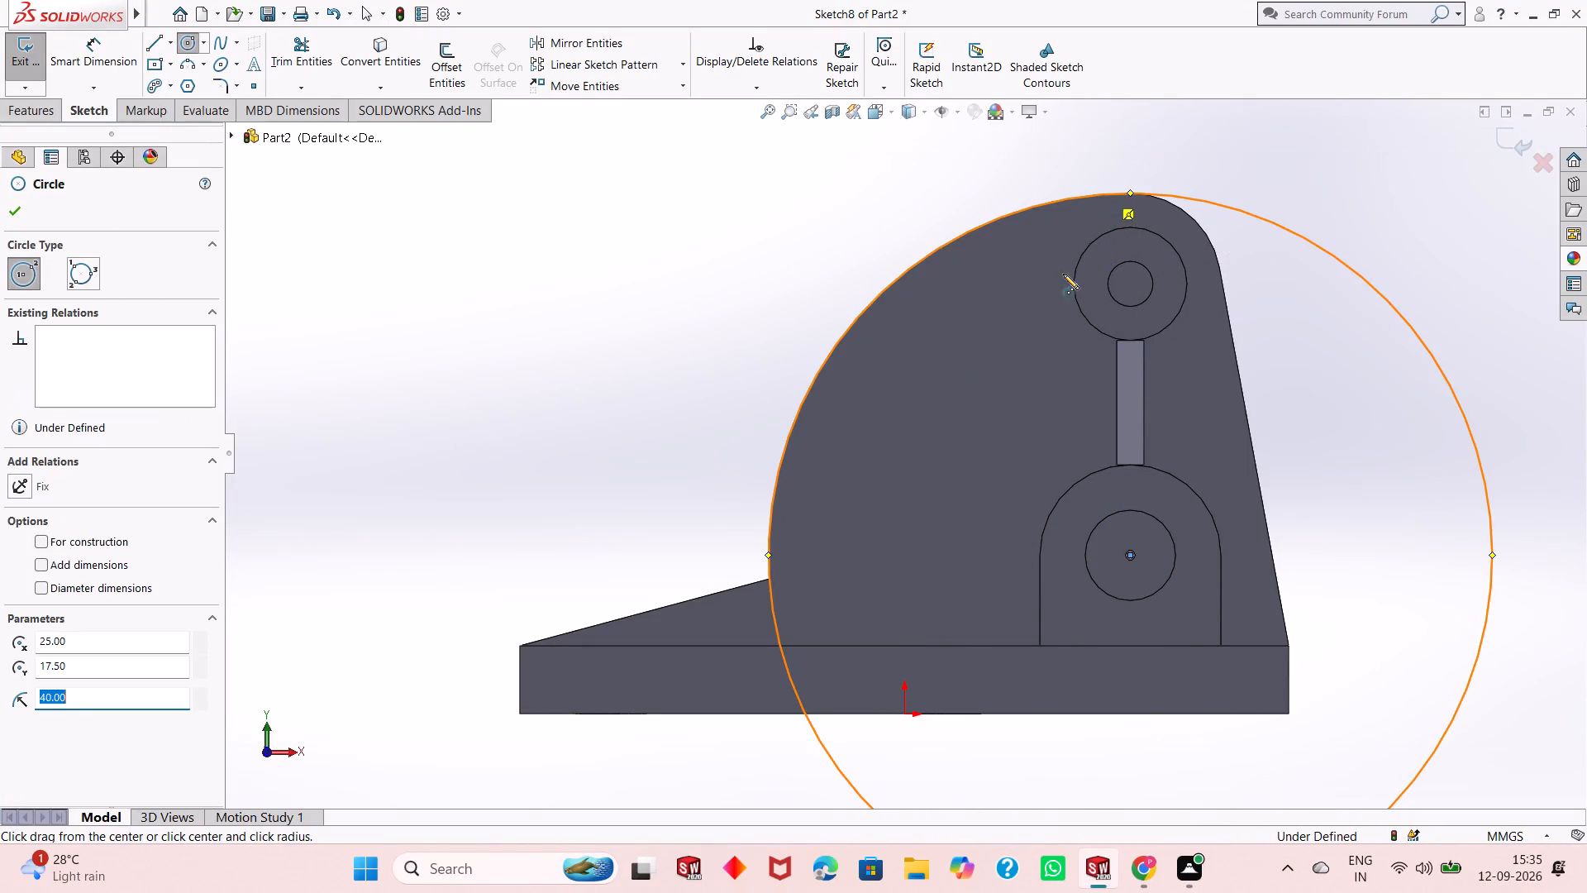
{"action": "scroll", "coordinate": [1003, 385], "scroll_direction": "up", "scroll_amount": 1}
{"action": "key", "text": "Escape"}
{"action": "key", "text": "Escape"}
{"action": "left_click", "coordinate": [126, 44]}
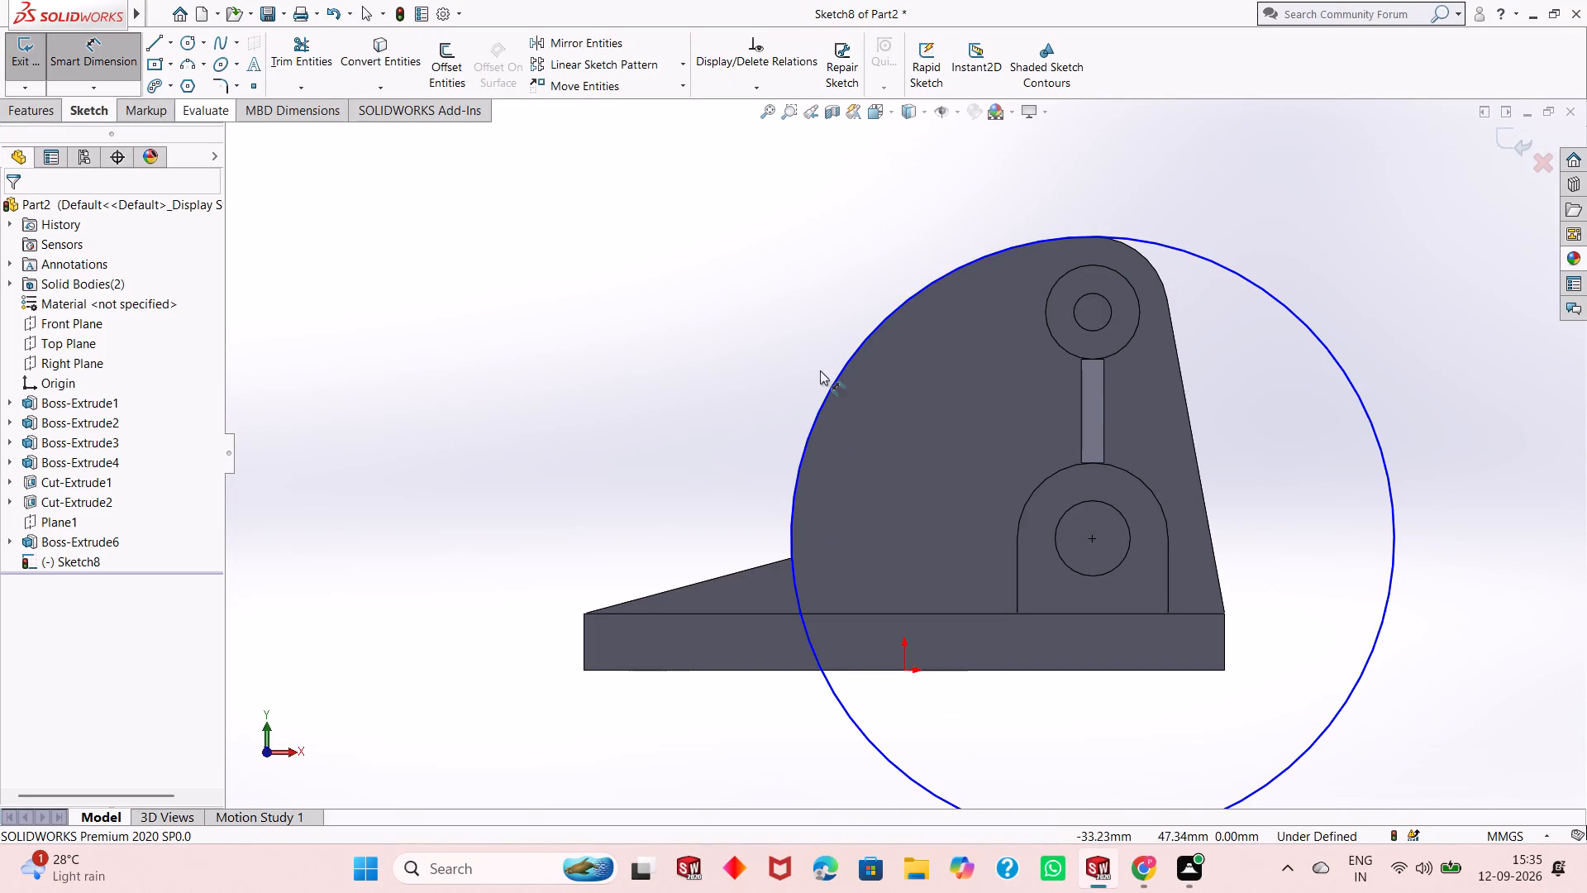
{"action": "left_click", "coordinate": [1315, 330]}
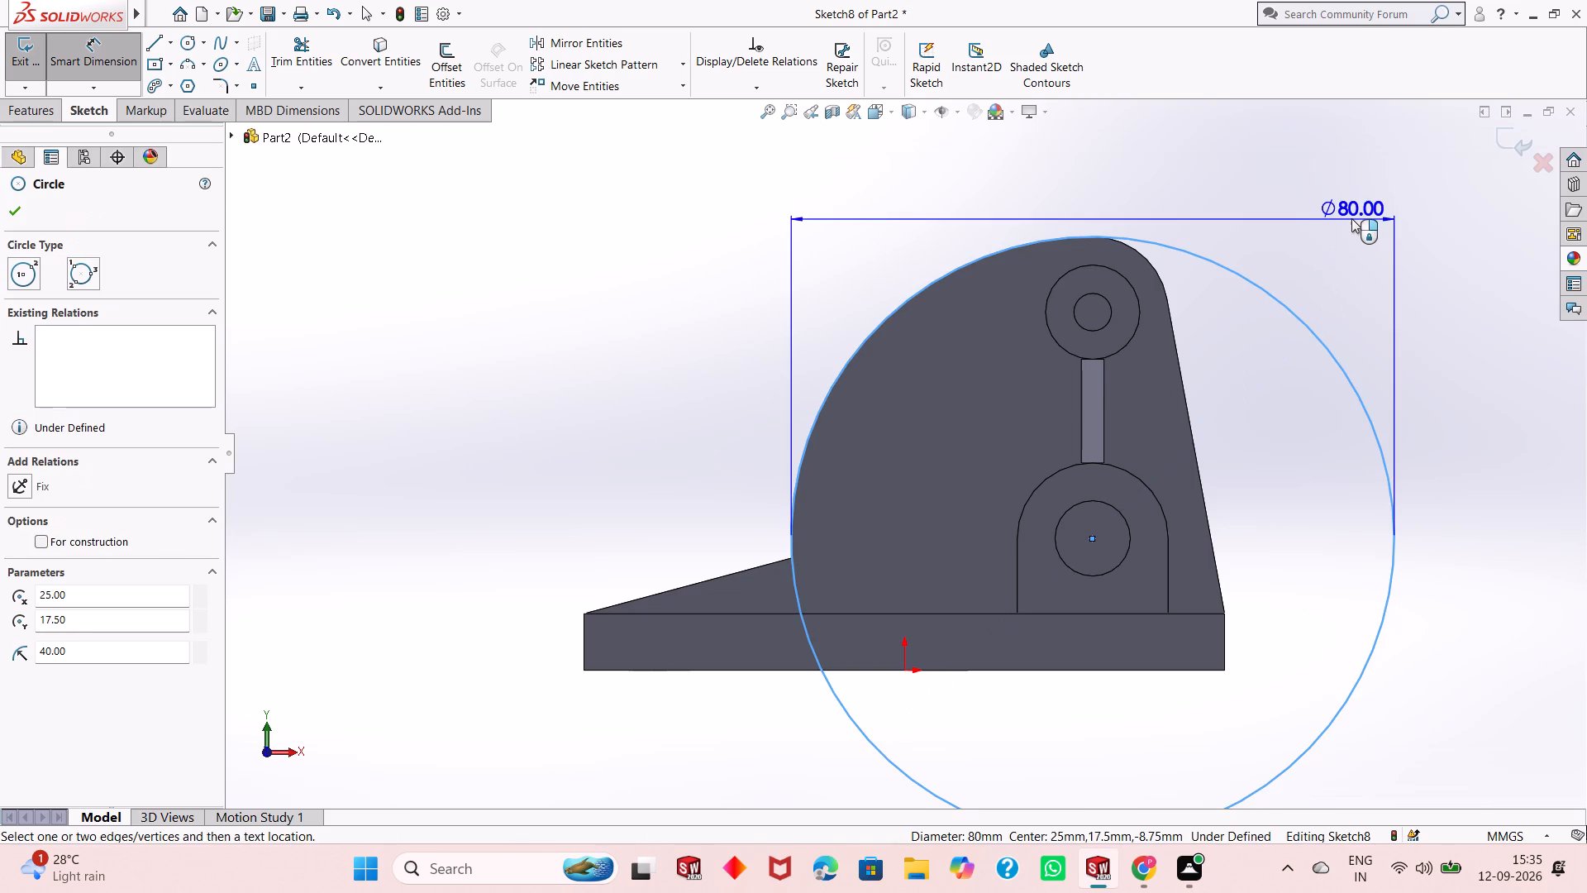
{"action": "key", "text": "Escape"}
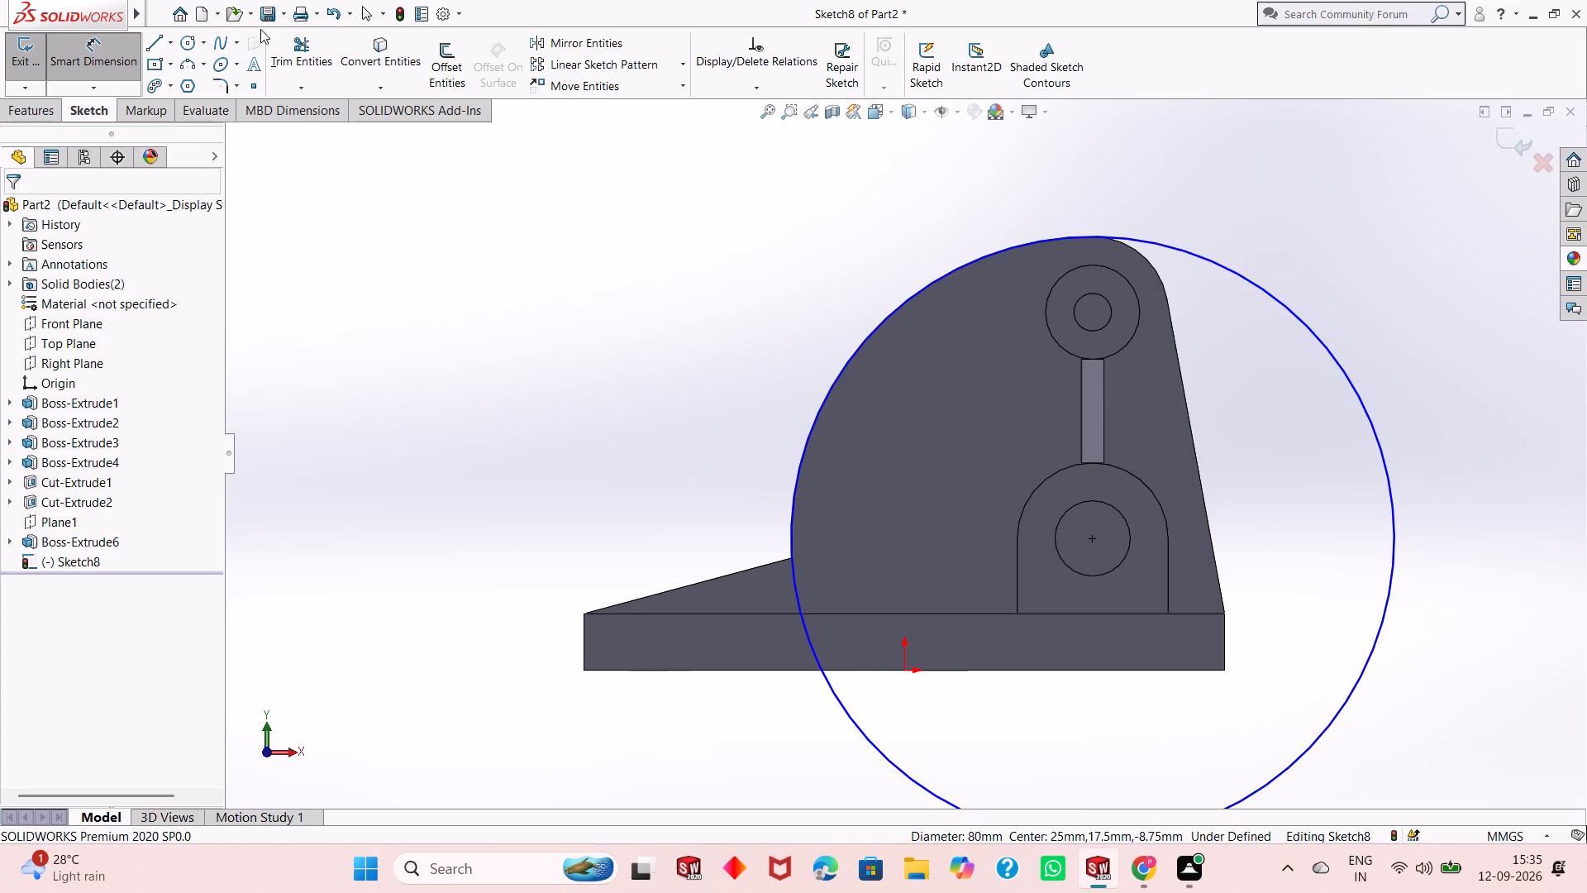
Sketch a second circle concentric with the lug's hole and set its diameter to 25 mm.
{"action": "left_click", "coordinate": [187, 41]}
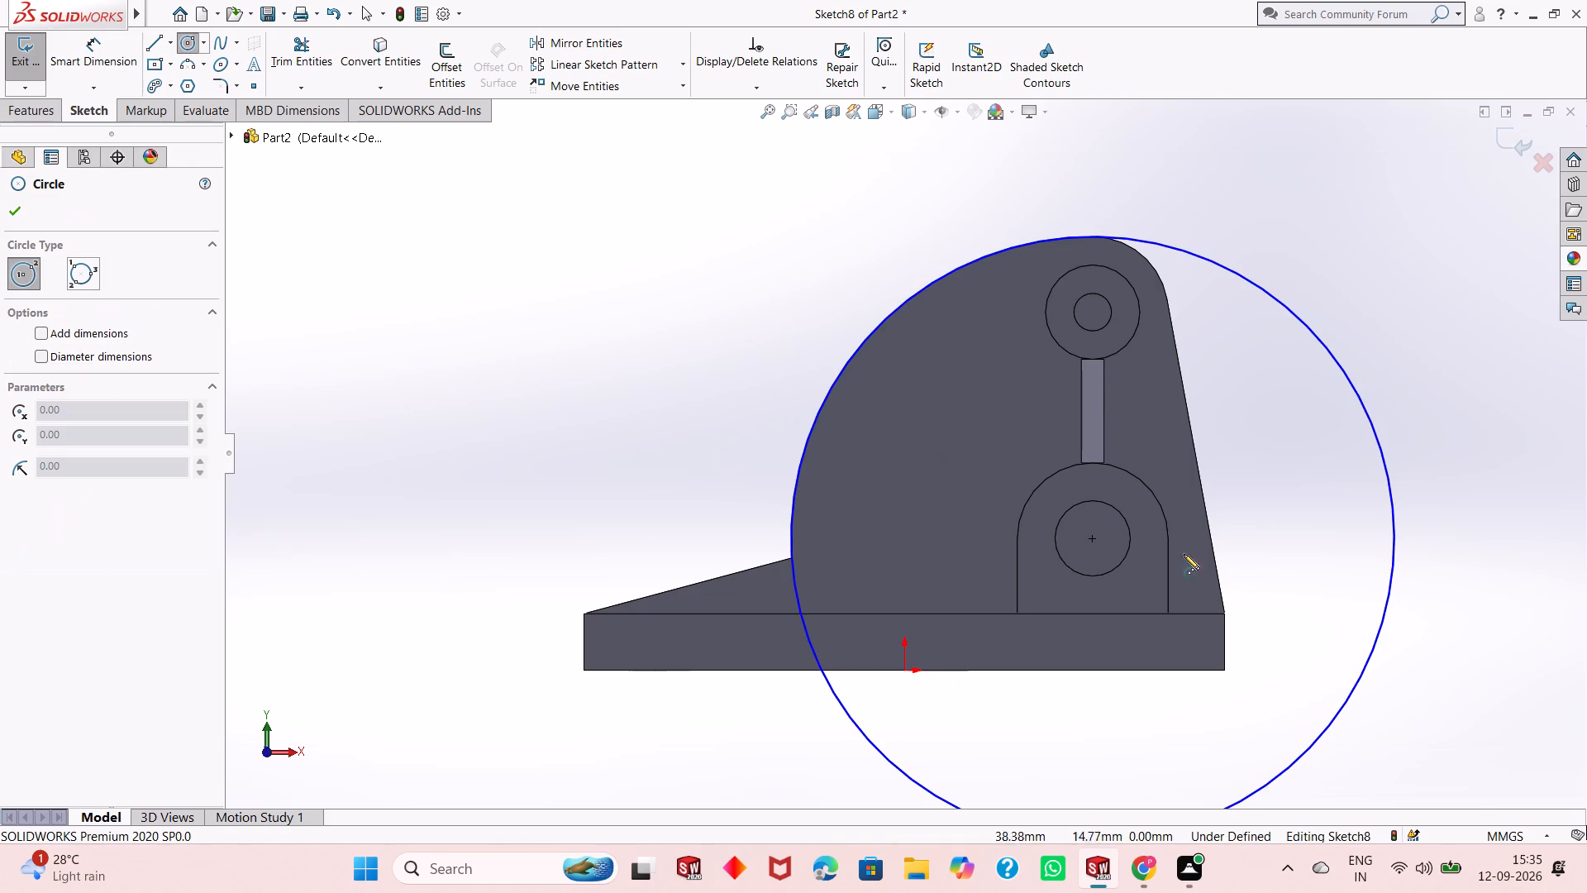
{"action": "left_click", "coordinate": [1096, 541]}
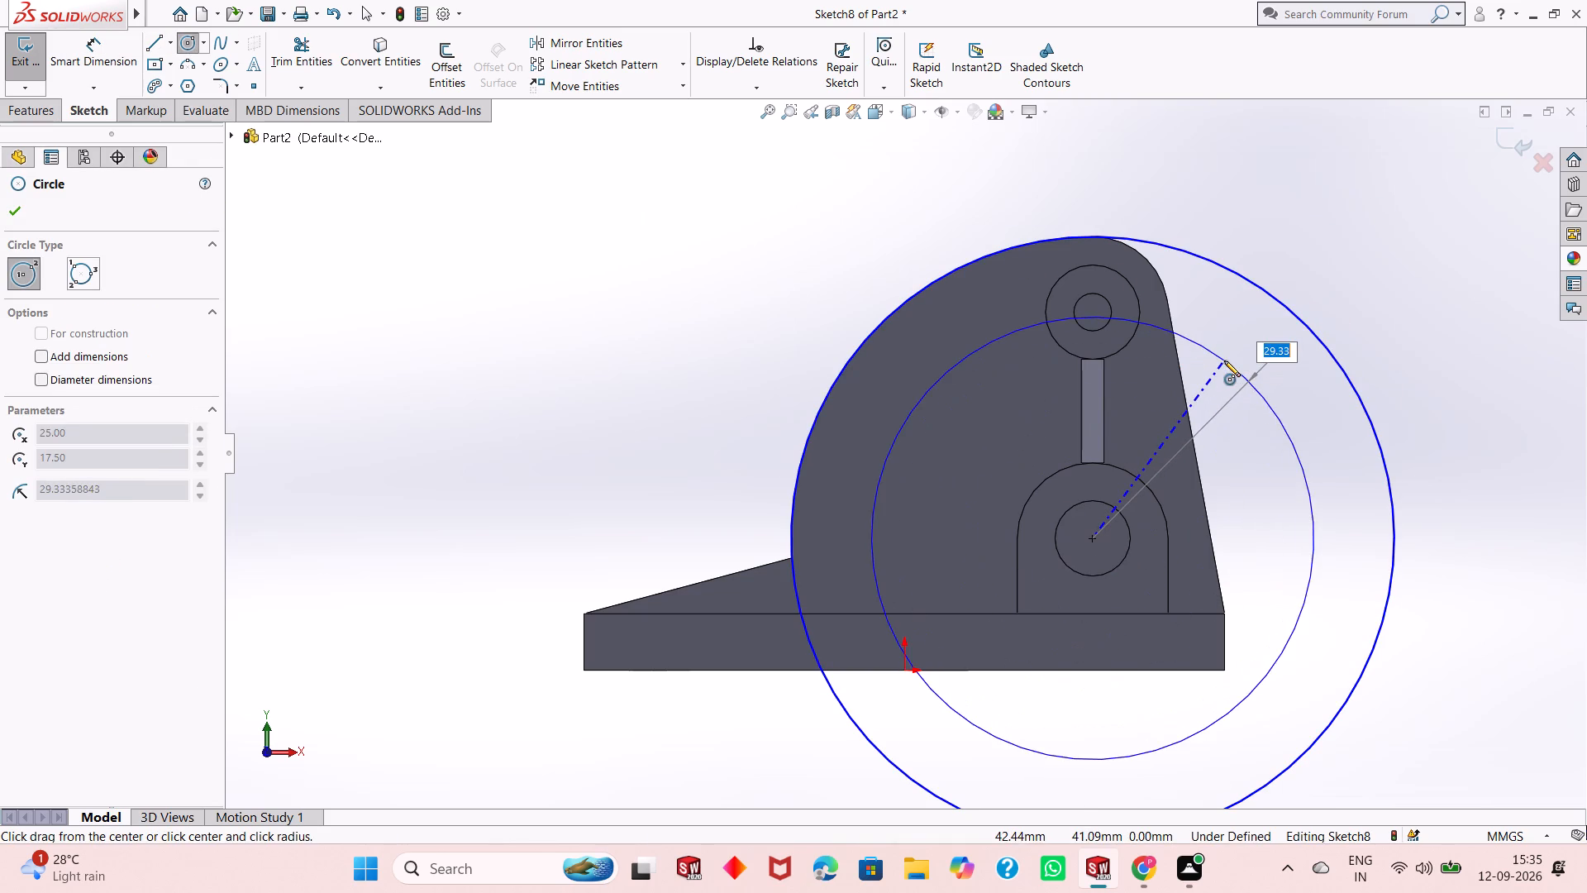
{"action": "left_click", "coordinate": [1225, 359]}
{"action": "key", "text": "Escape"}
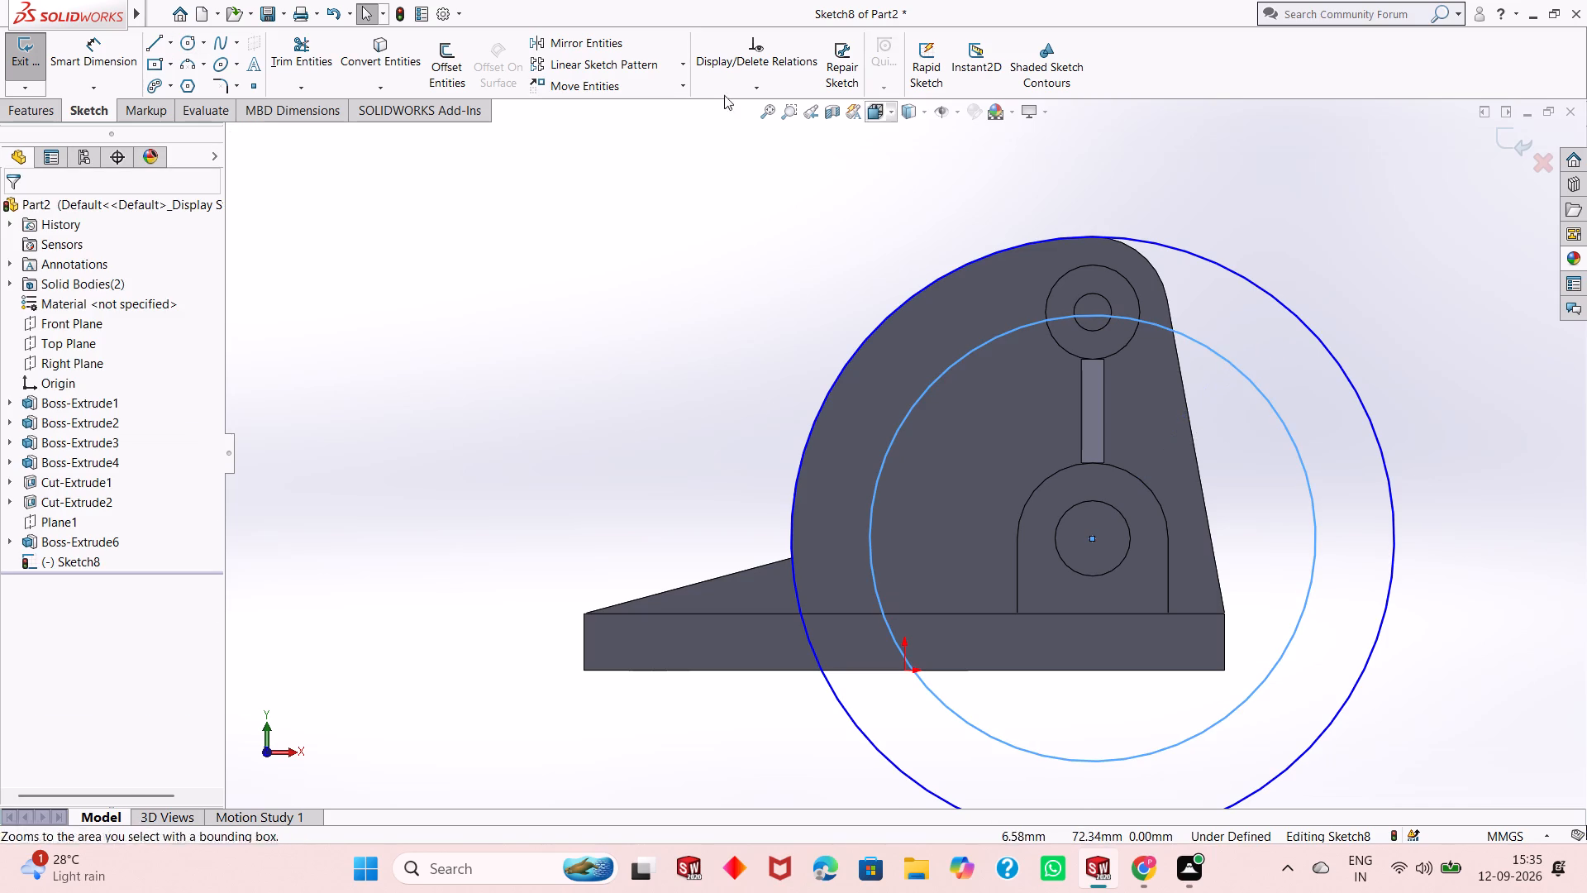
{"action": "left_click", "coordinate": [110, 60]}
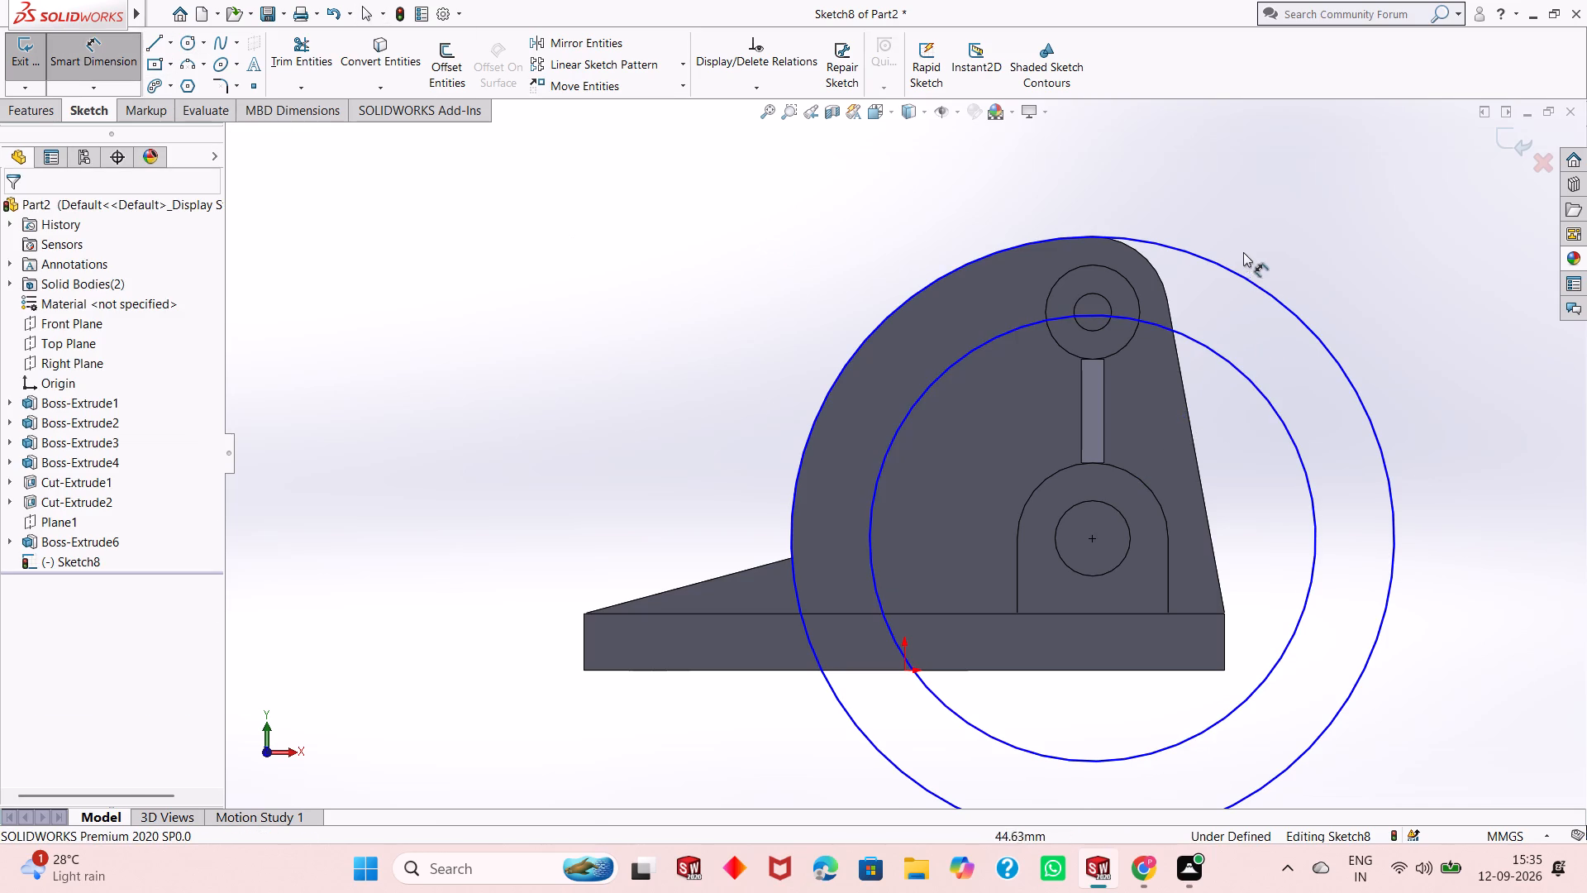
{"action": "left_click", "coordinate": [1220, 352]}
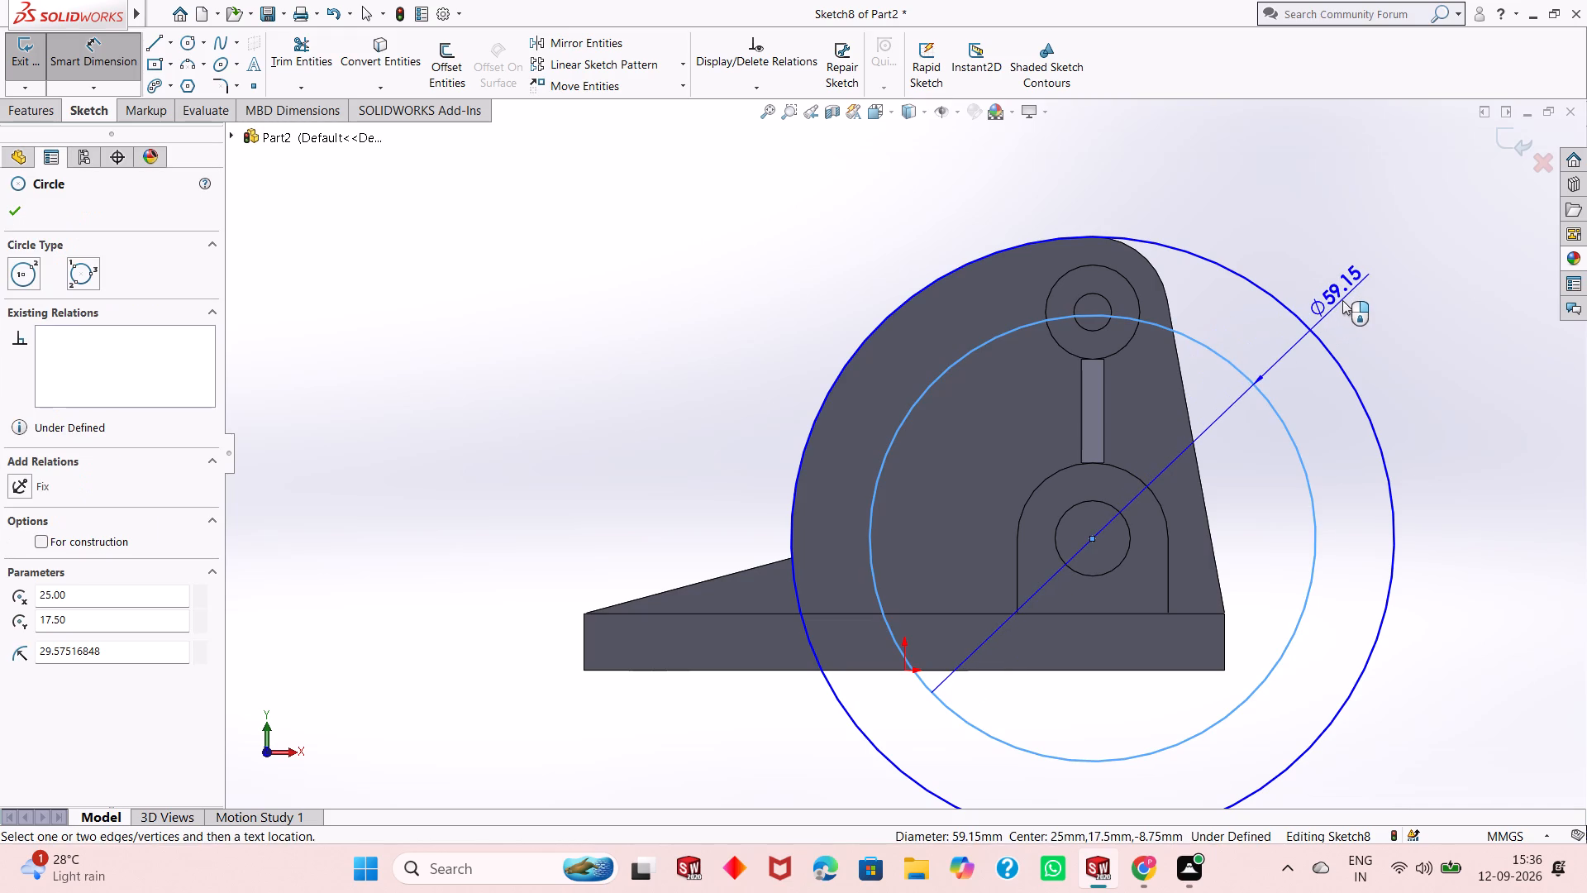
{"action": "left_click", "coordinate": [1342, 300]}
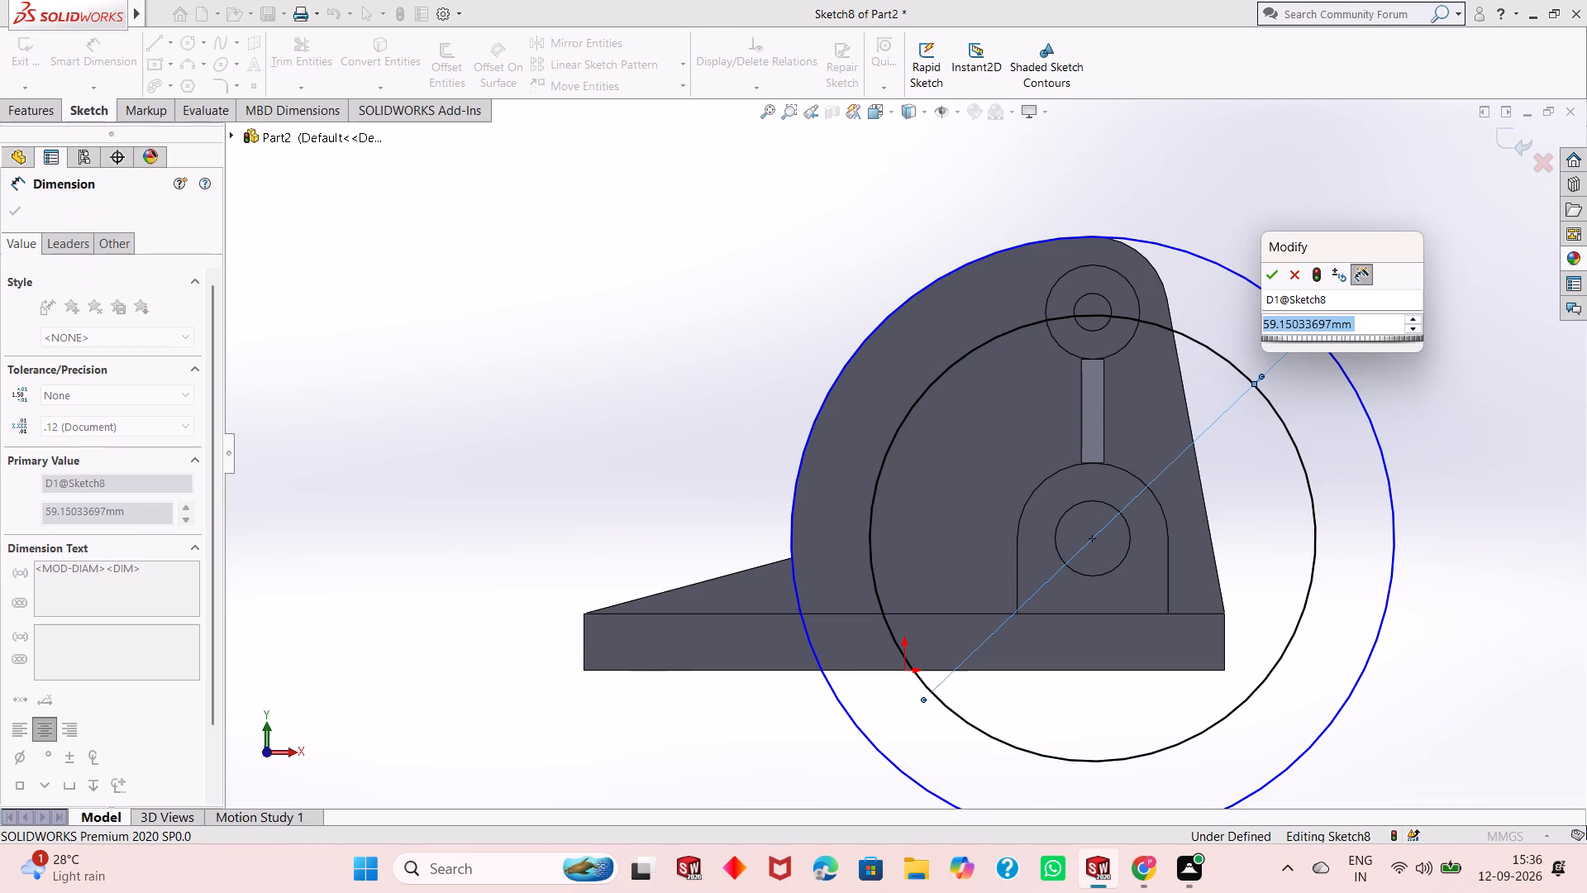
{"action": "key", "text": "2"}
{"action": "key", "text": "5"}
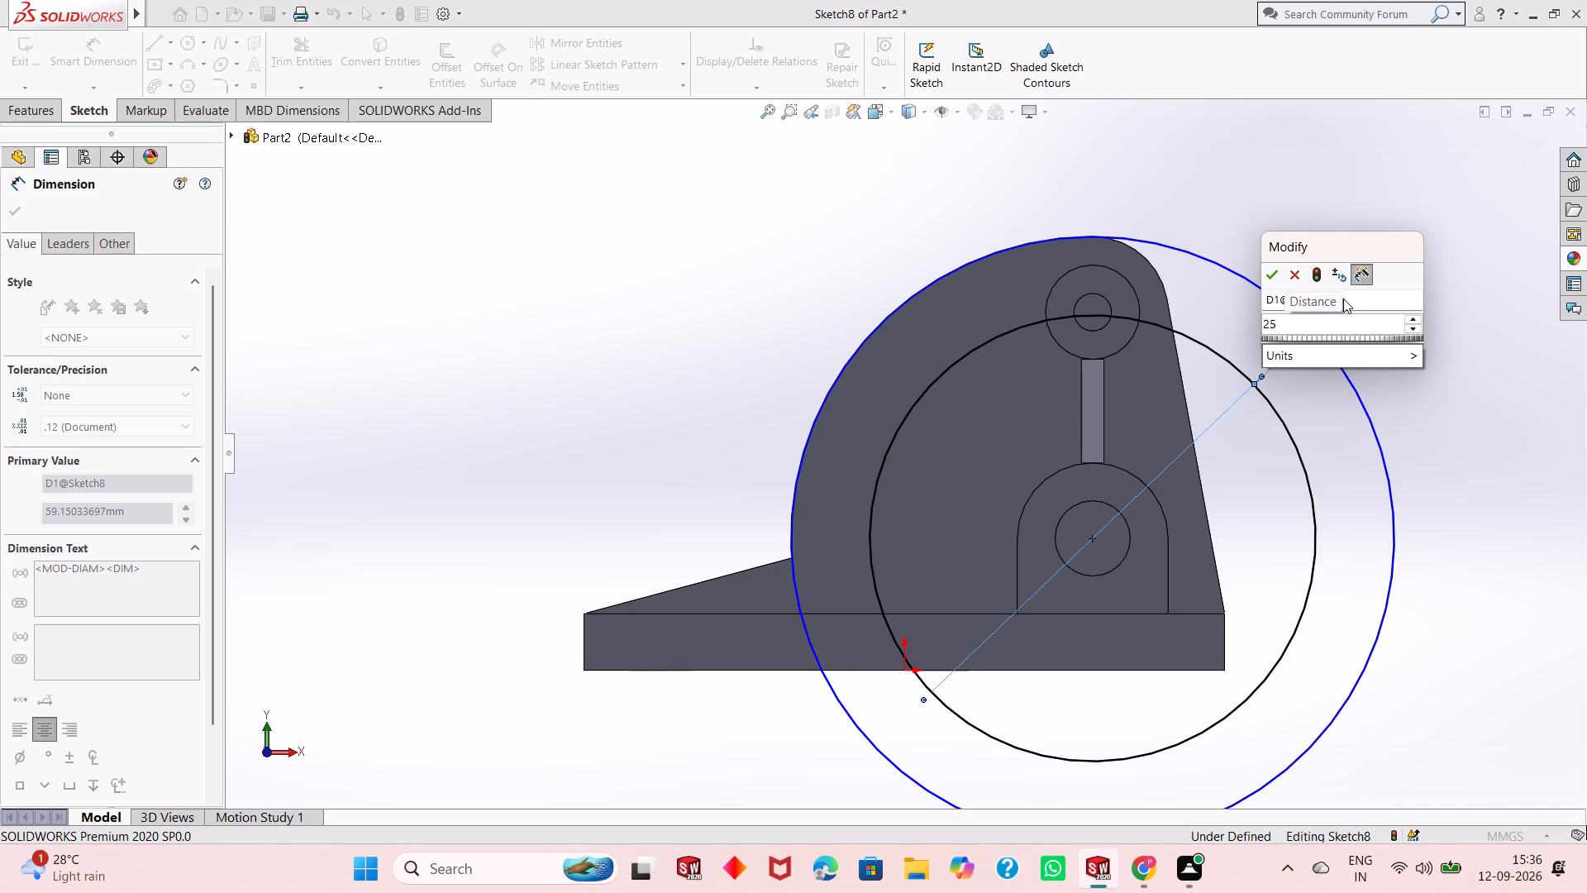
{"action": "key", "text": "Return"}
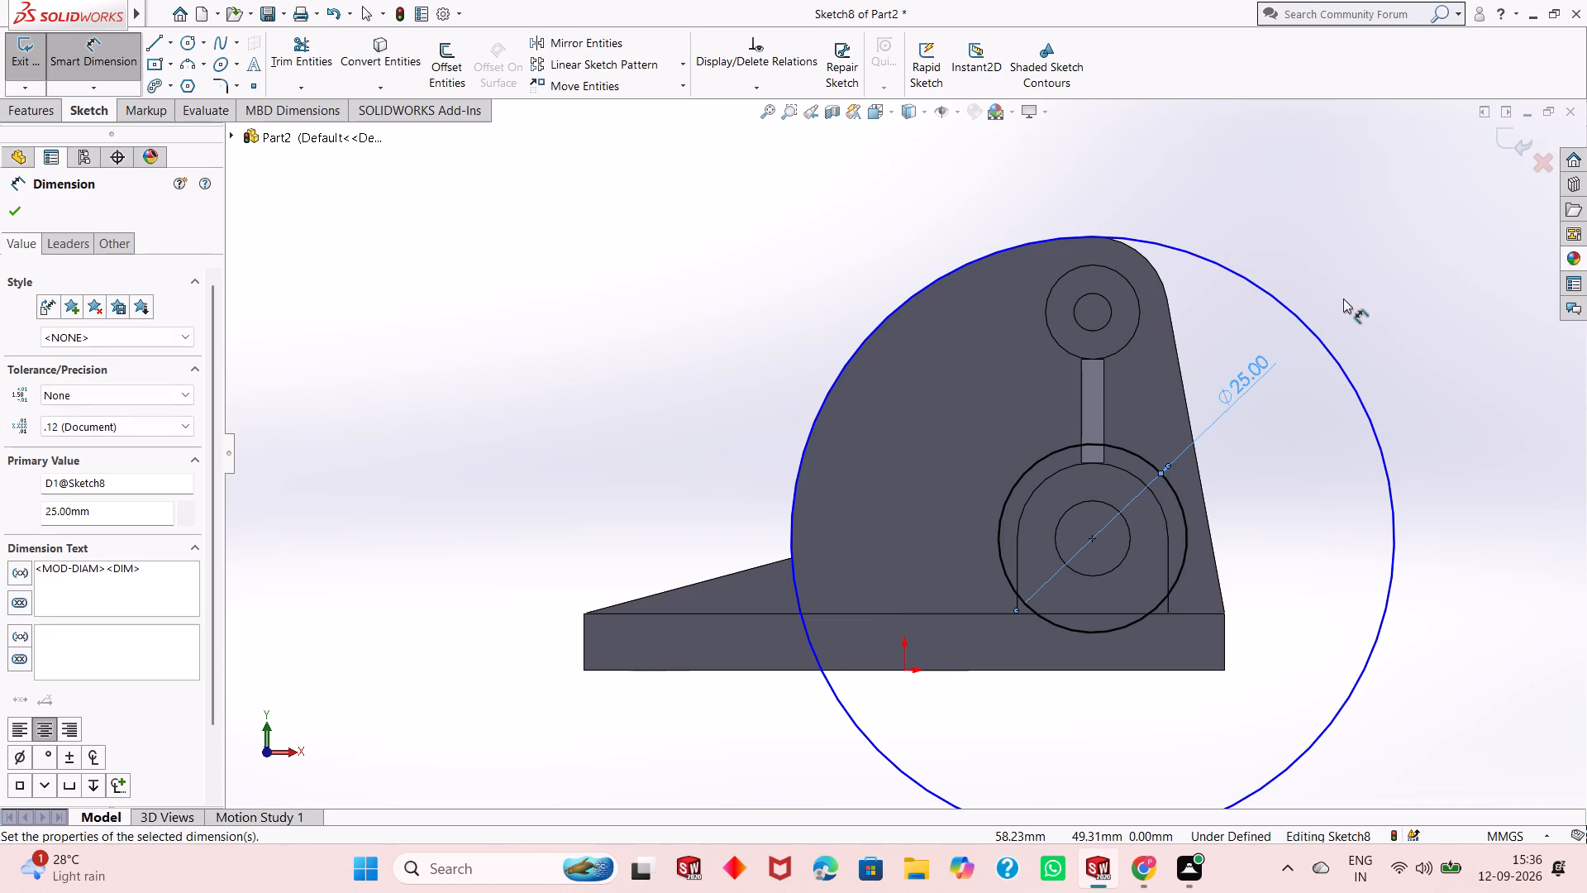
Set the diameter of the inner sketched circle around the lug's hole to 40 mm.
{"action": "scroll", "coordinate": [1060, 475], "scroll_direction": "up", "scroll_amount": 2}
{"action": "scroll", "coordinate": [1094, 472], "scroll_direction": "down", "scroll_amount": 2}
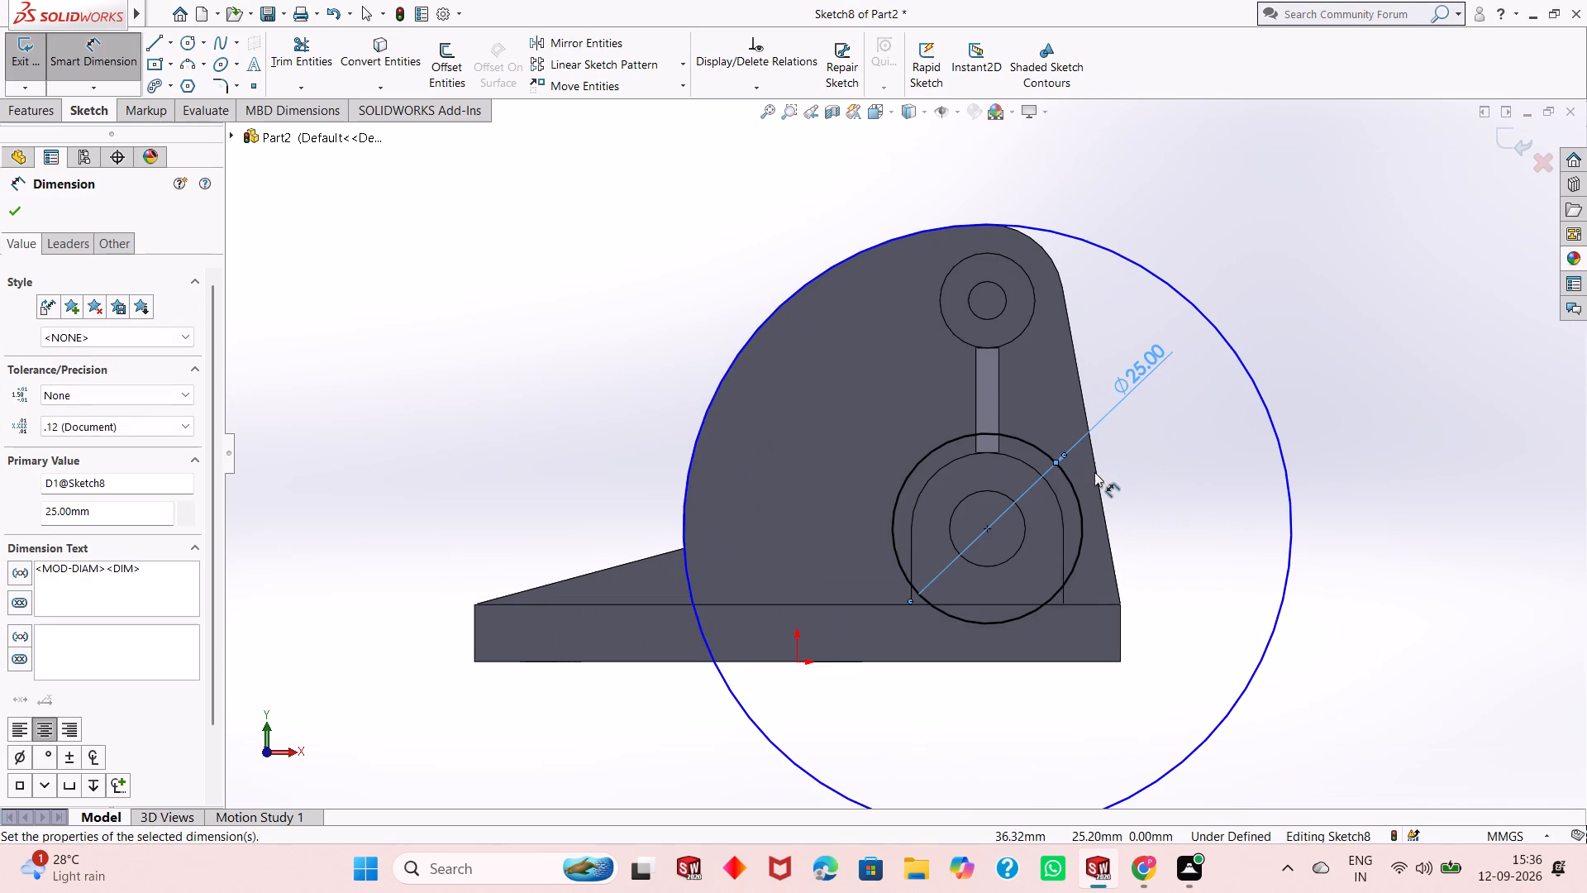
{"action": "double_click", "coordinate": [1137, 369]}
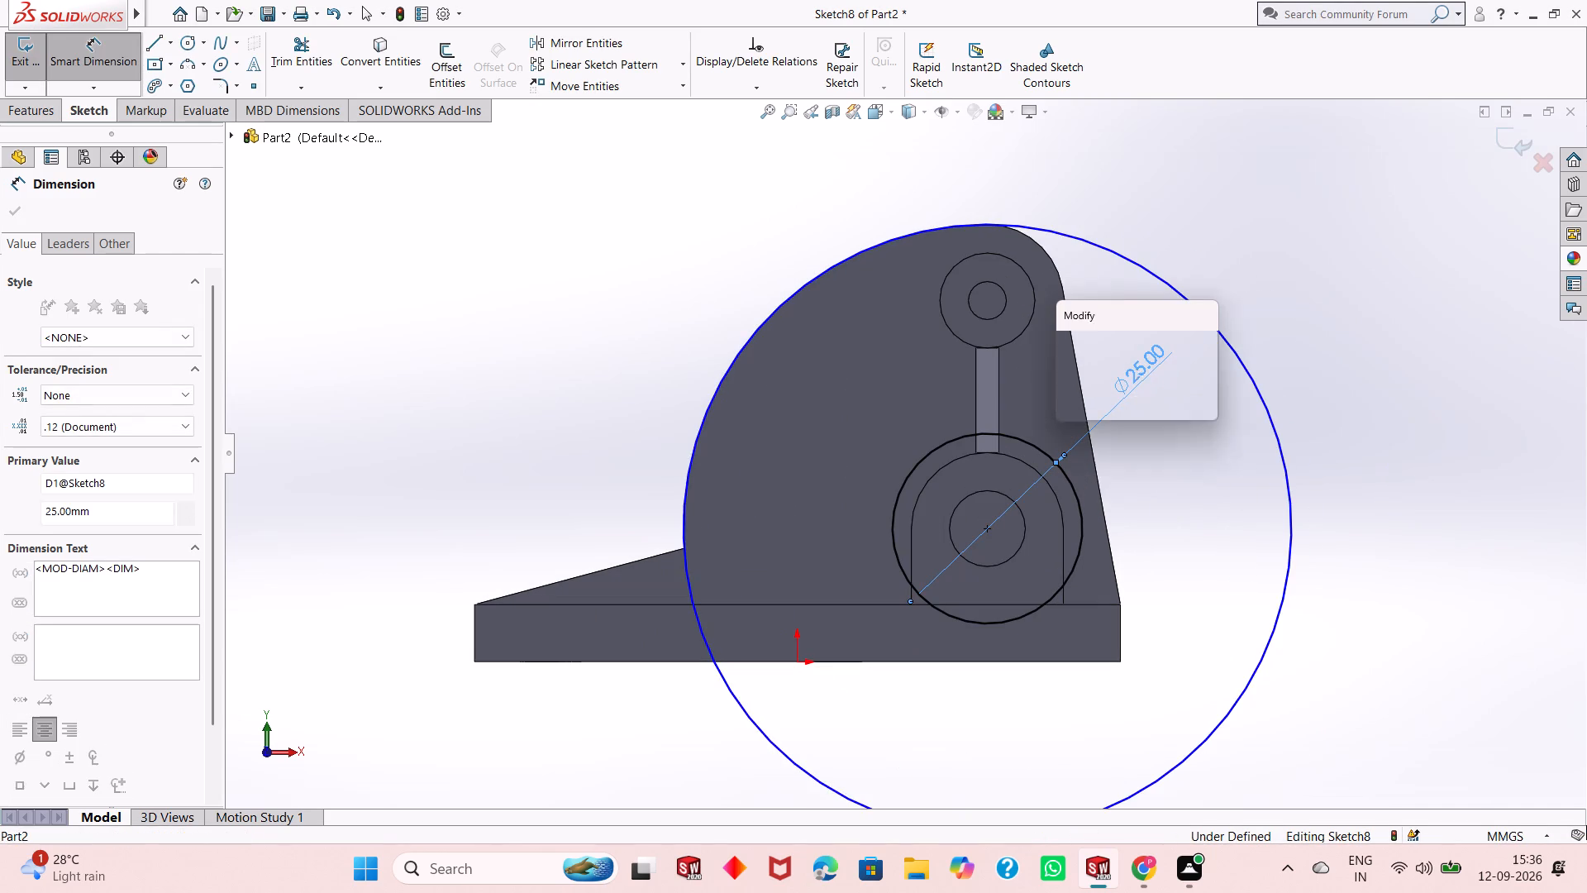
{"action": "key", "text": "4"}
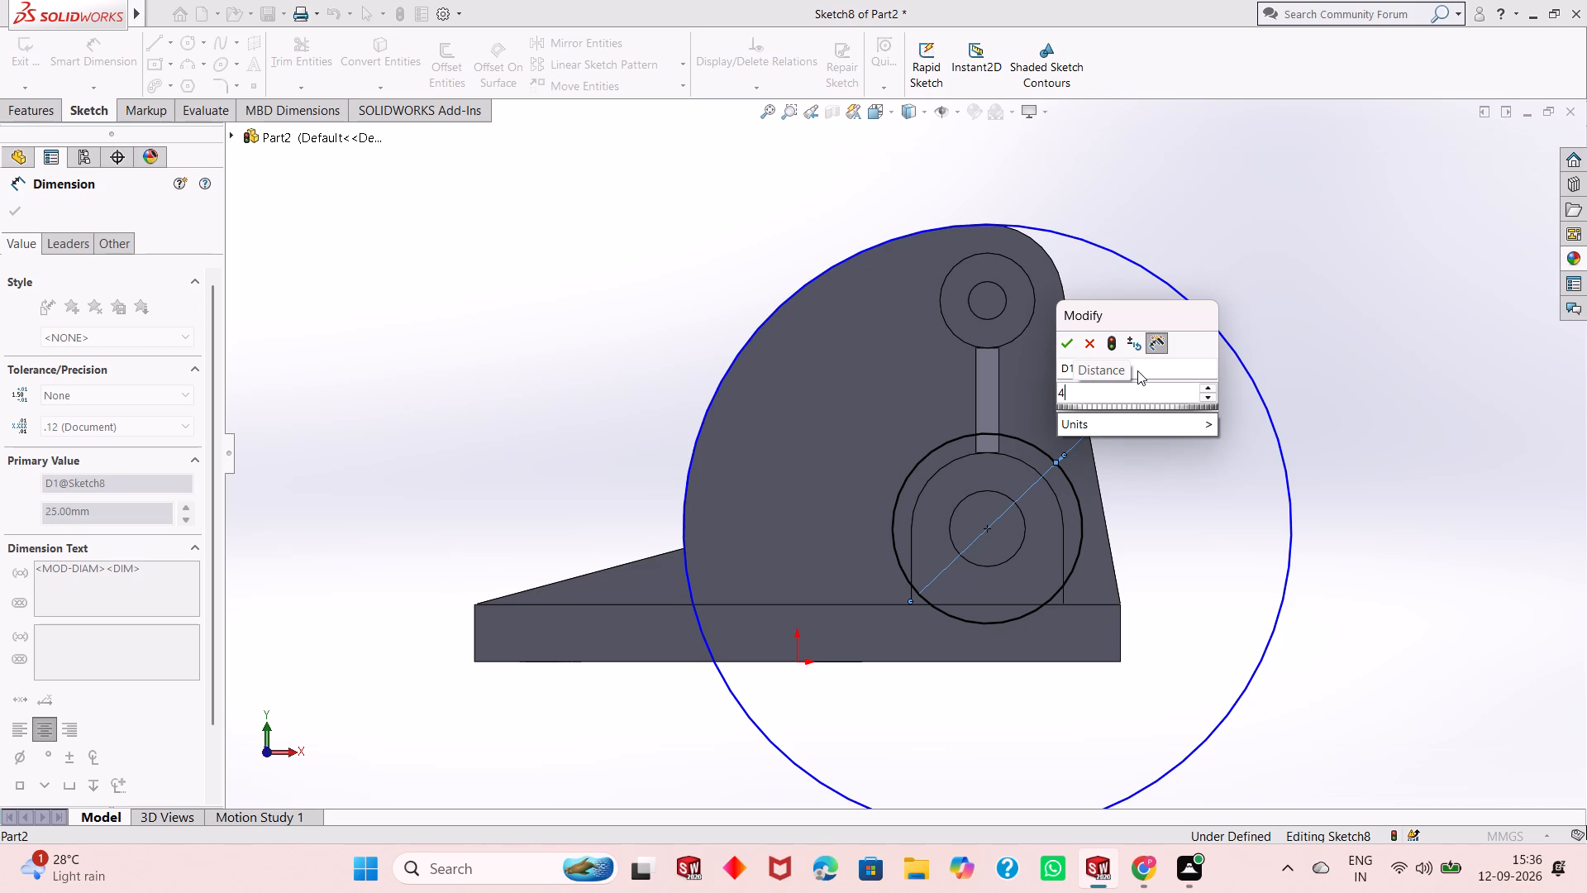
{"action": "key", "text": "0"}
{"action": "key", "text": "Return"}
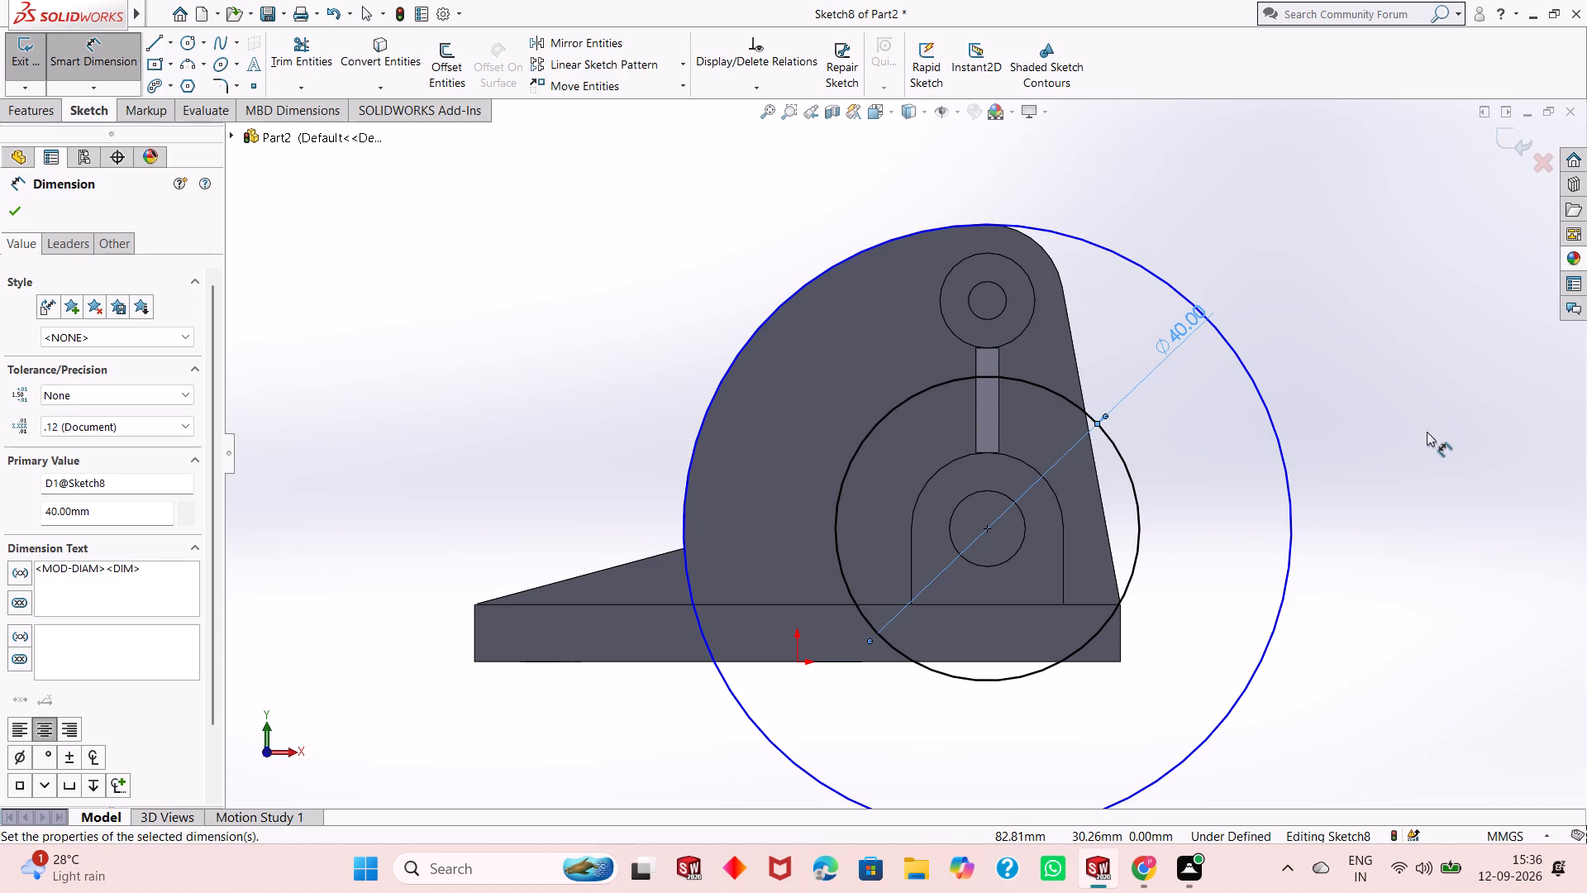
Set the diameter of the inner sketched circle around the lug's hole to 65 mm.
{"action": "double_click", "coordinate": [1180, 327]}
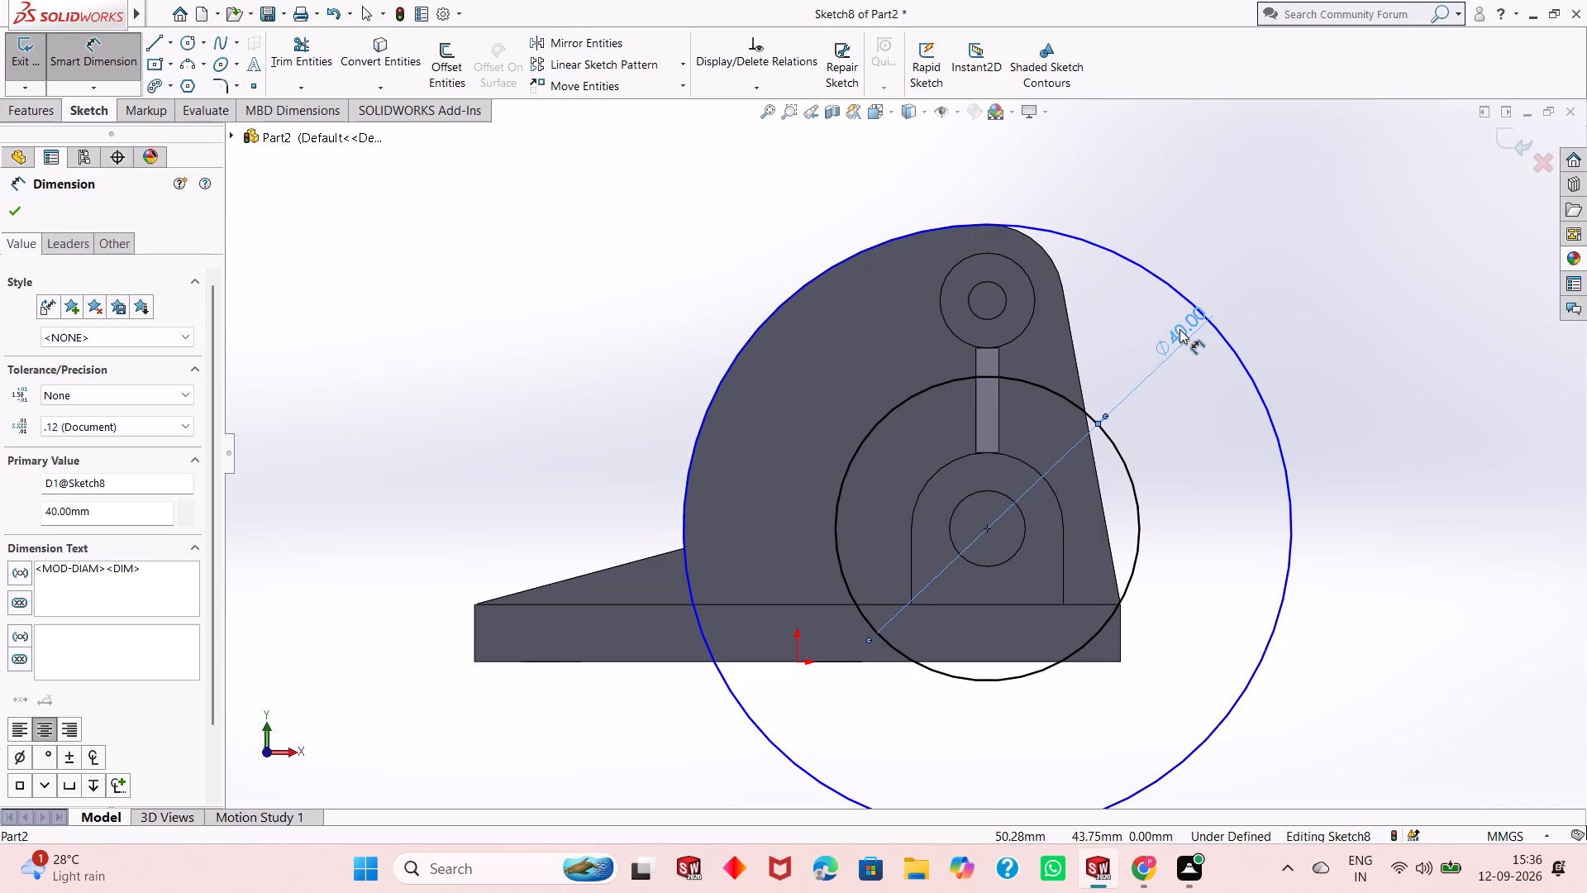
{"action": "double_click", "coordinate": [1180, 329]}
{"action": "type", "text": "65"}
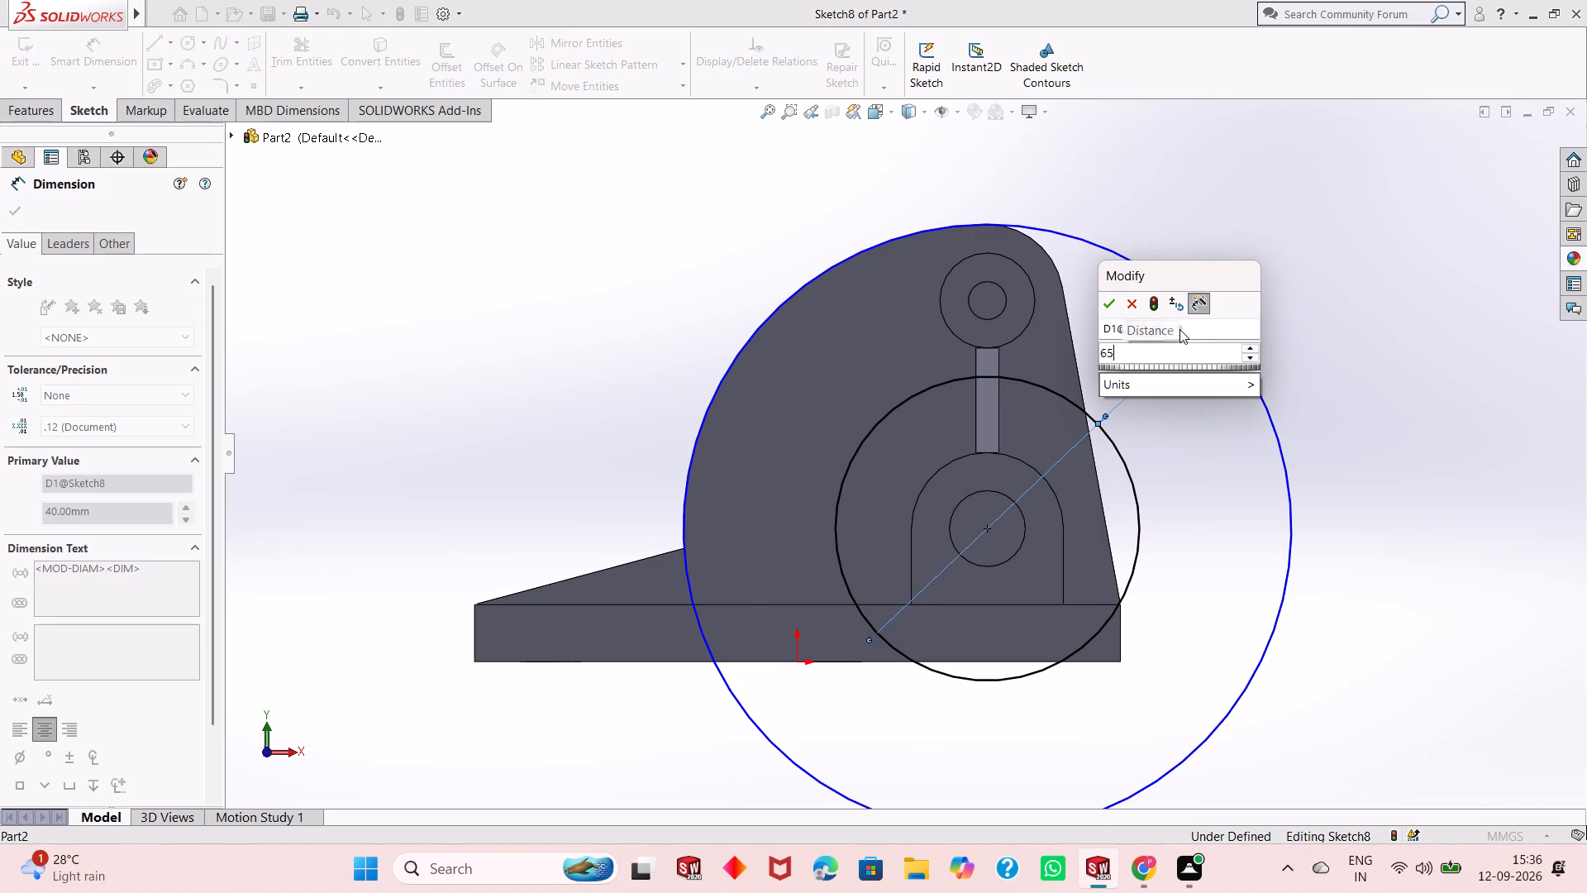
{"action": "key", "text": "Return"}
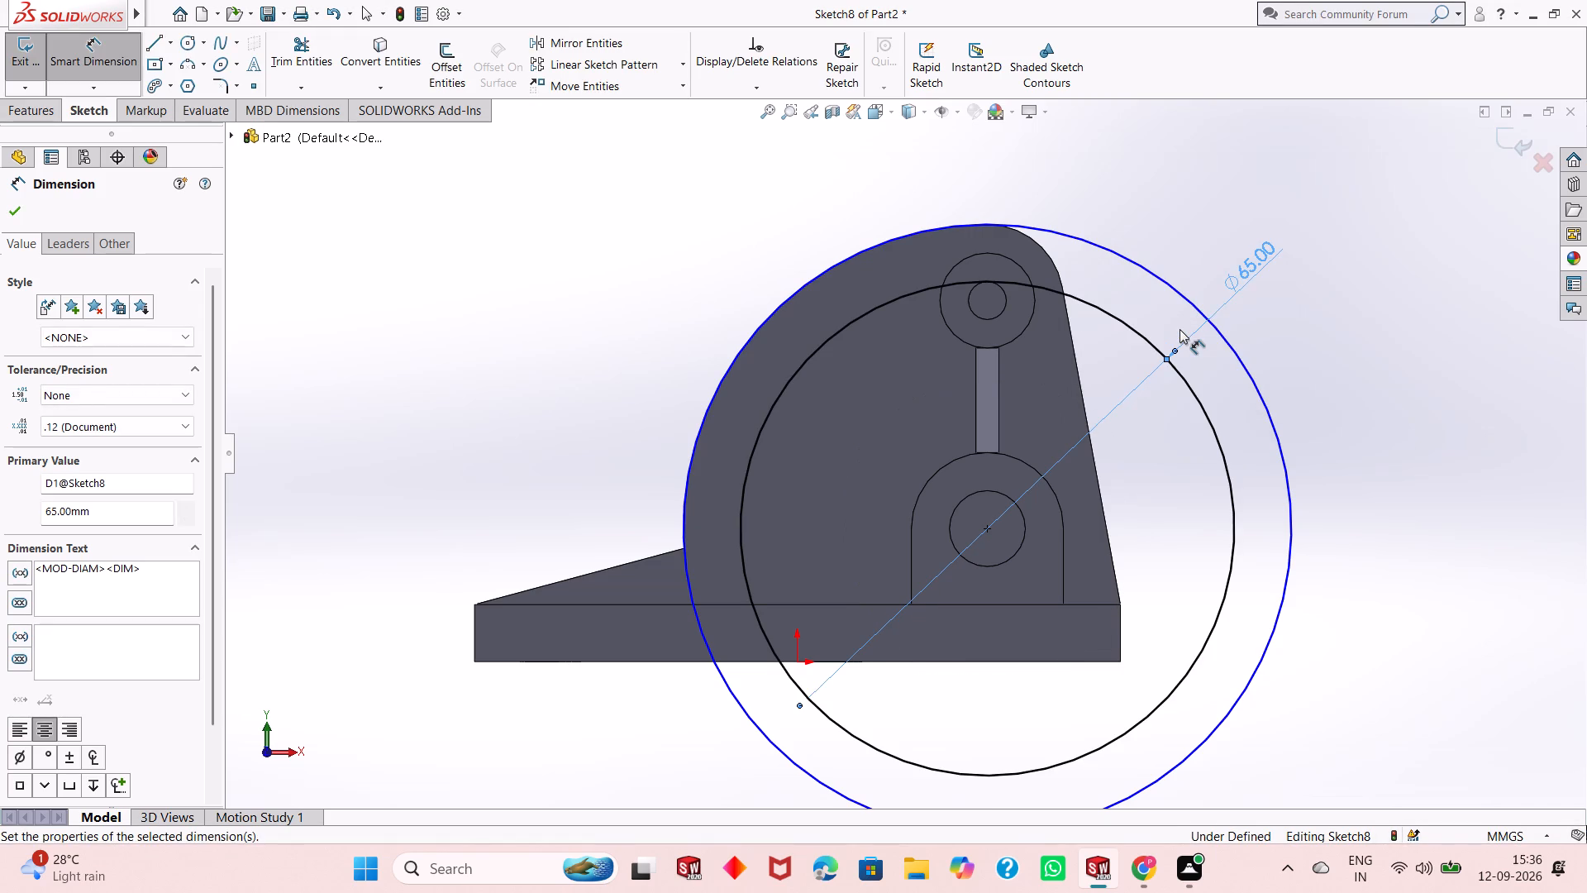
{"action": "double_click", "coordinate": [1250, 270]}
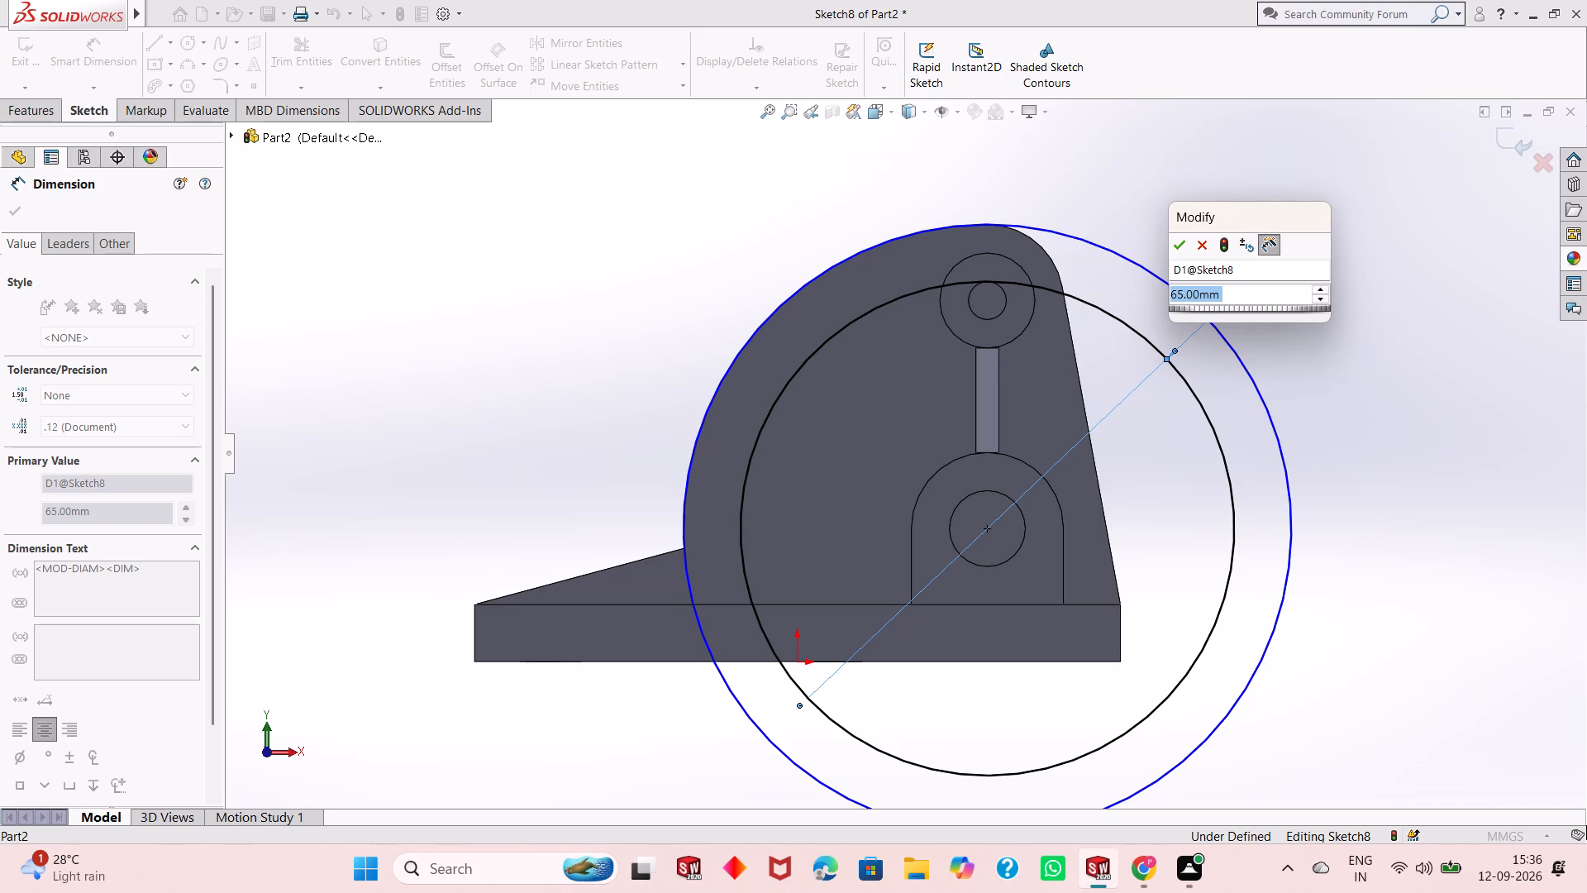
{"action": "key", "text": "Escape"}
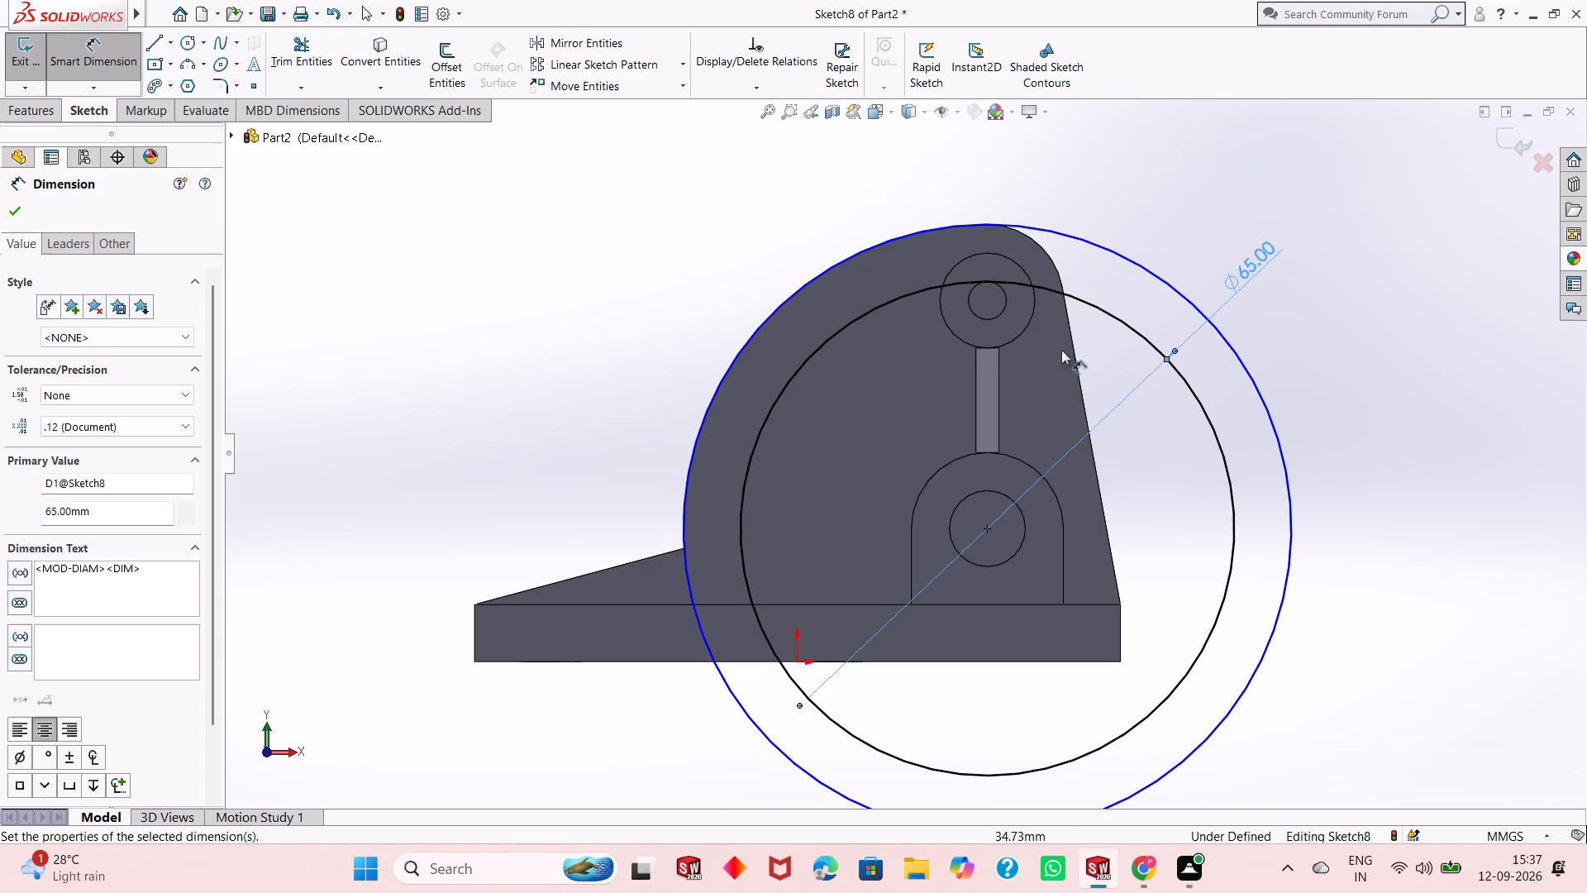
Sketch a third circle concentric with the lug's hole, with a radius of 68 mm.
{"action": "left_click", "coordinate": [188, 45]}
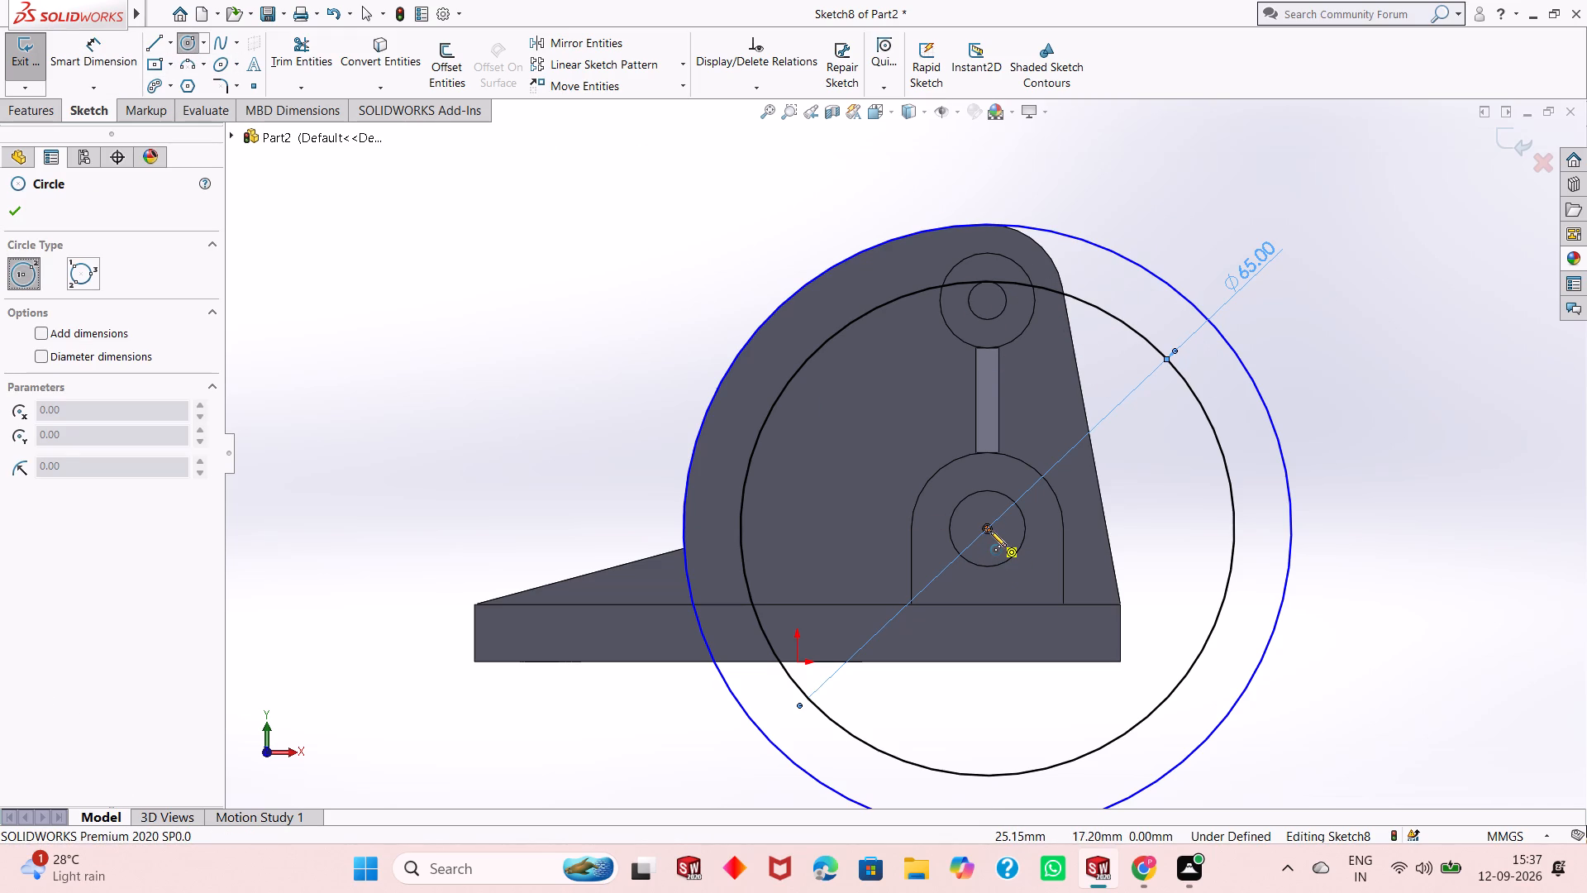
{"action": "left_click", "coordinate": [990, 531]}
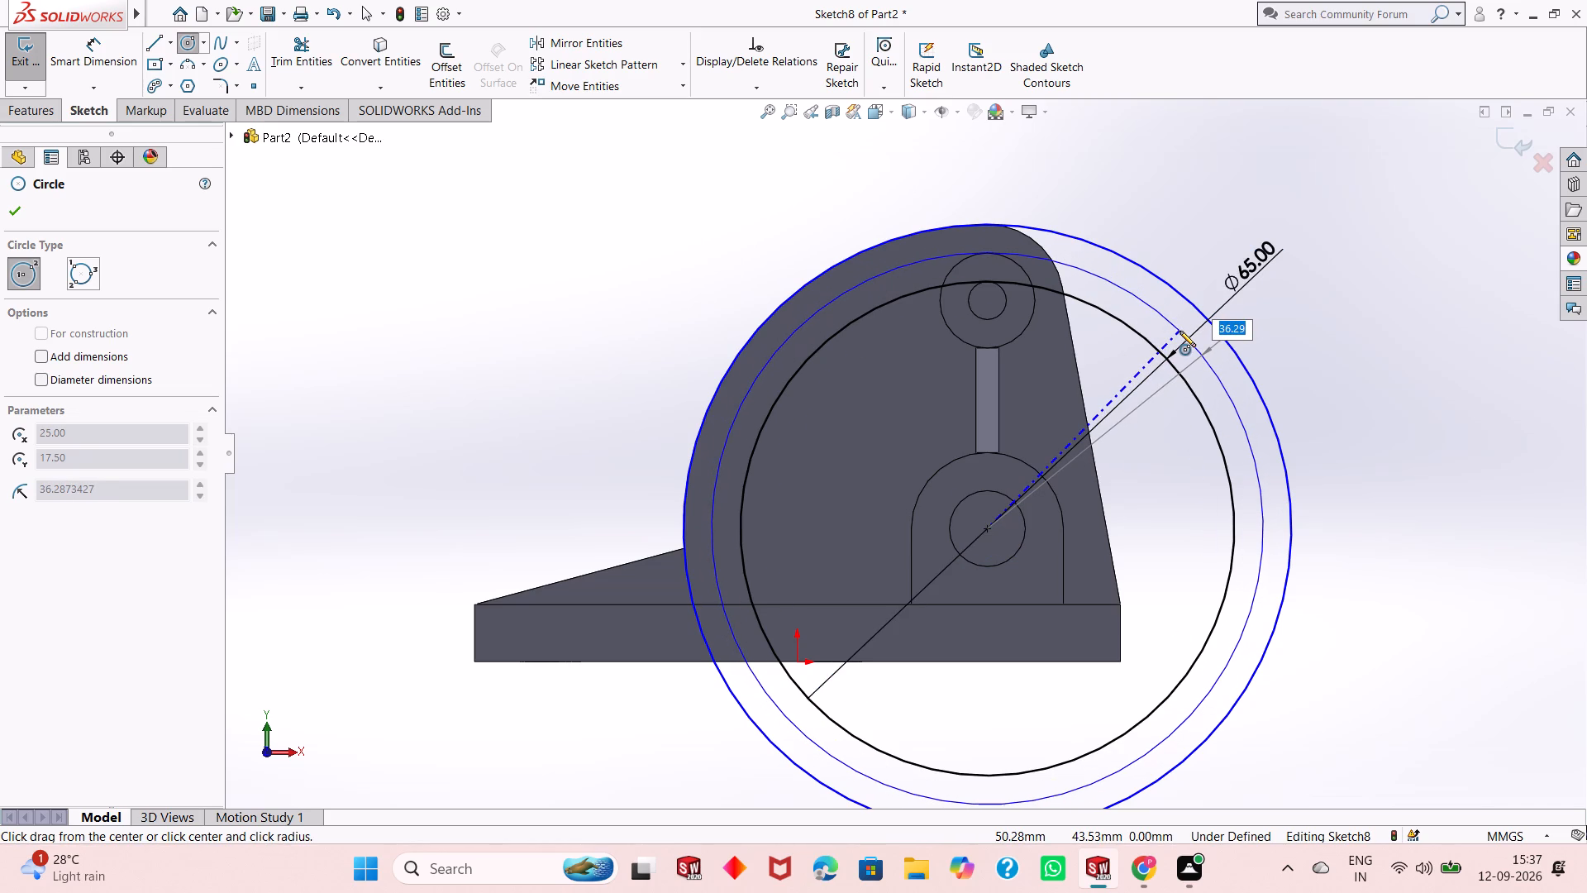
{"action": "type", "text": "68"}
{"action": "key", "text": "Return"}
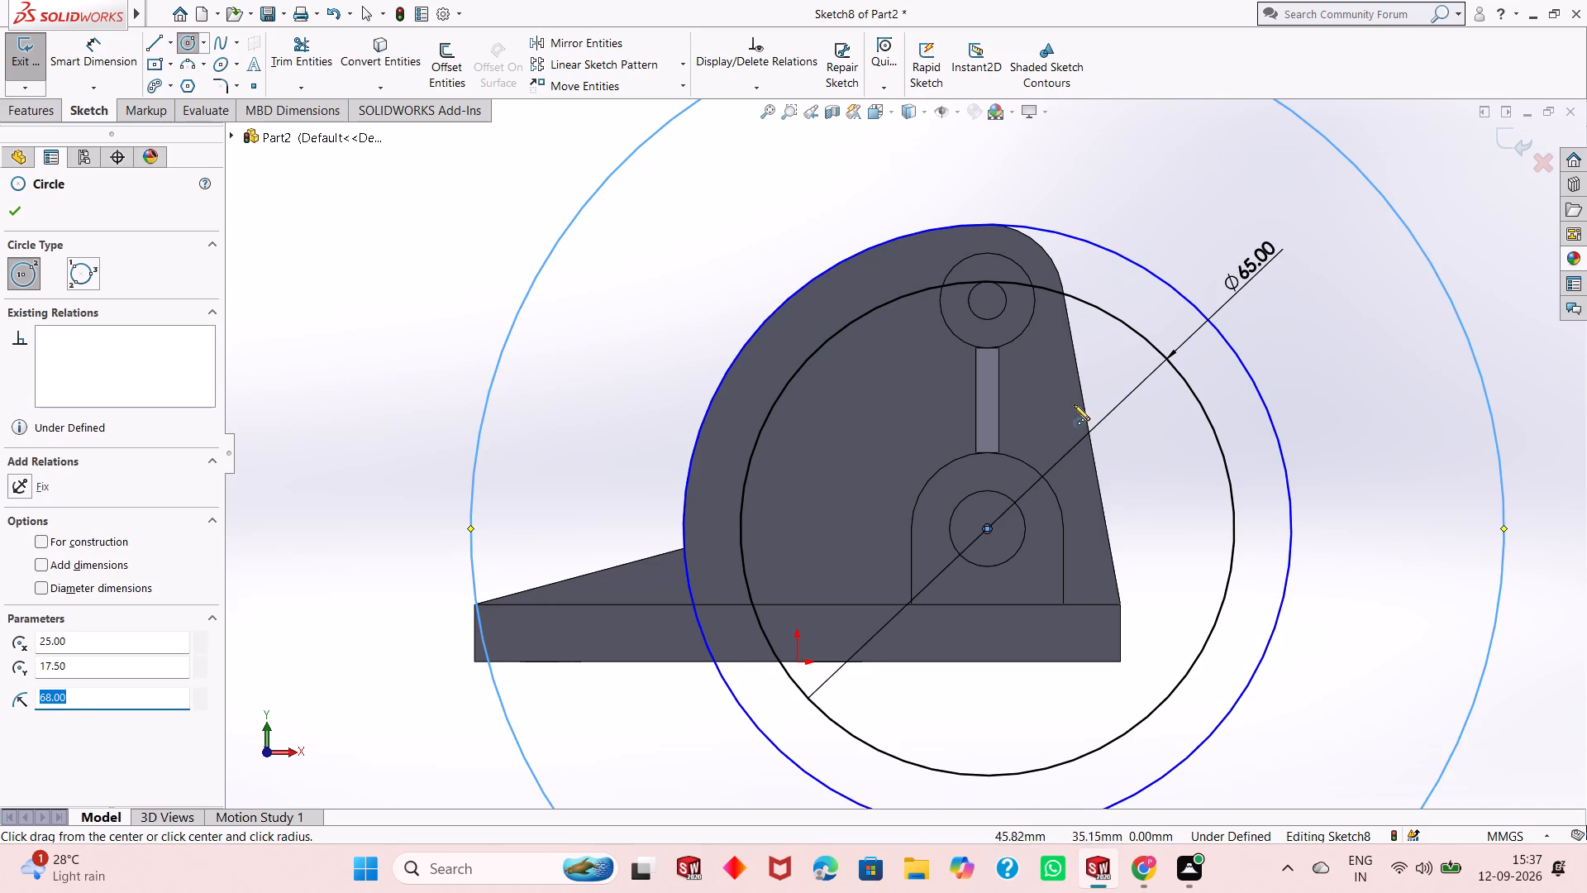
{"action": "scroll", "coordinate": [1022, 404], "scroll_direction": "up", "scroll_amount": 2}
{"action": "key", "text": "Escape"}
{"action": "key", "text": "Escape"}
{"action": "key", "text": "Escape"}
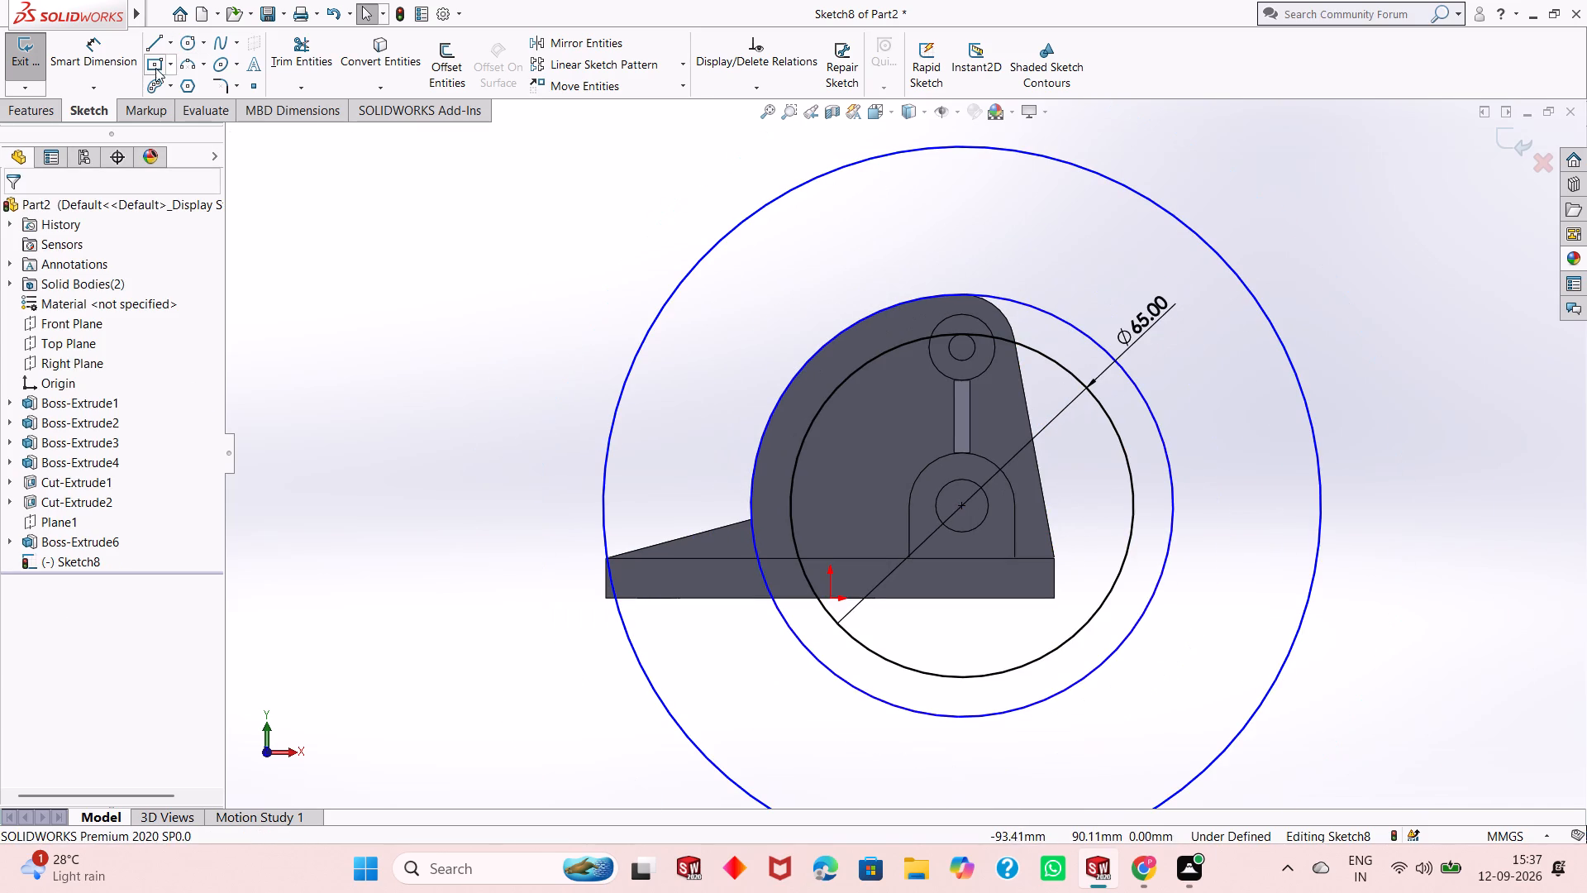
{"action": "key", "text": "Escape"}
Dimension the new largest circle with a diameter of 68 mm.
{"action": "left_click", "coordinate": [95, 49]}
{"action": "left_click", "coordinate": [1273, 329]}
{"action": "left_click", "coordinate": [1374, 279]}
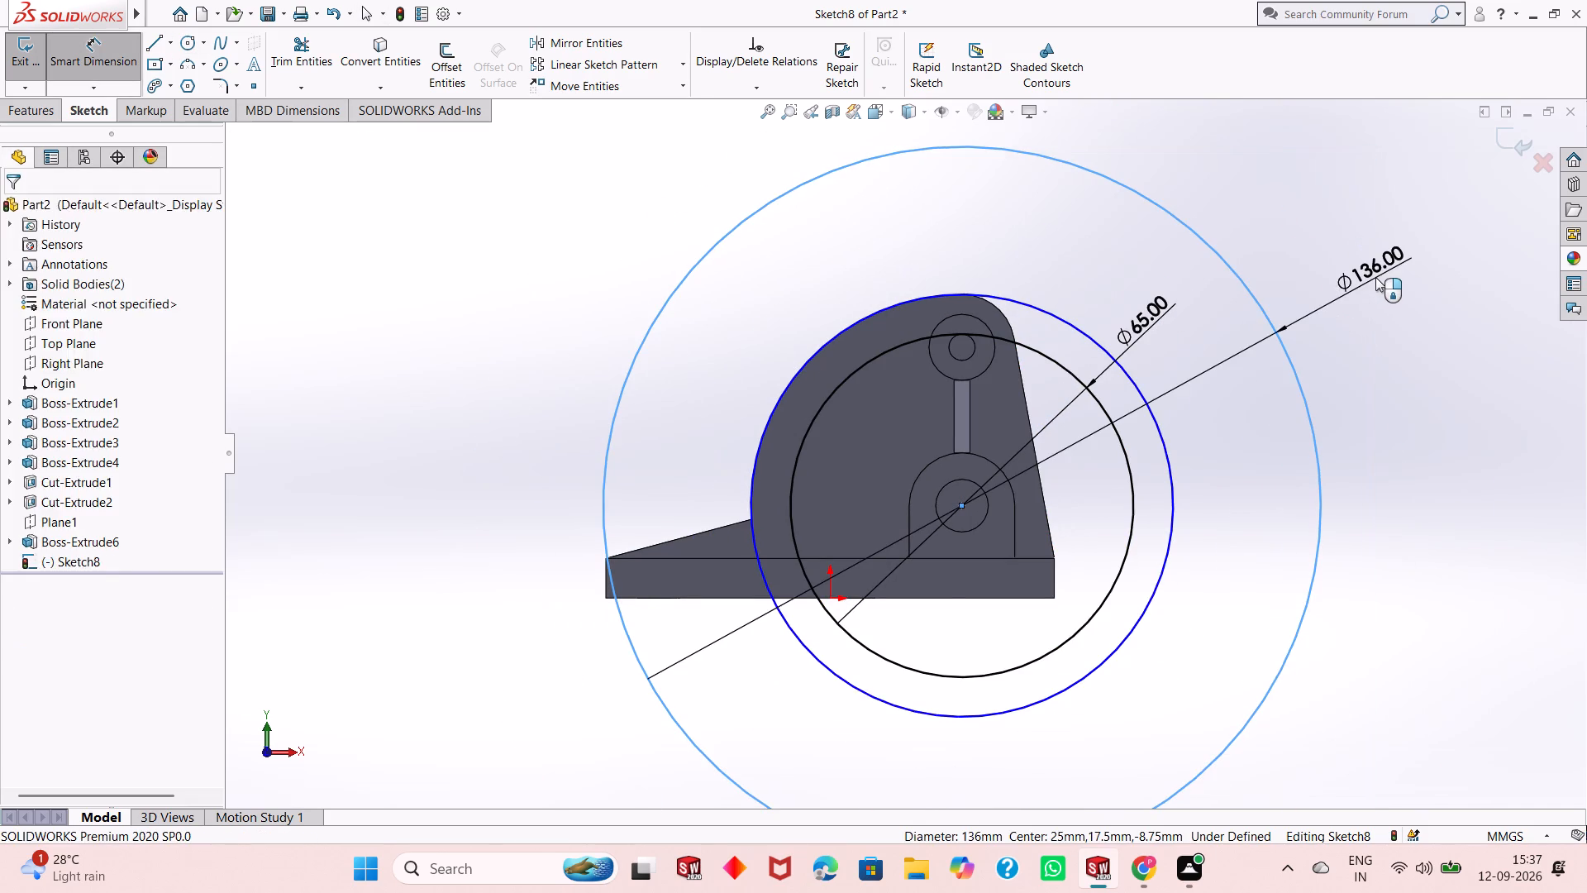
{"action": "type", "text": "68"}
{"action": "key", "text": "Return"}
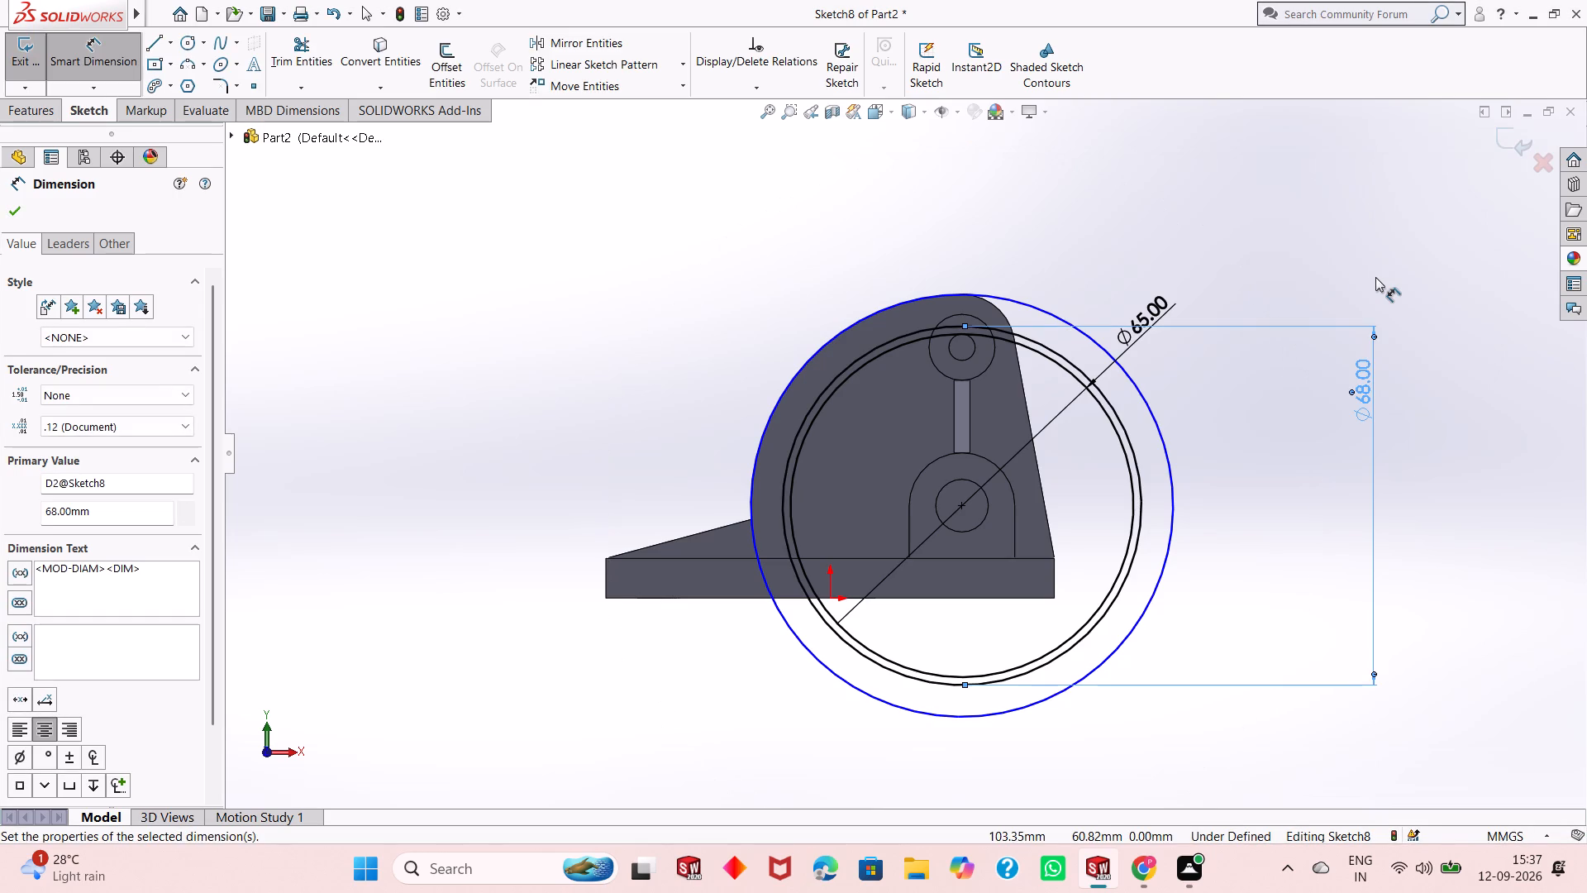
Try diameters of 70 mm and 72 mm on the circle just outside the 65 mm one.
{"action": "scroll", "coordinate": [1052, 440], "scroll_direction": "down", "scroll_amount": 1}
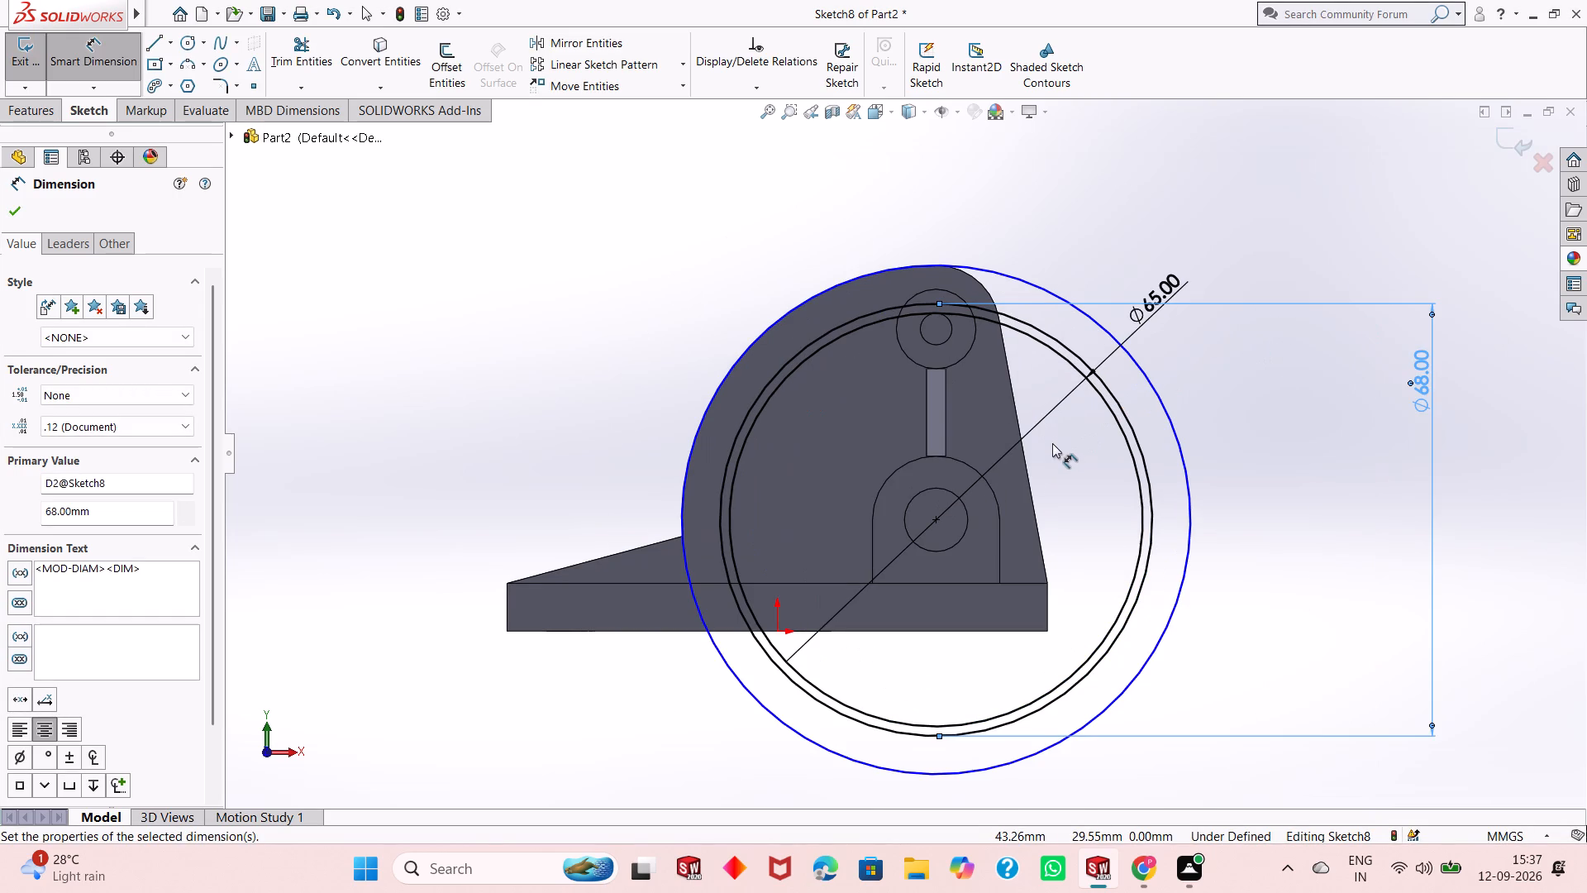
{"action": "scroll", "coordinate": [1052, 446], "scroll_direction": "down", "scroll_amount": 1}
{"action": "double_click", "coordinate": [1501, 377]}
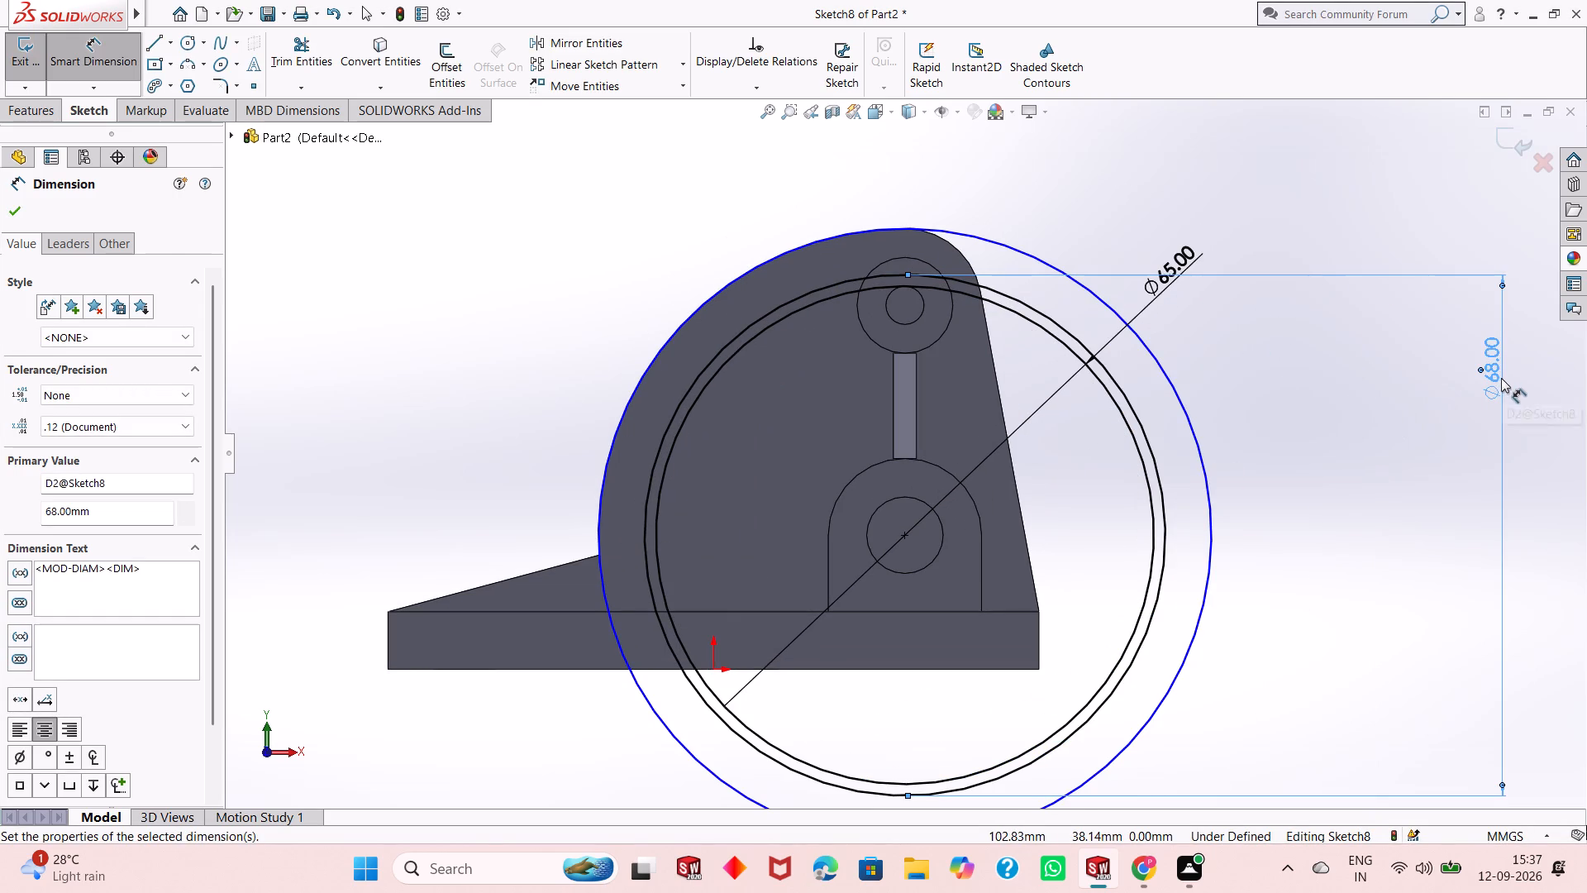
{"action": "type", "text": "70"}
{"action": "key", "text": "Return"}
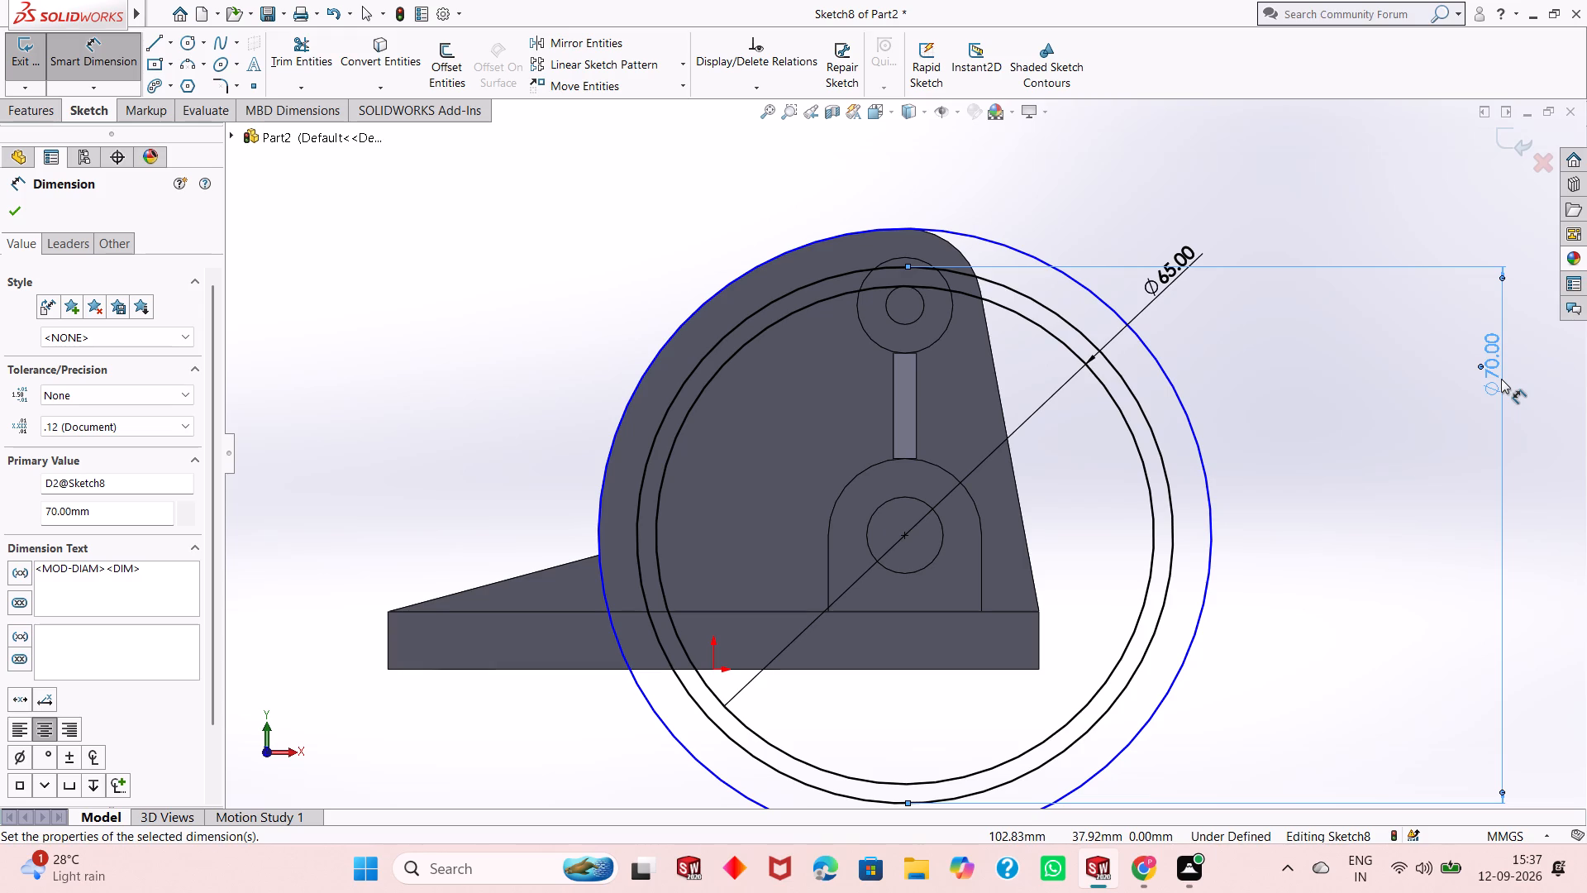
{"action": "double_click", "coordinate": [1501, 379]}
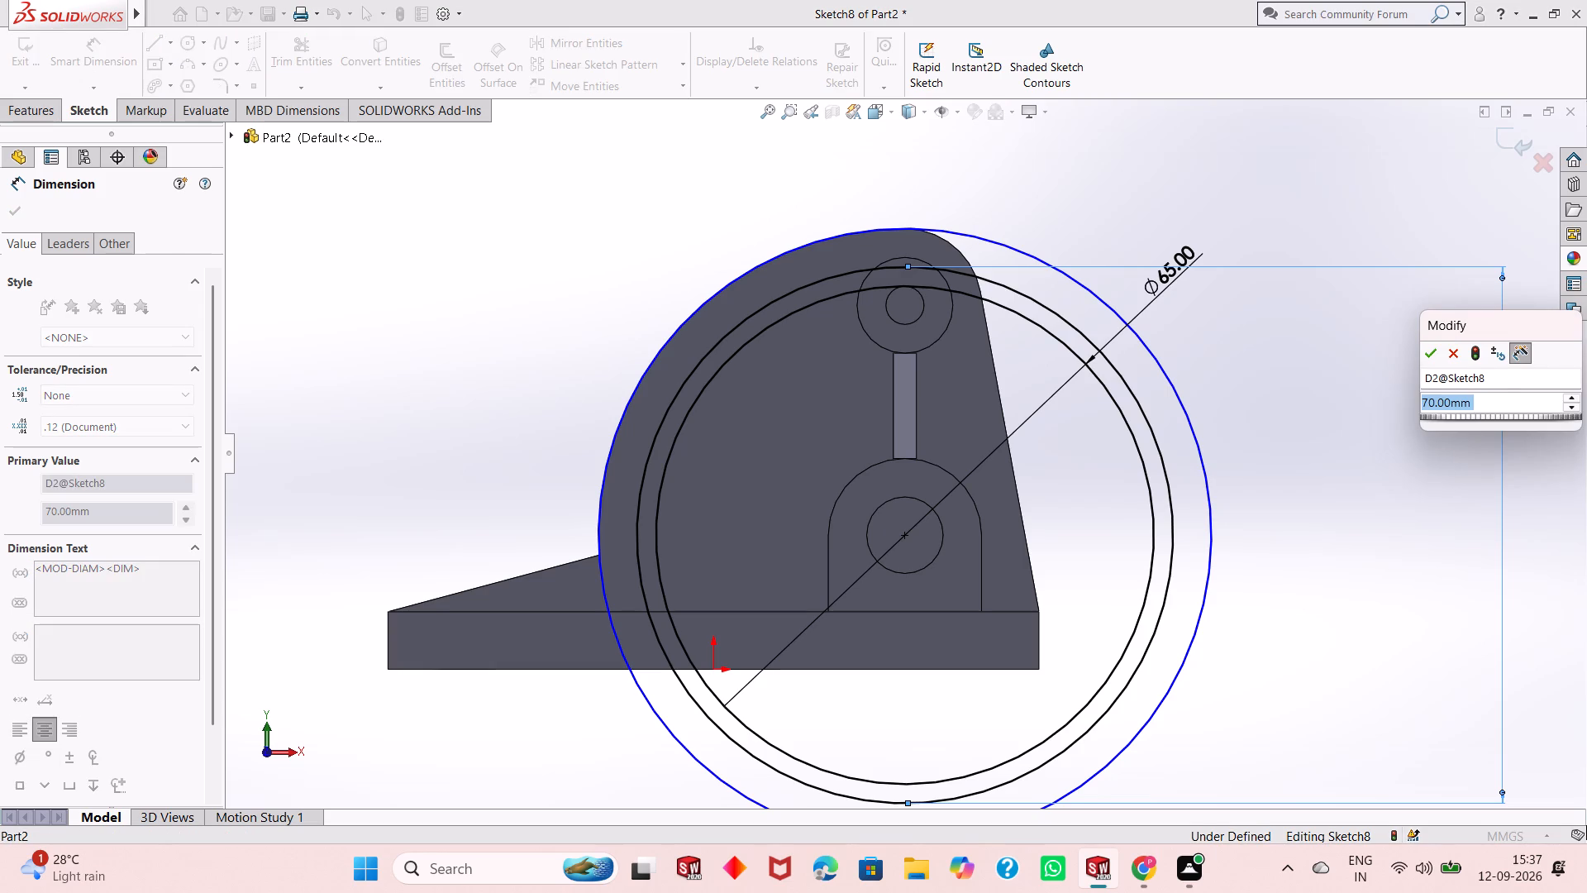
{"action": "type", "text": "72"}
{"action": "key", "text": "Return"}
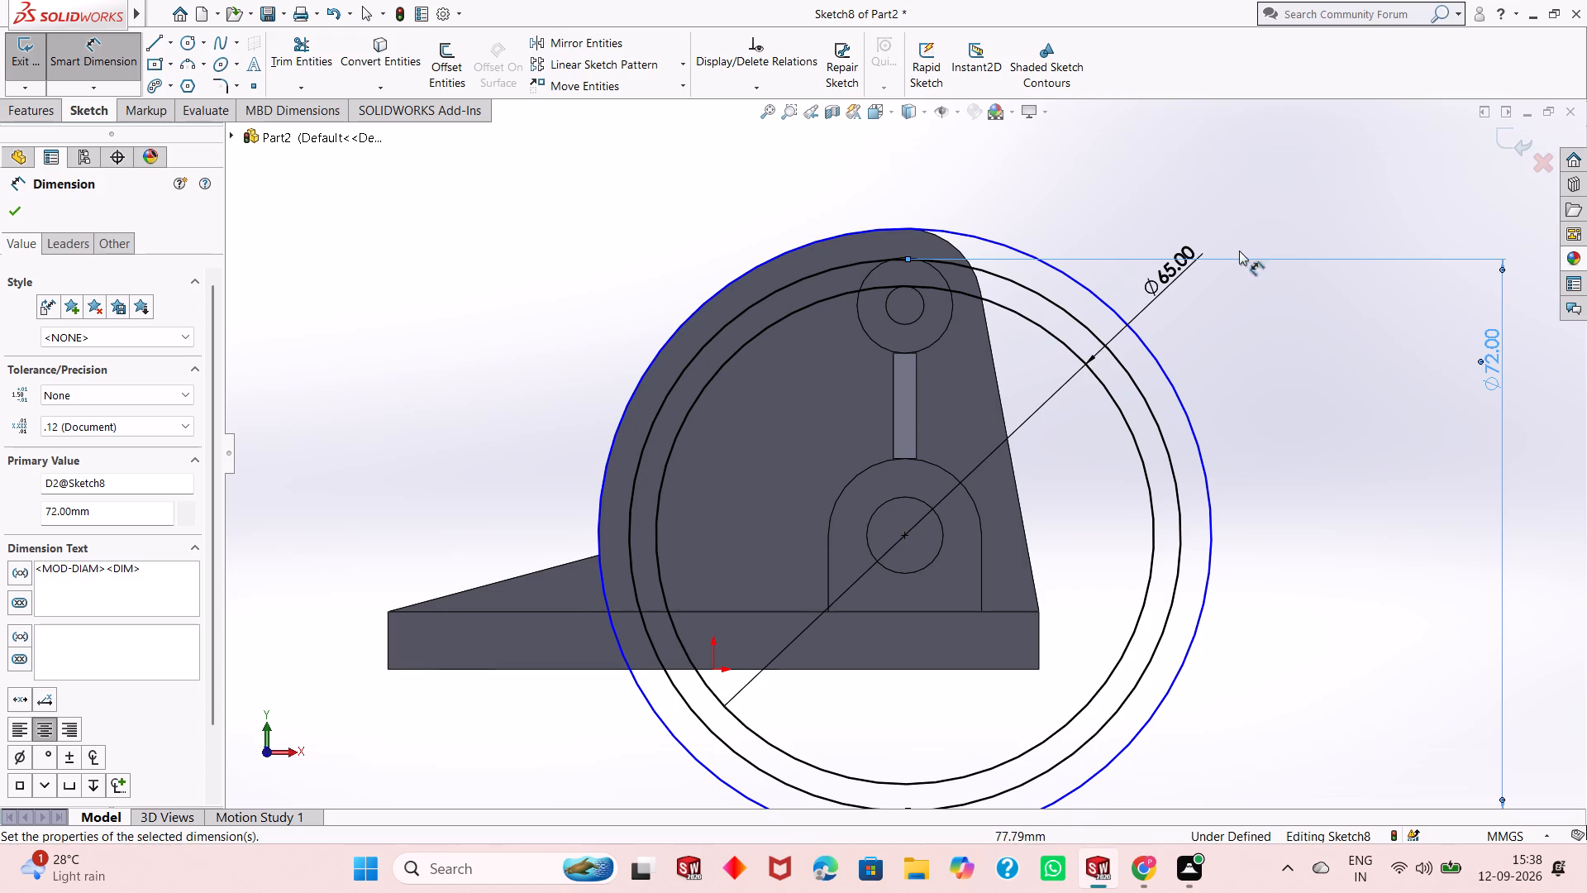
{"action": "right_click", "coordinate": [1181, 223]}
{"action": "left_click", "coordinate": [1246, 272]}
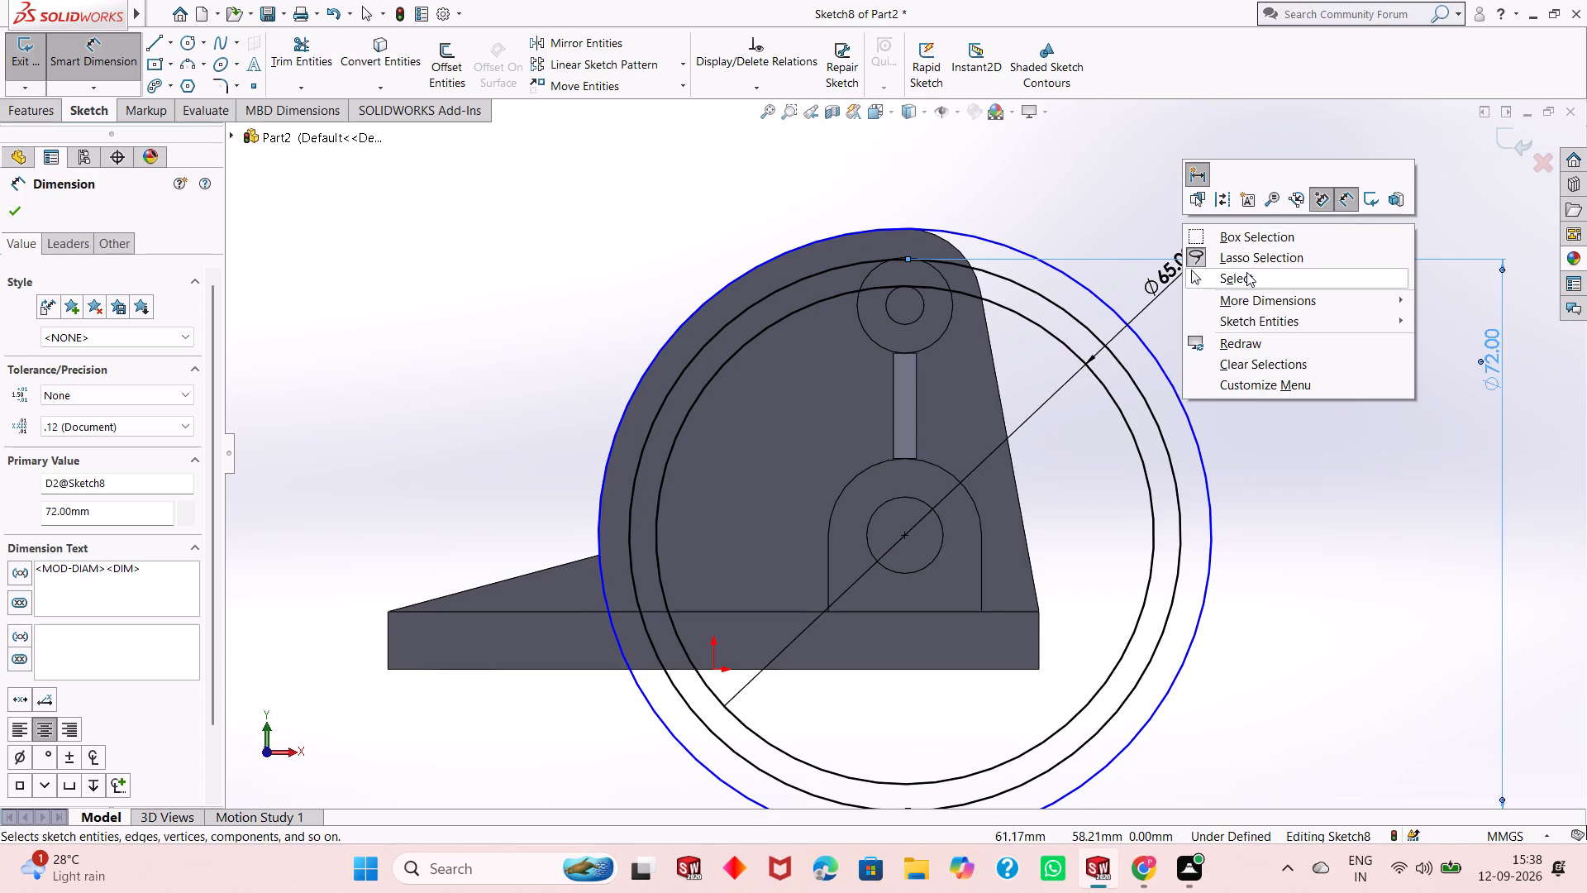
Sketch a fourth circle concentric with the lug's hole, inside the 65 mm circle, and dimension its diameter as 50 mm.
{"action": "left_click", "coordinate": [182, 41]}
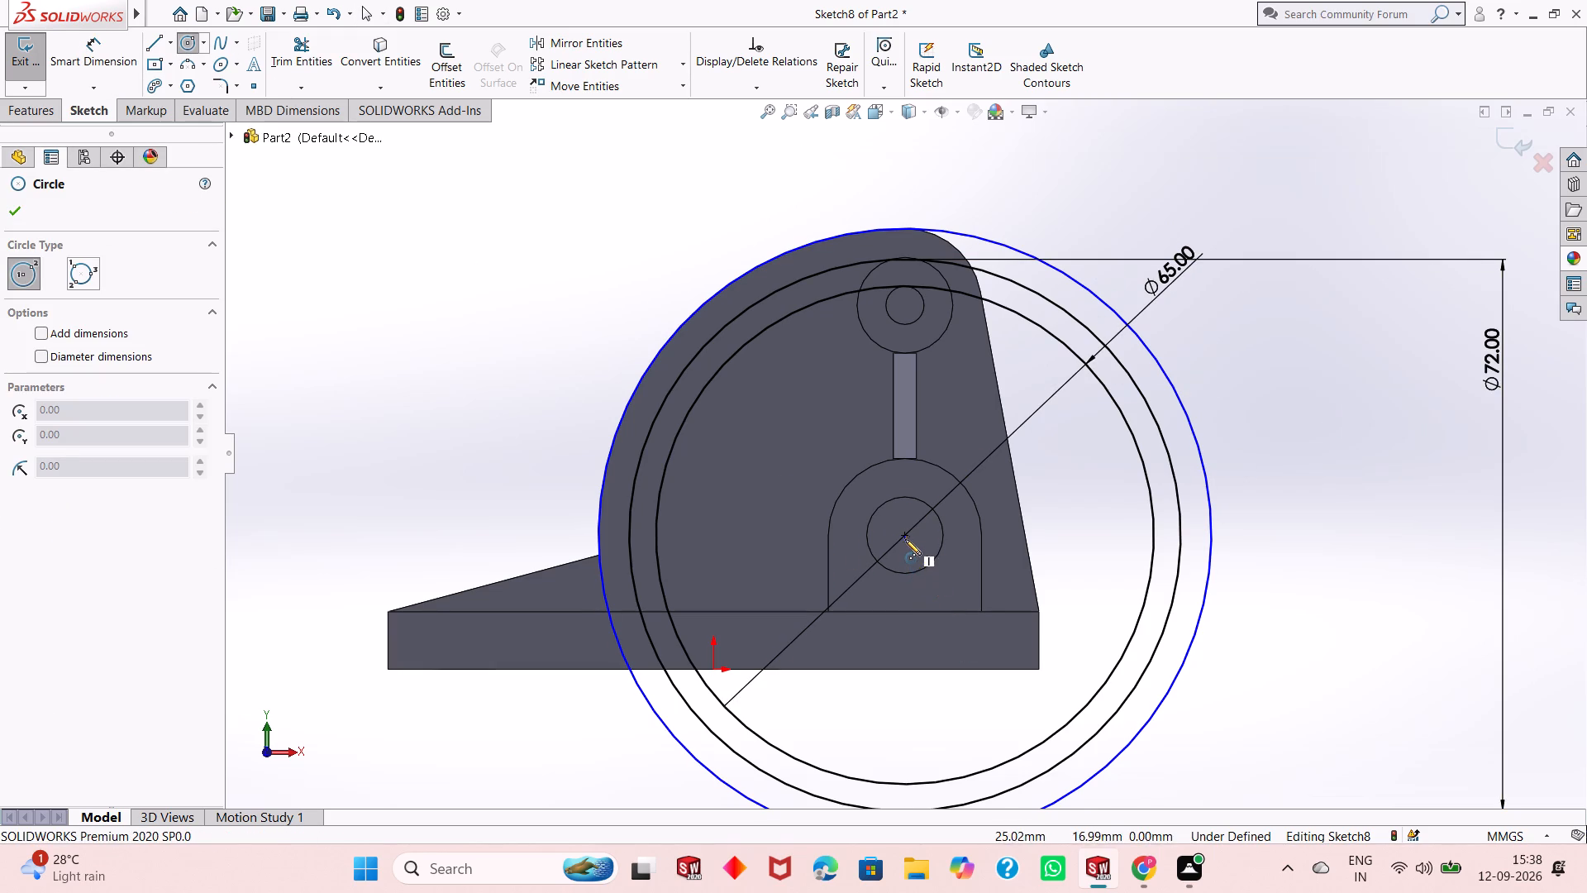
{"action": "left_click", "coordinate": [904, 537]}
{"action": "left_click", "coordinate": [1021, 399]}
{"action": "right_click", "coordinate": [1021, 399]}
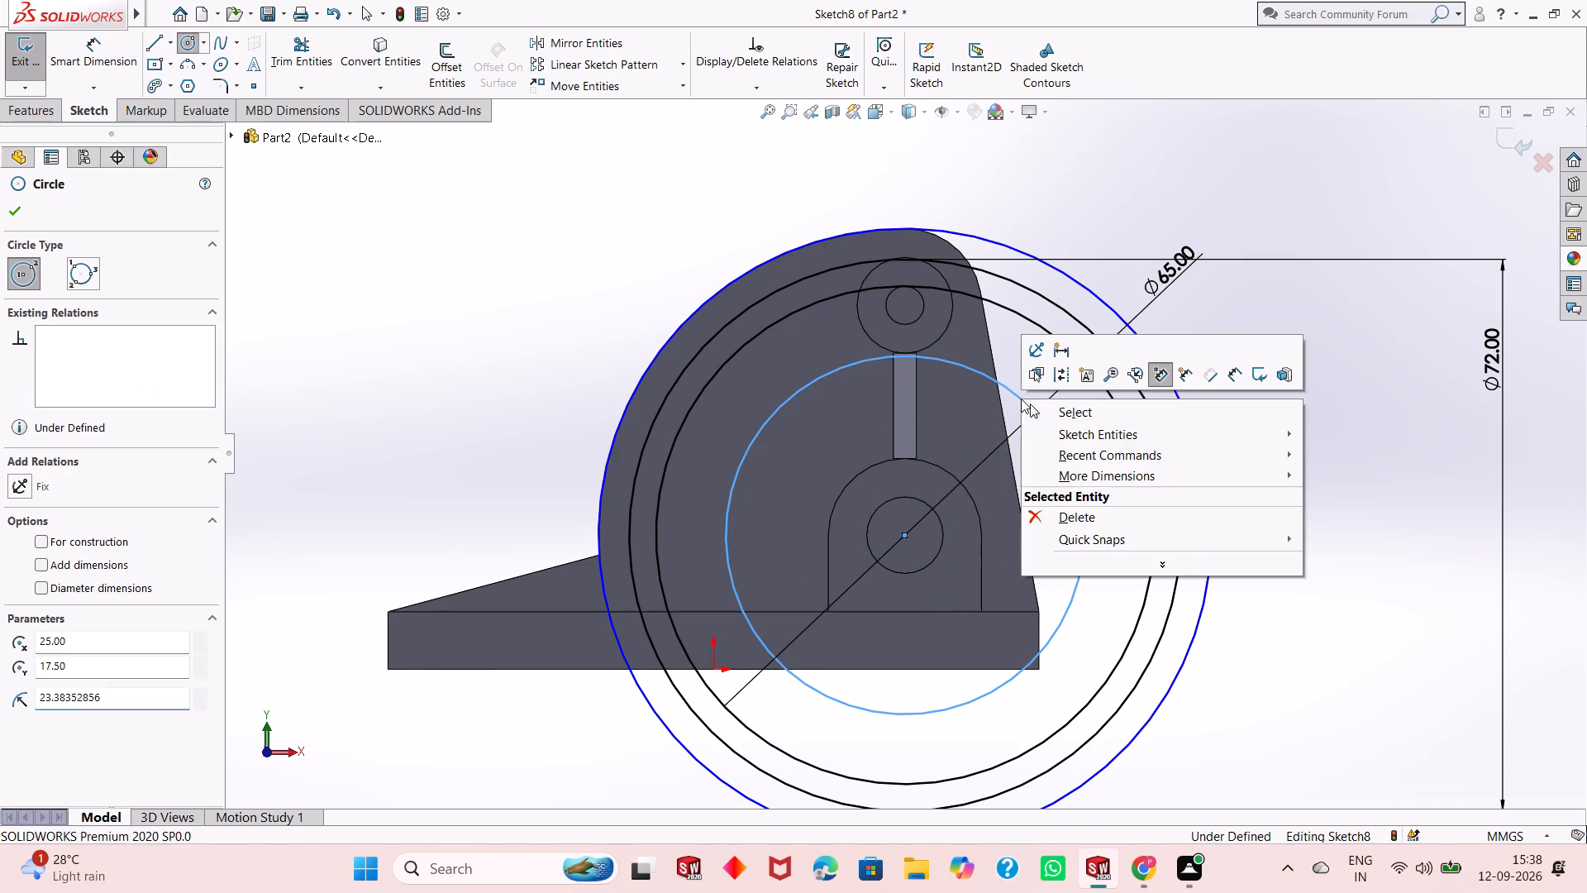
{"action": "left_click", "coordinate": [1040, 413]}
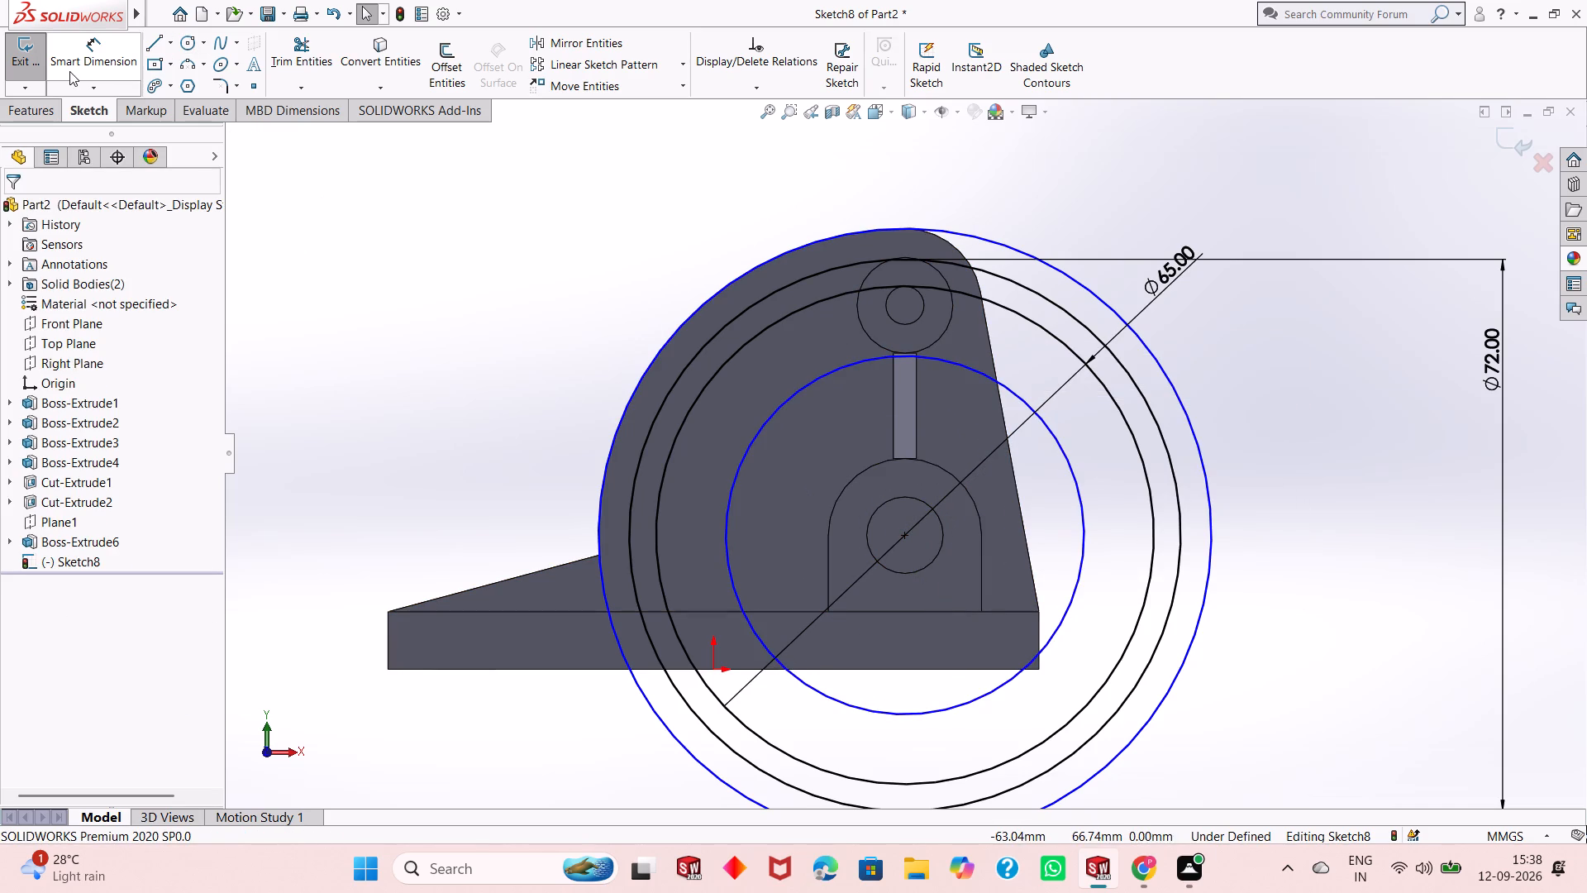
{"action": "left_click", "coordinate": [88, 61]}
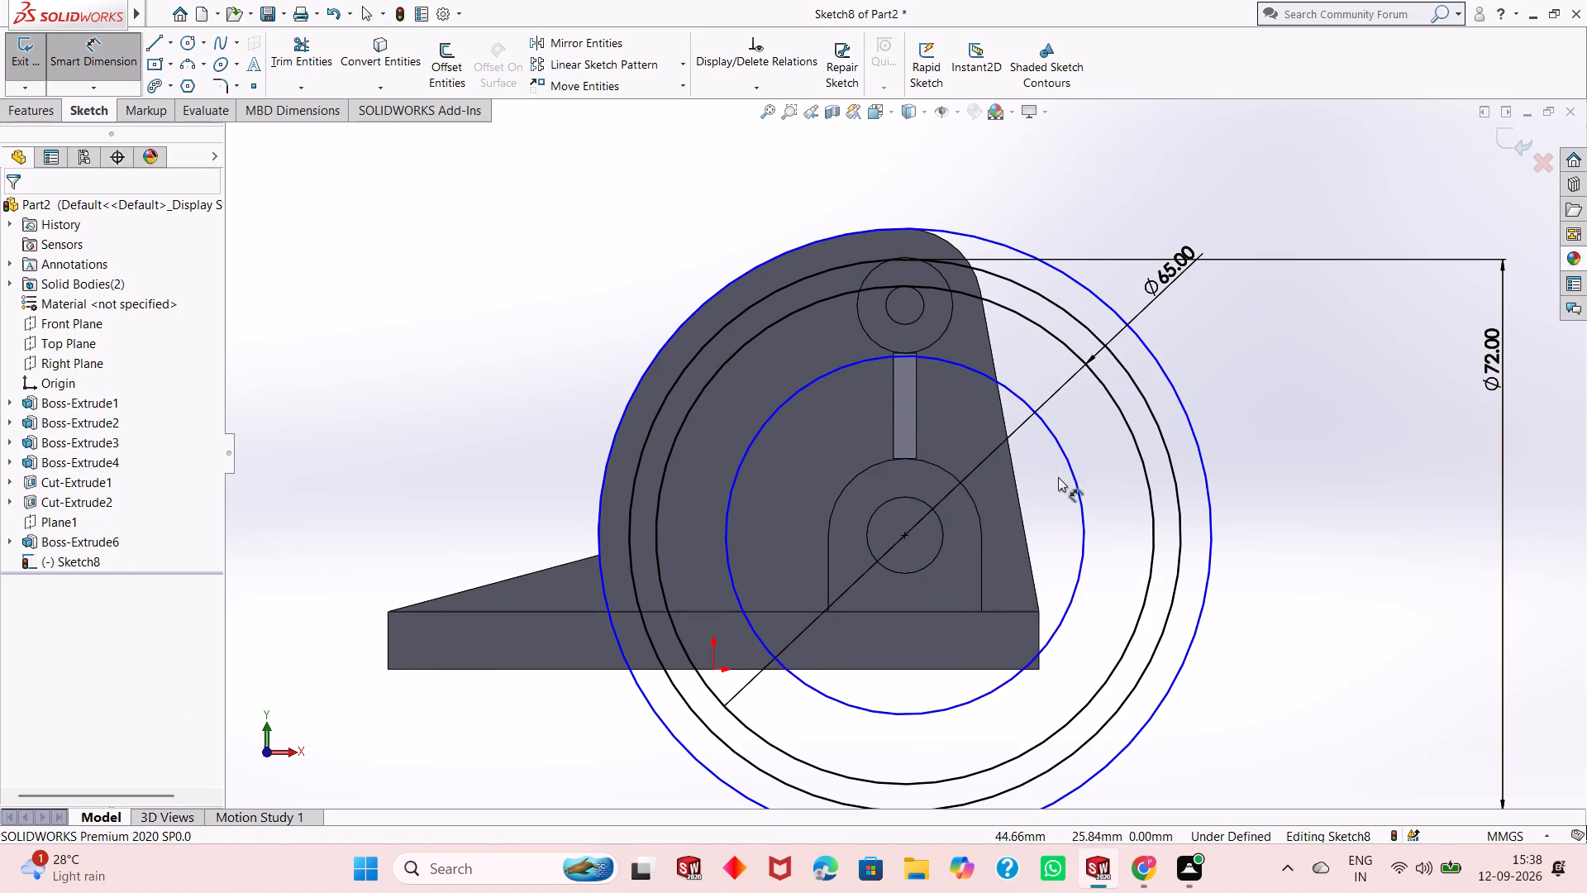
{"action": "left_click", "coordinate": [1084, 511]}
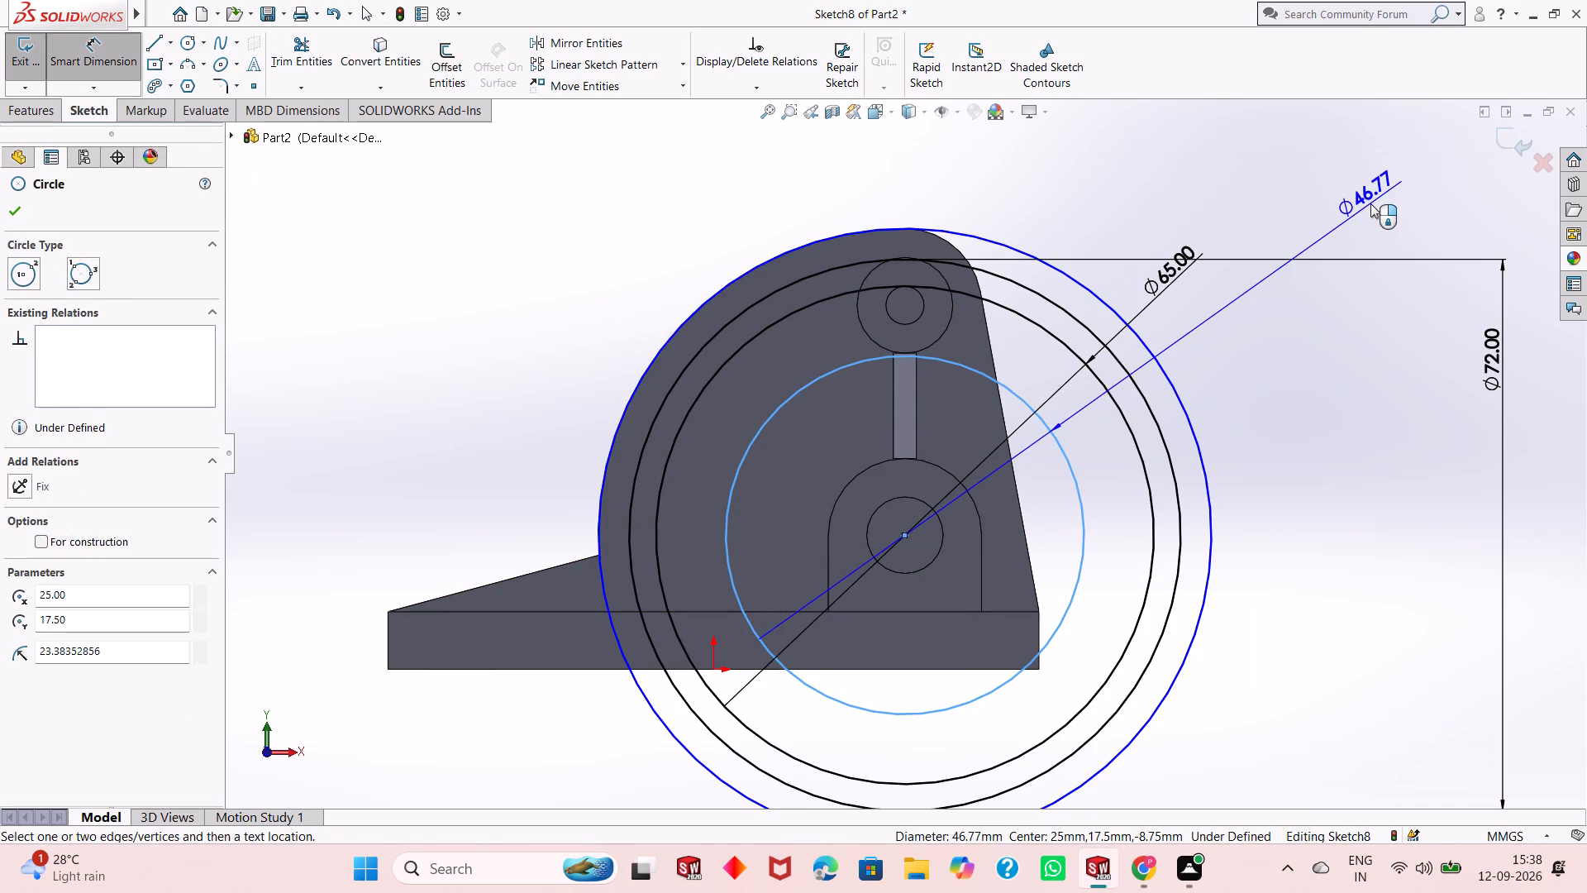
{"action": "left_click", "coordinate": [1370, 203]}
{"action": "type", "text": "50"}
{"action": "key", "text": "Return"}
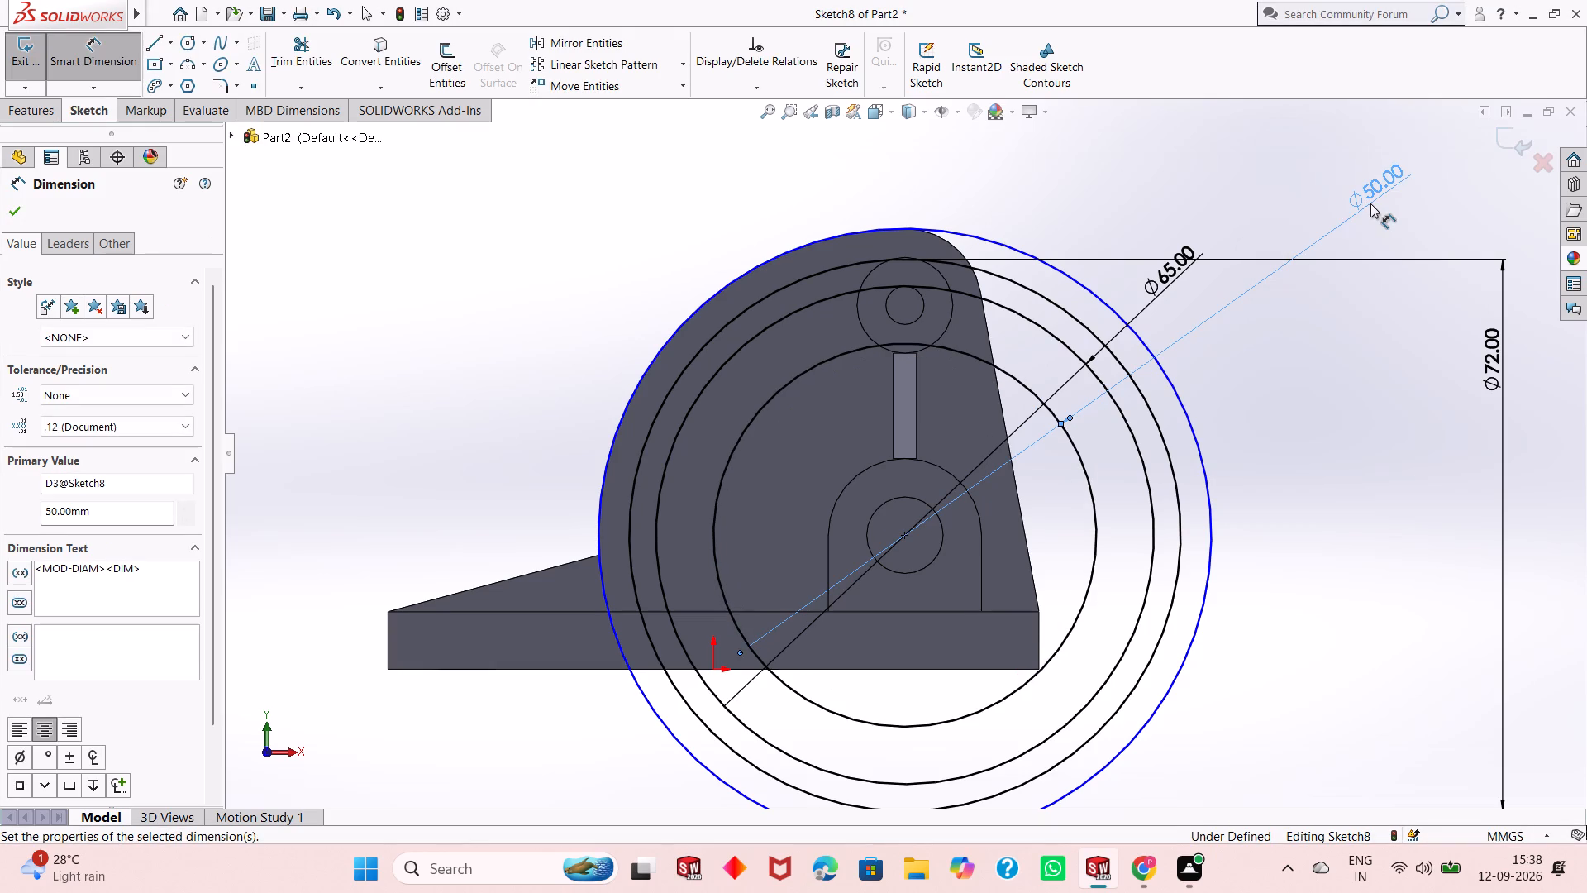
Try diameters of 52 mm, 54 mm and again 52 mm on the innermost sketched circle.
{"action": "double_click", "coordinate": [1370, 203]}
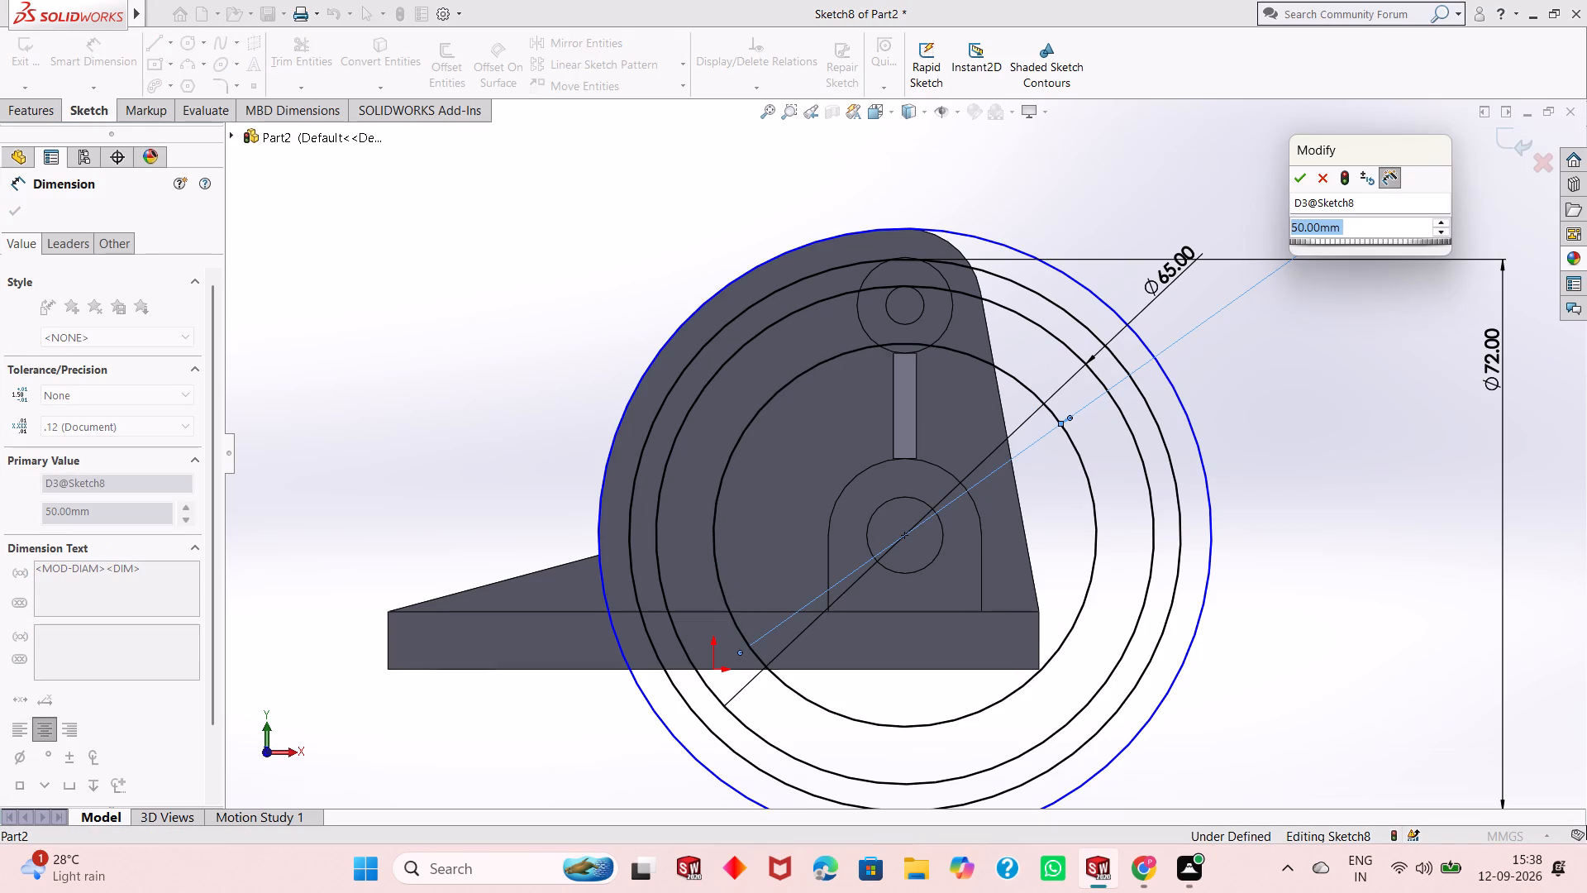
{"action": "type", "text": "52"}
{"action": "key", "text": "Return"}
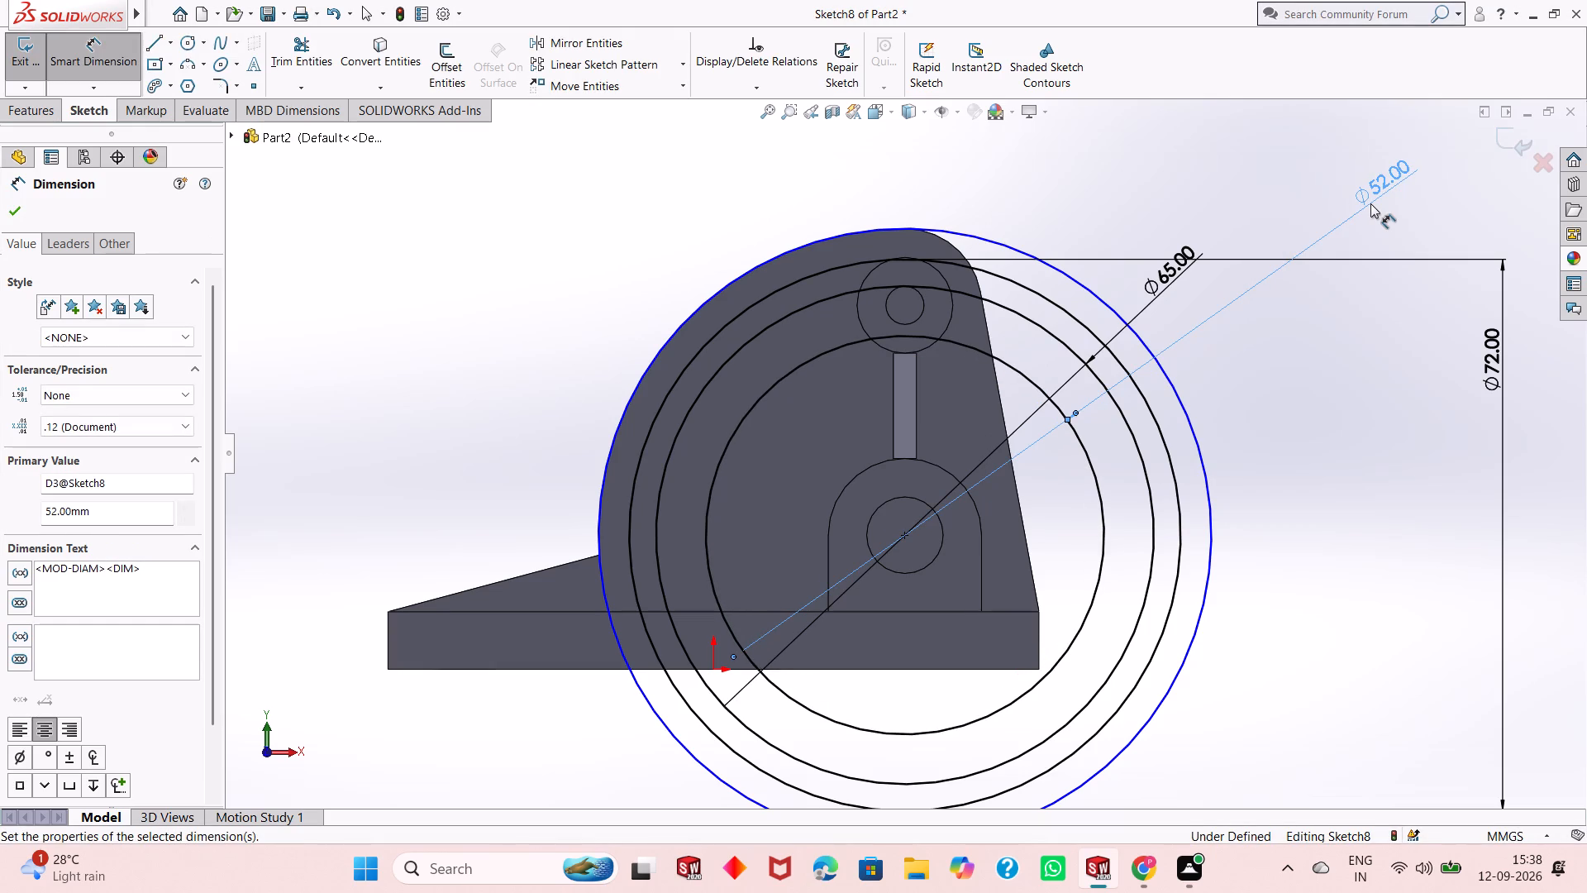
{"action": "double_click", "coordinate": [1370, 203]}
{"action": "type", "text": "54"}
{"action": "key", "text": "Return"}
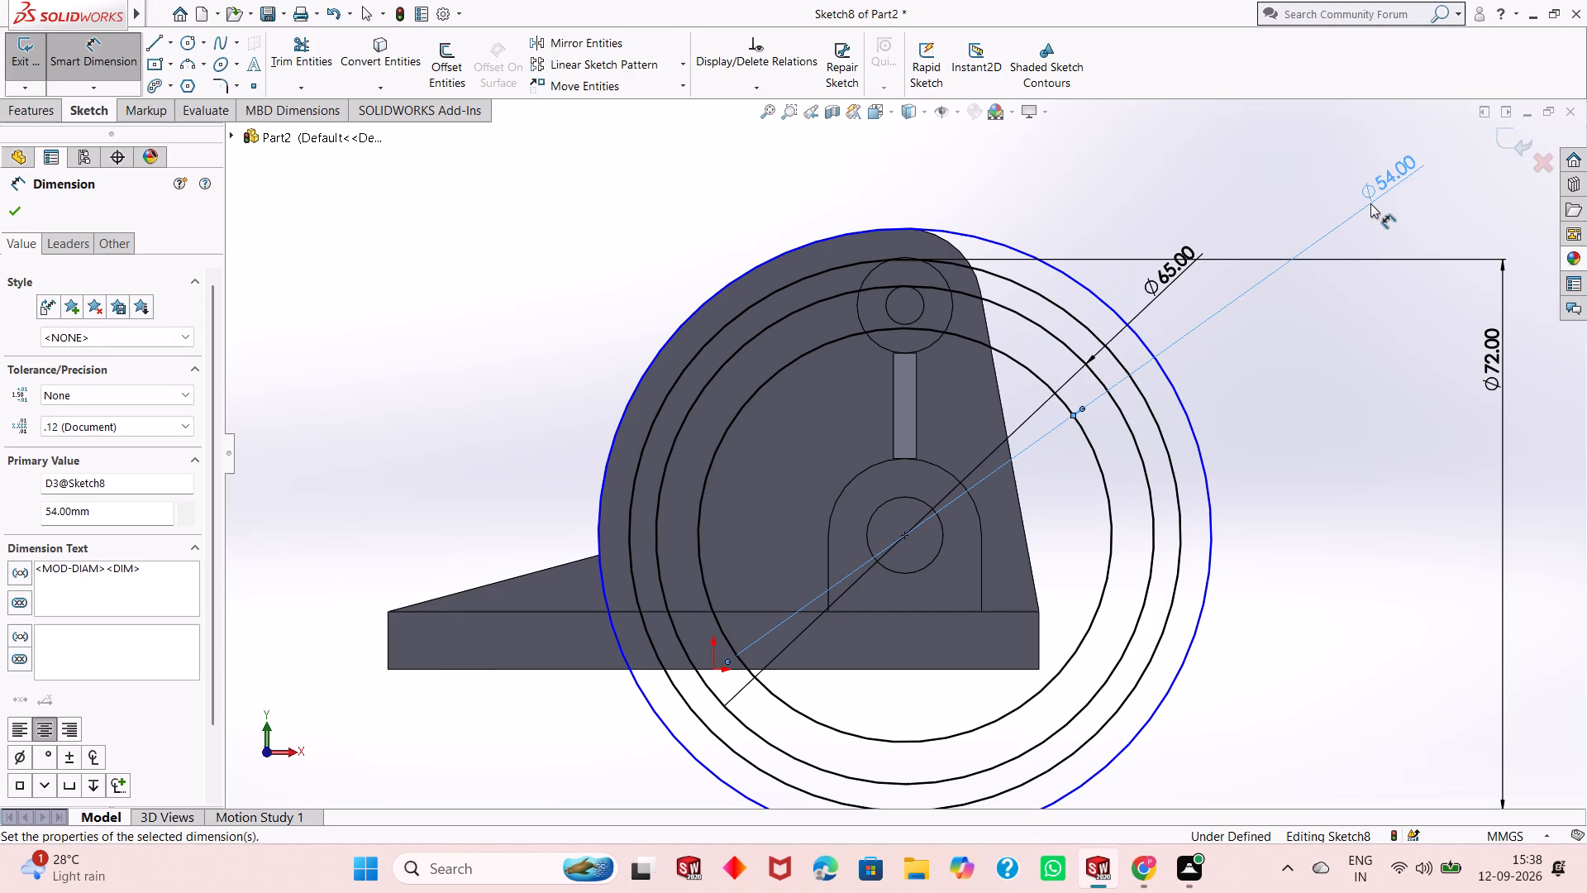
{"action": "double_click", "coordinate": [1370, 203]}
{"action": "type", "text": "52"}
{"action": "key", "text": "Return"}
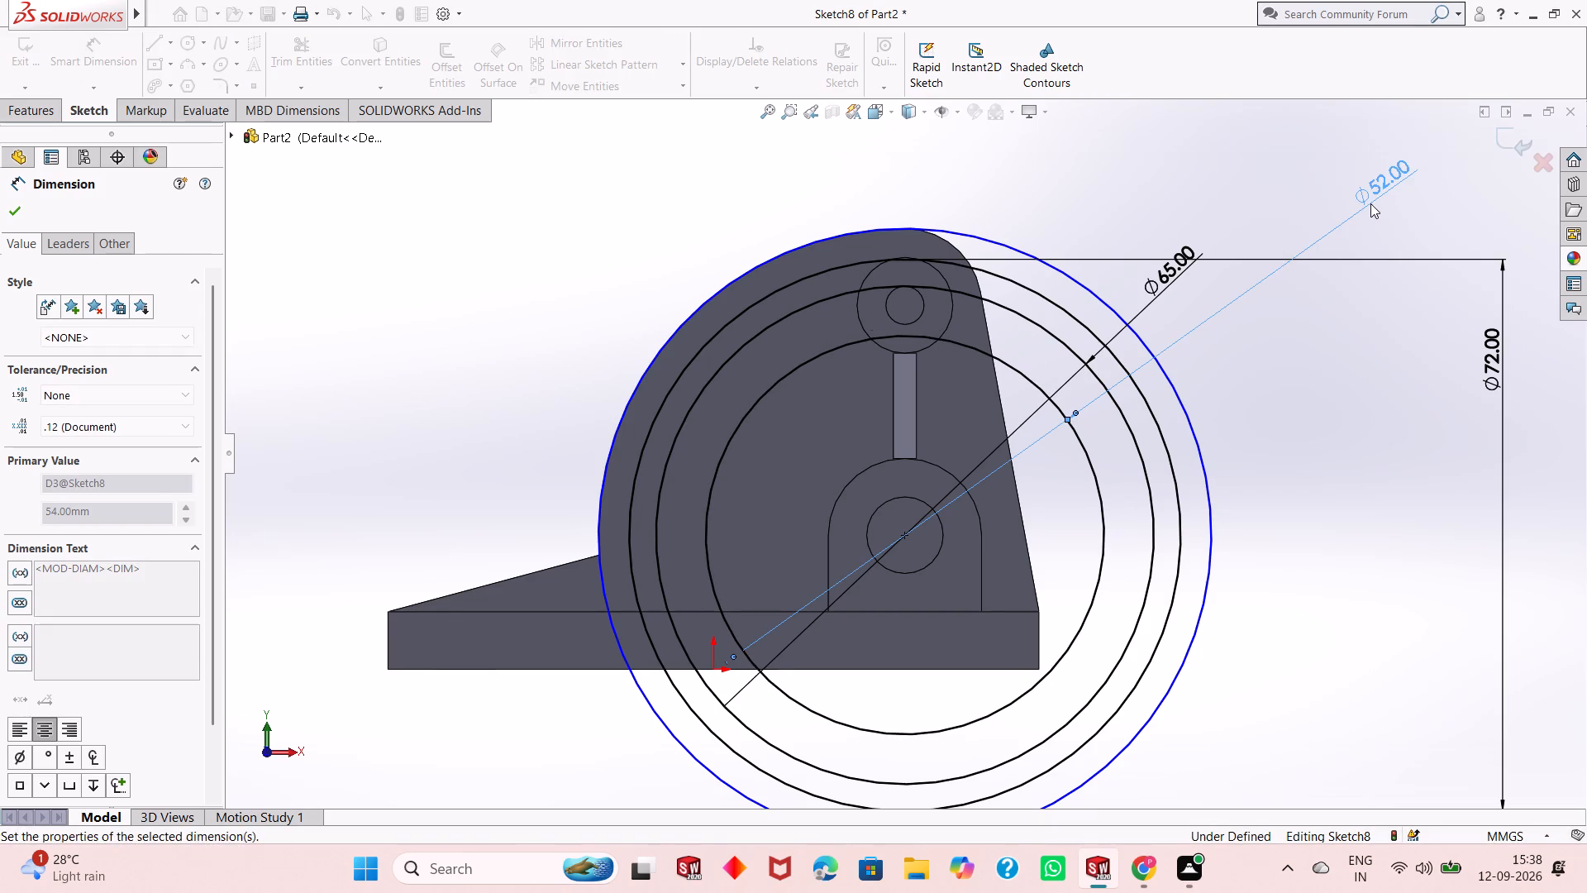
Set the diameter of the innermost sketched circle to 56 mm.
{"action": "double_click", "coordinate": [1370, 203]}
{"action": "type", "text": "56"}
{"action": "key", "text": "Return"}
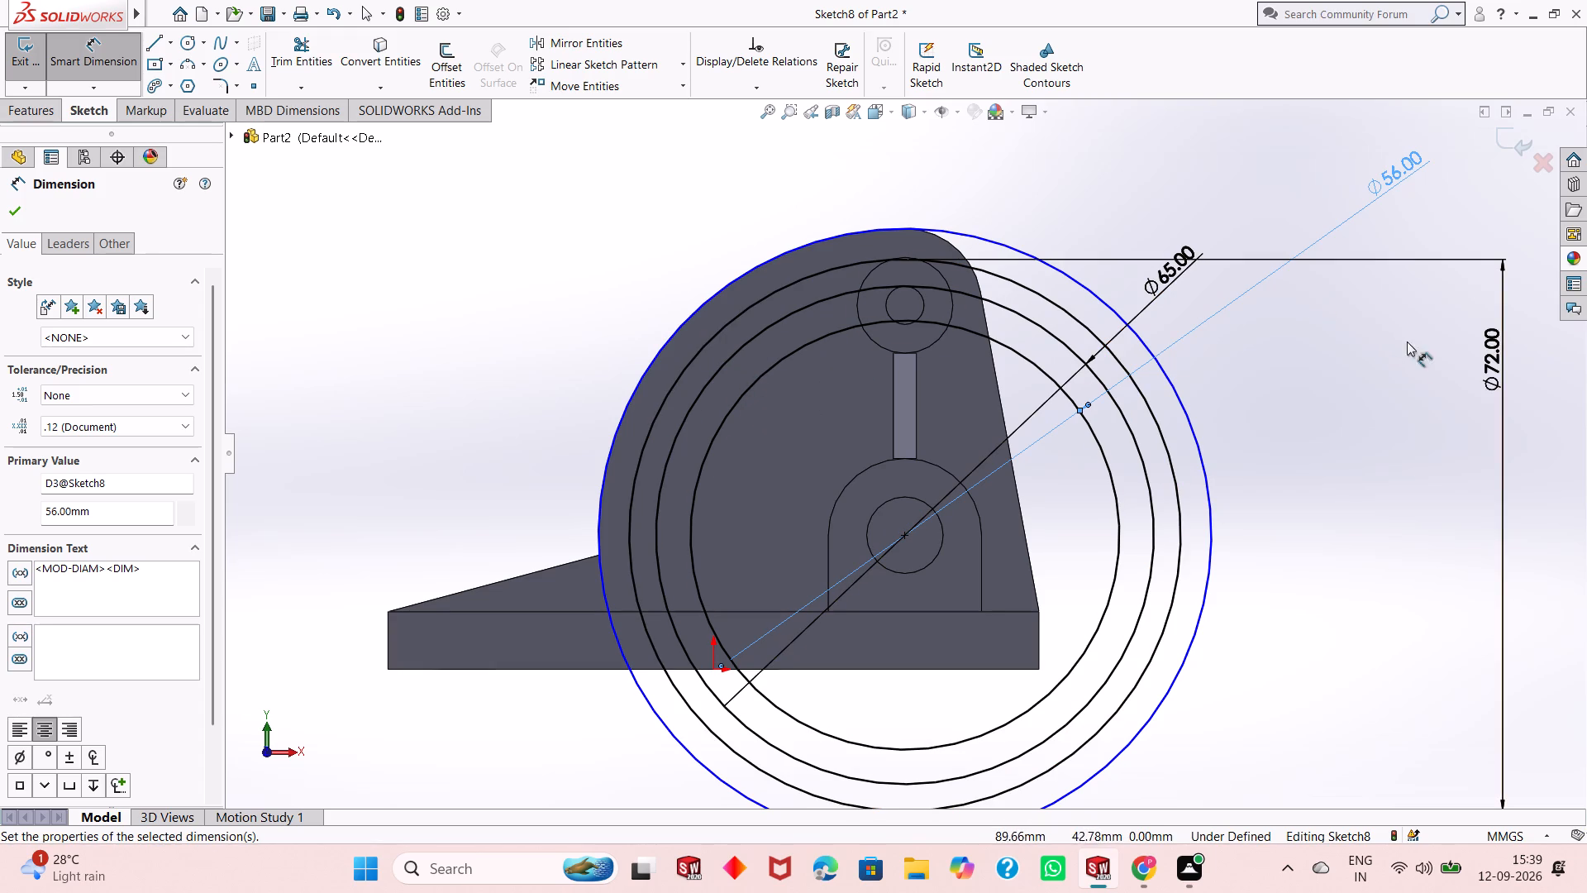
Set the diameter of the circle just outside the 65 mm one to 70 mm.
{"action": "double_click", "coordinate": [1481, 373]}
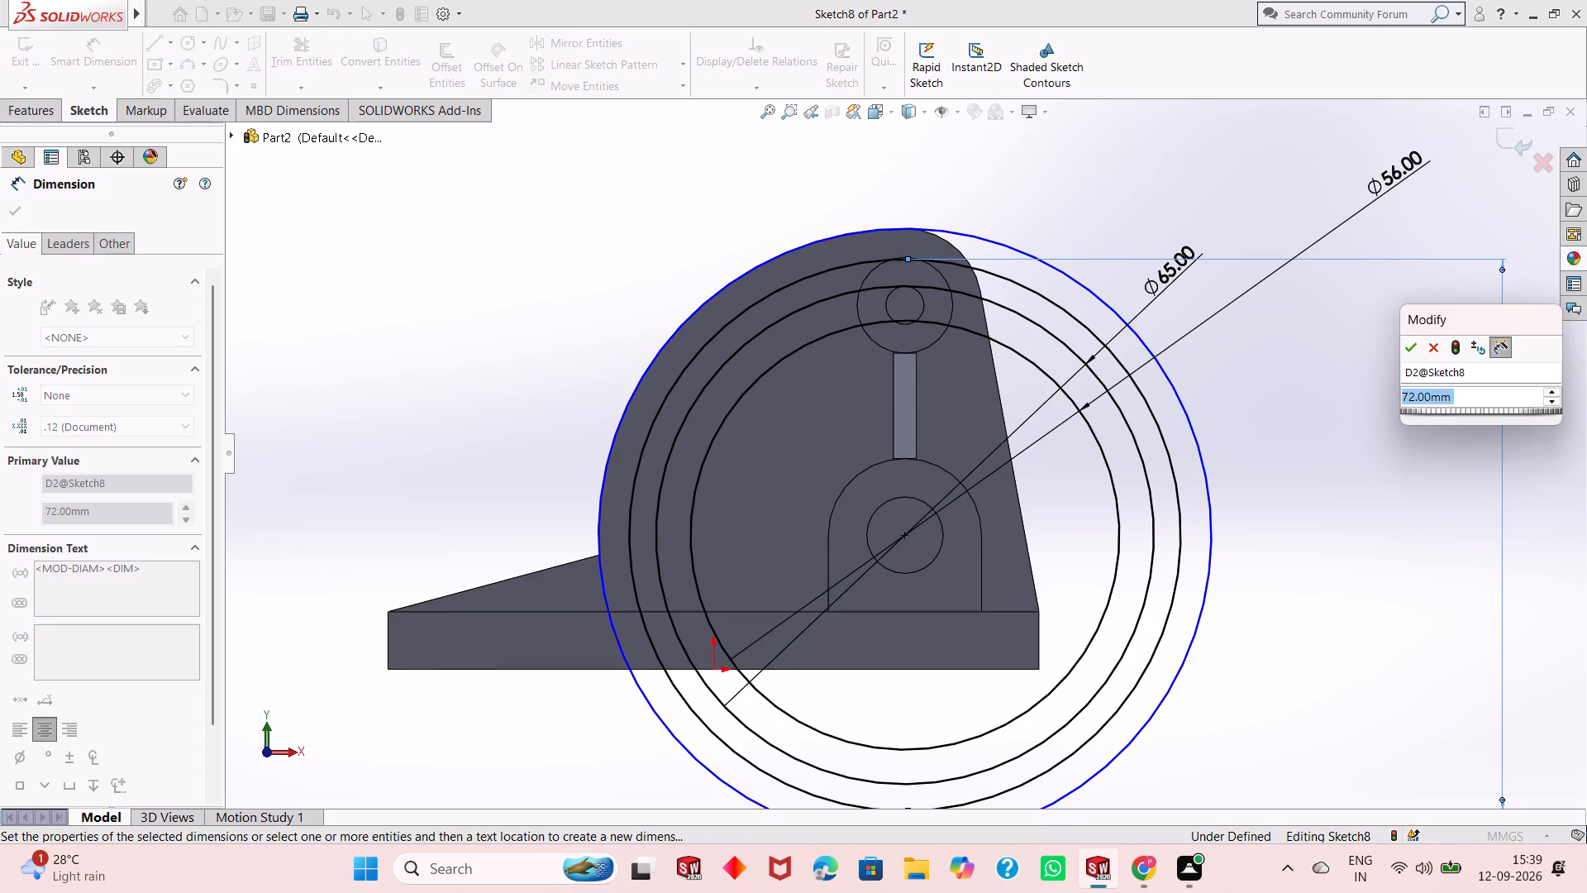
{"action": "key", "text": "7"}
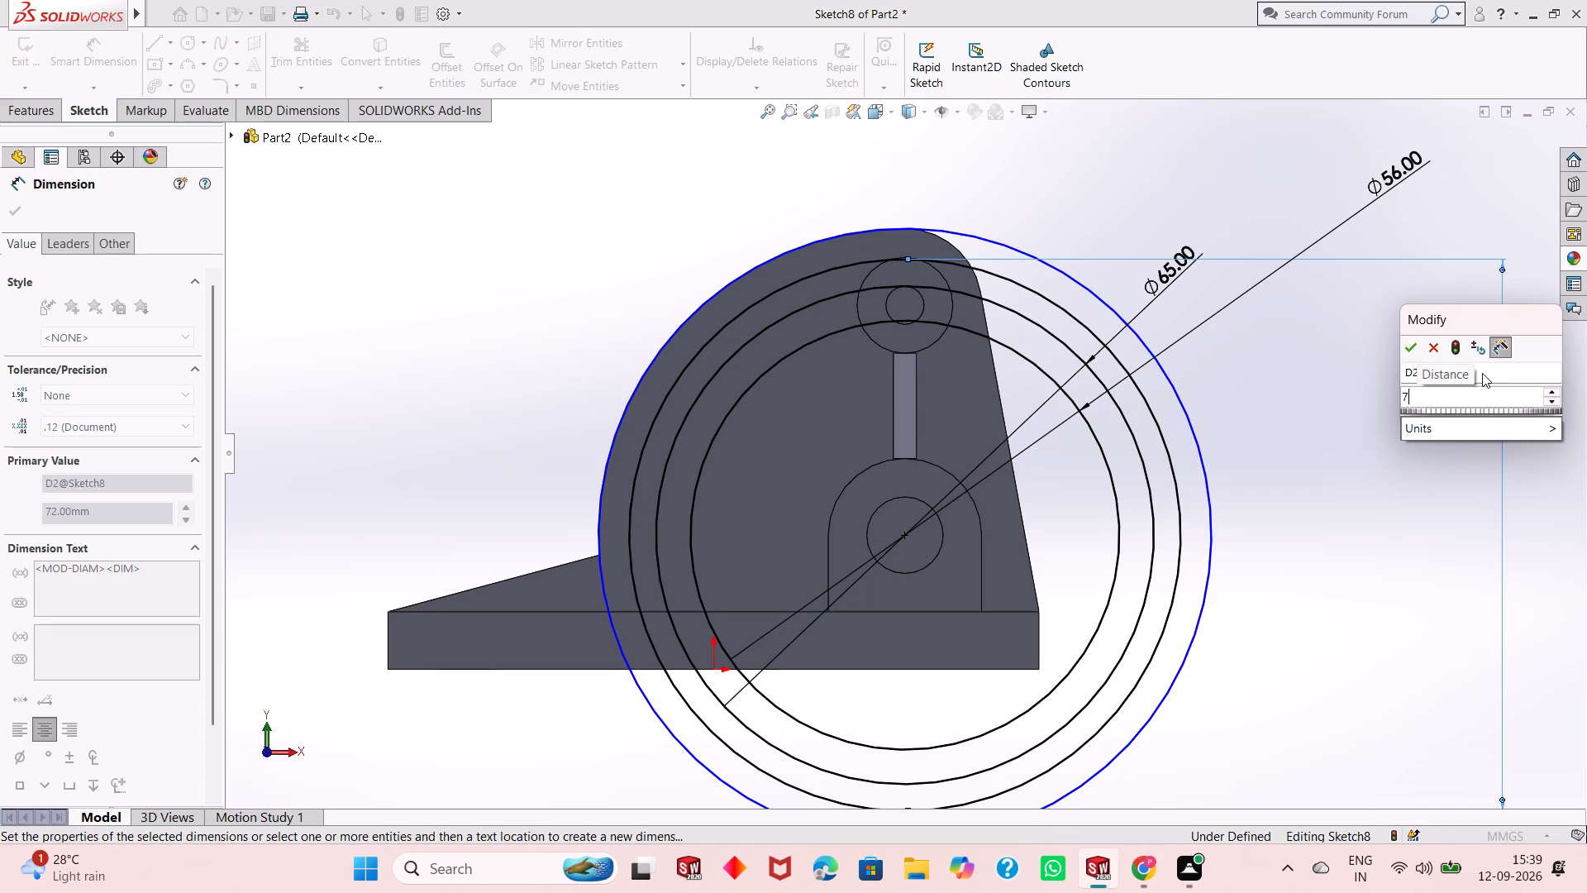
{"action": "key", "text": "0"}
{"action": "key", "text": "Return"}
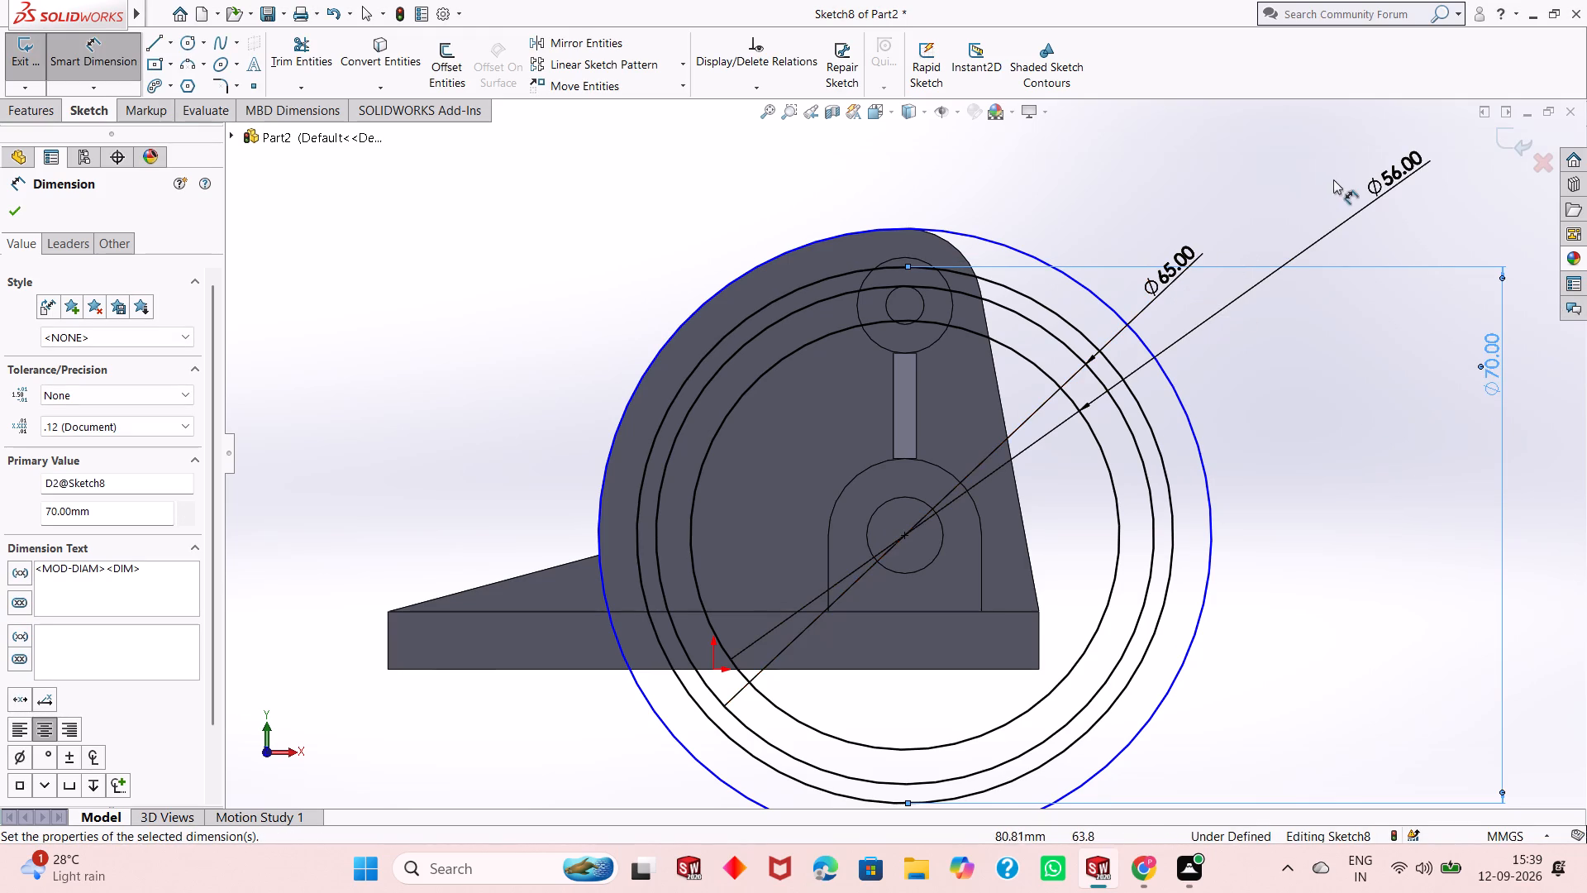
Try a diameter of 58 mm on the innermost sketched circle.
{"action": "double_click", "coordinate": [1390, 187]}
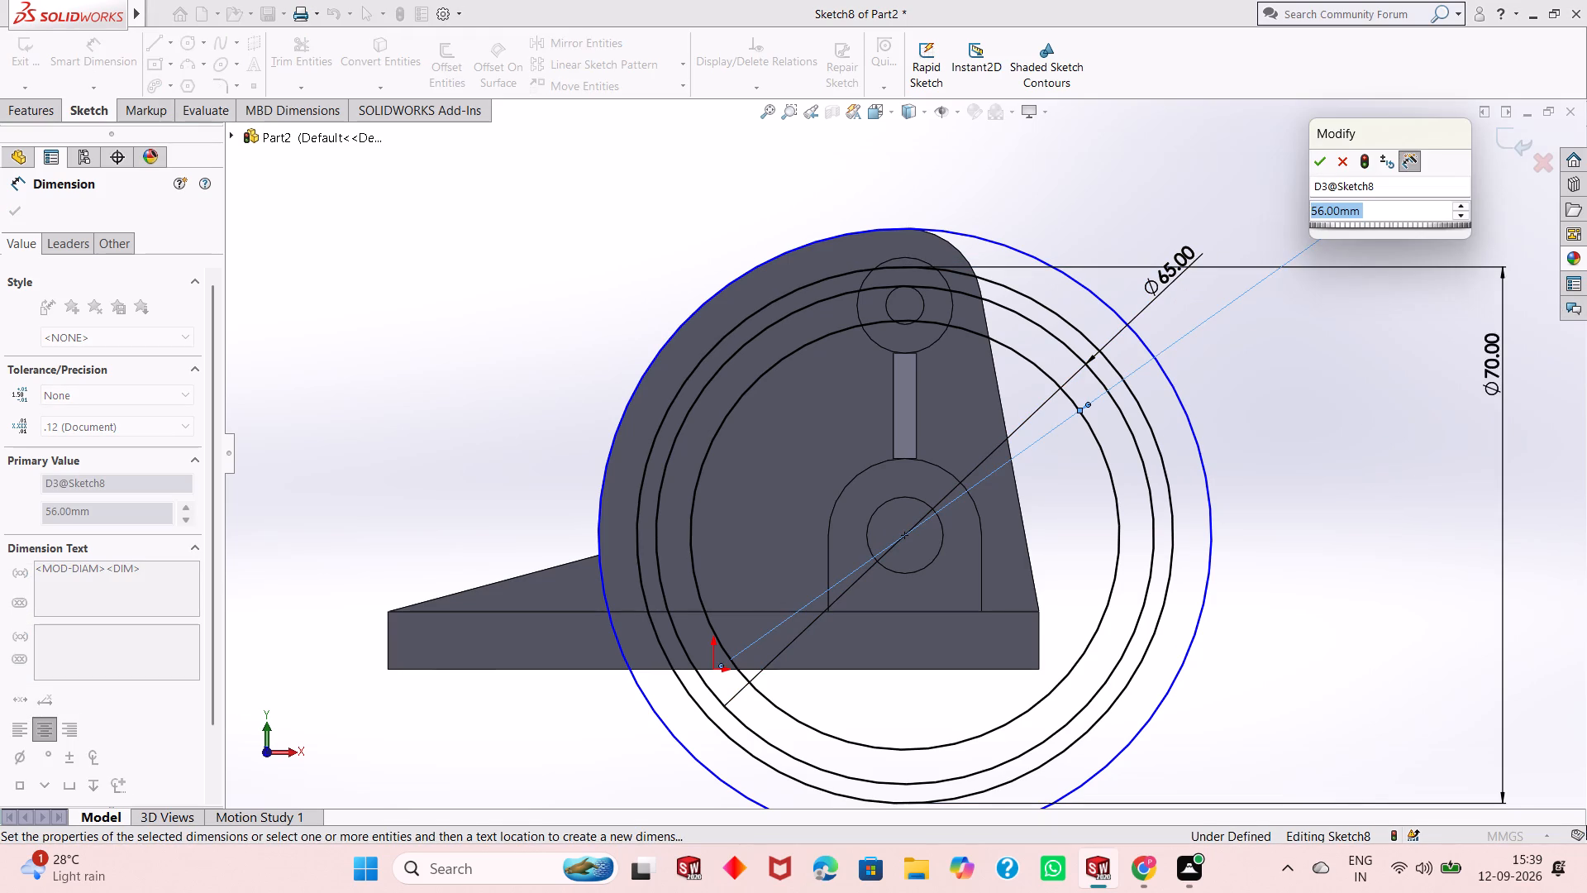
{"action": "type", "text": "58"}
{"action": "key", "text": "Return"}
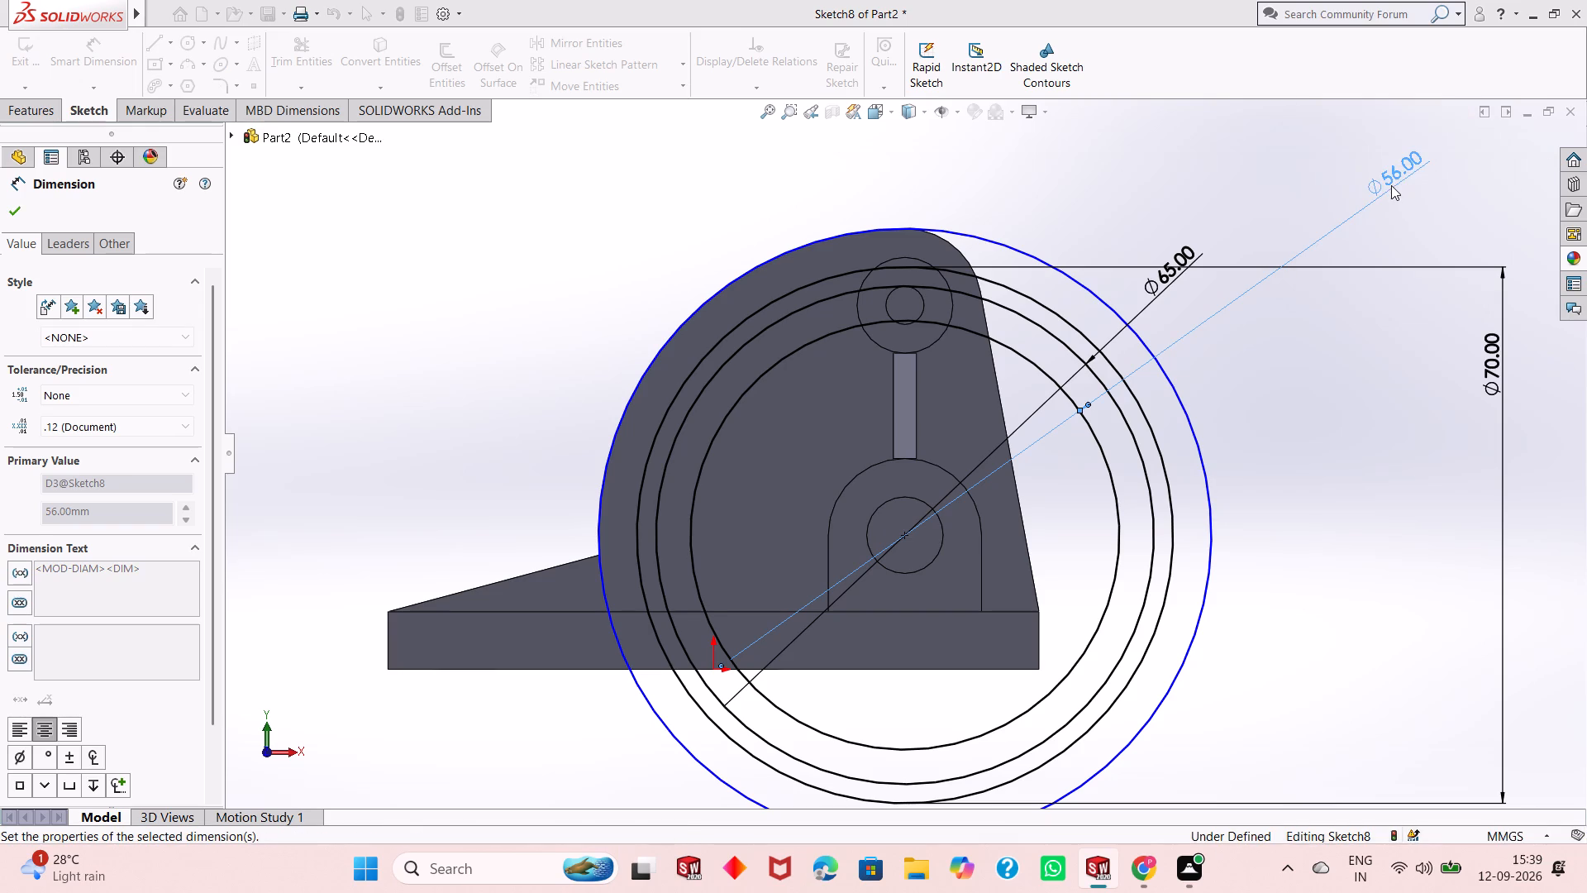
Set the diameter of the innermost sketched circle to 60 mm.
{"action": "double_click", "coordinate": [1391, 185]}
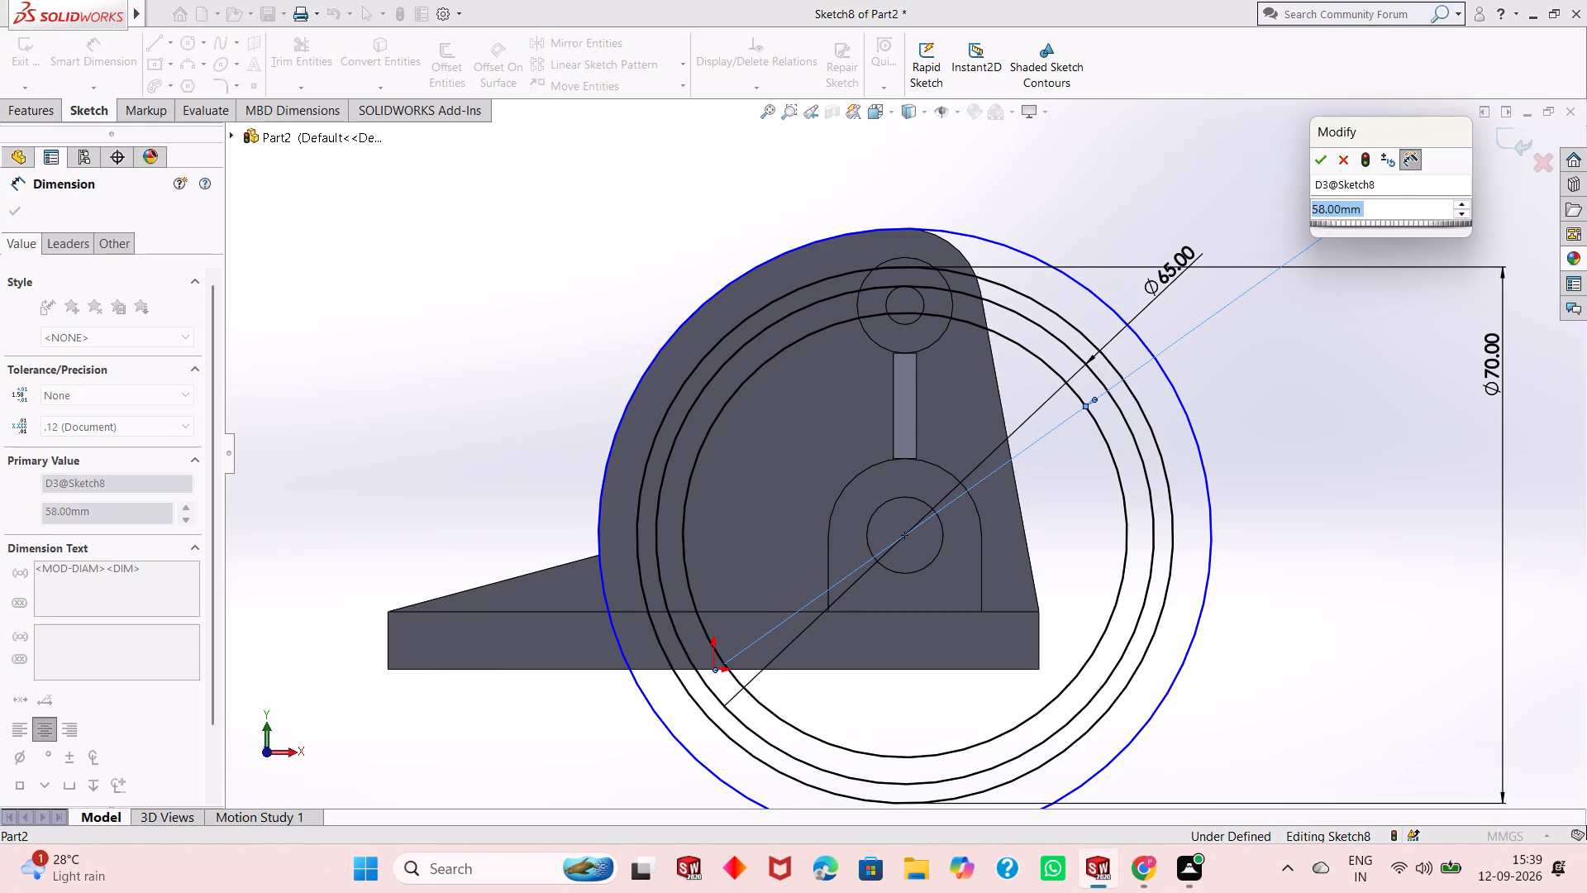
{"action": "type", "text": "3\\"}
{"action": "key", "text": "BackSpace"}
{"action": "key", "text": "BackSpace"}
{"action": "type", "text": "60"}
{"action": "key", "text": "Return"}
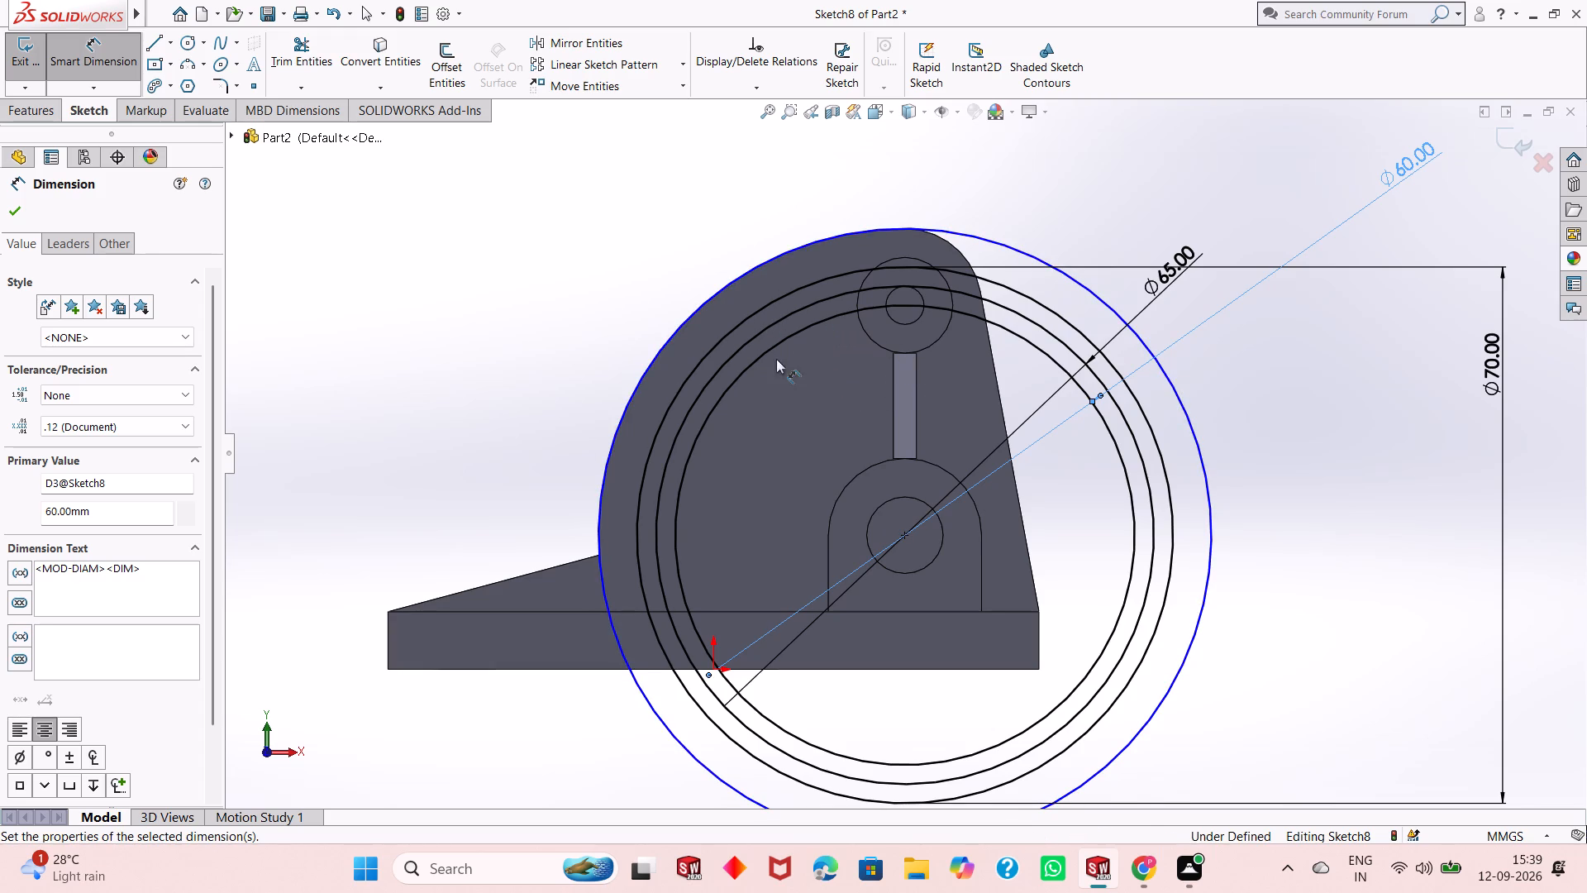
Dimension the outermost sketched circle's diameter as 80 mm.
{"action": "left_click", "coordinate": [1201, 457]}
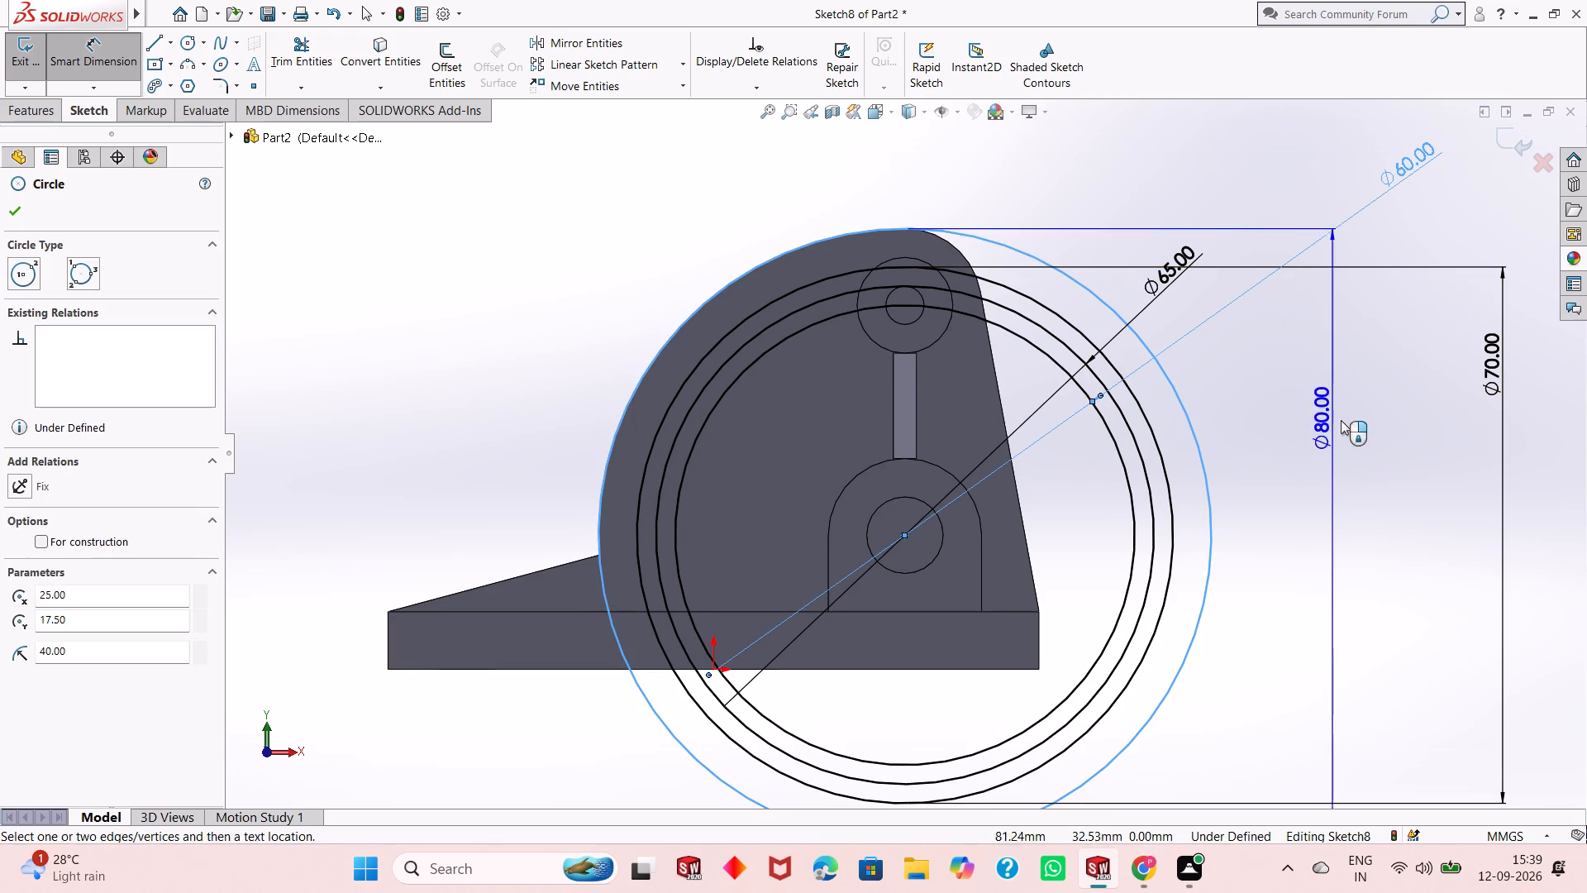
{"action": "left_click", "coordinate": [1353, 417]}
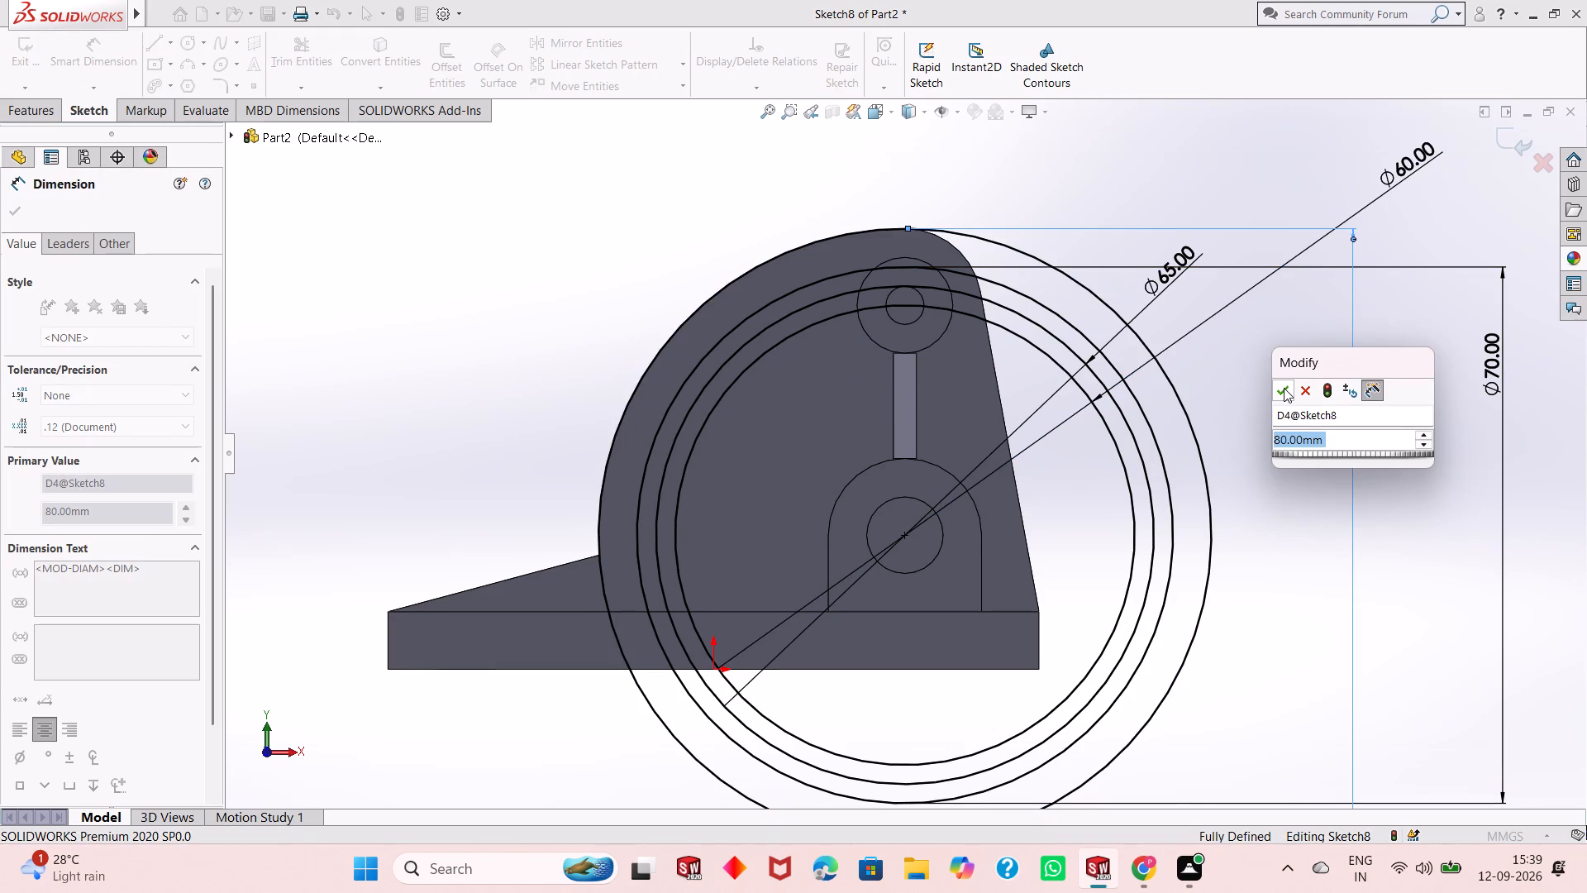
{"action": "left_click", "coordinate": [1284, 387]}
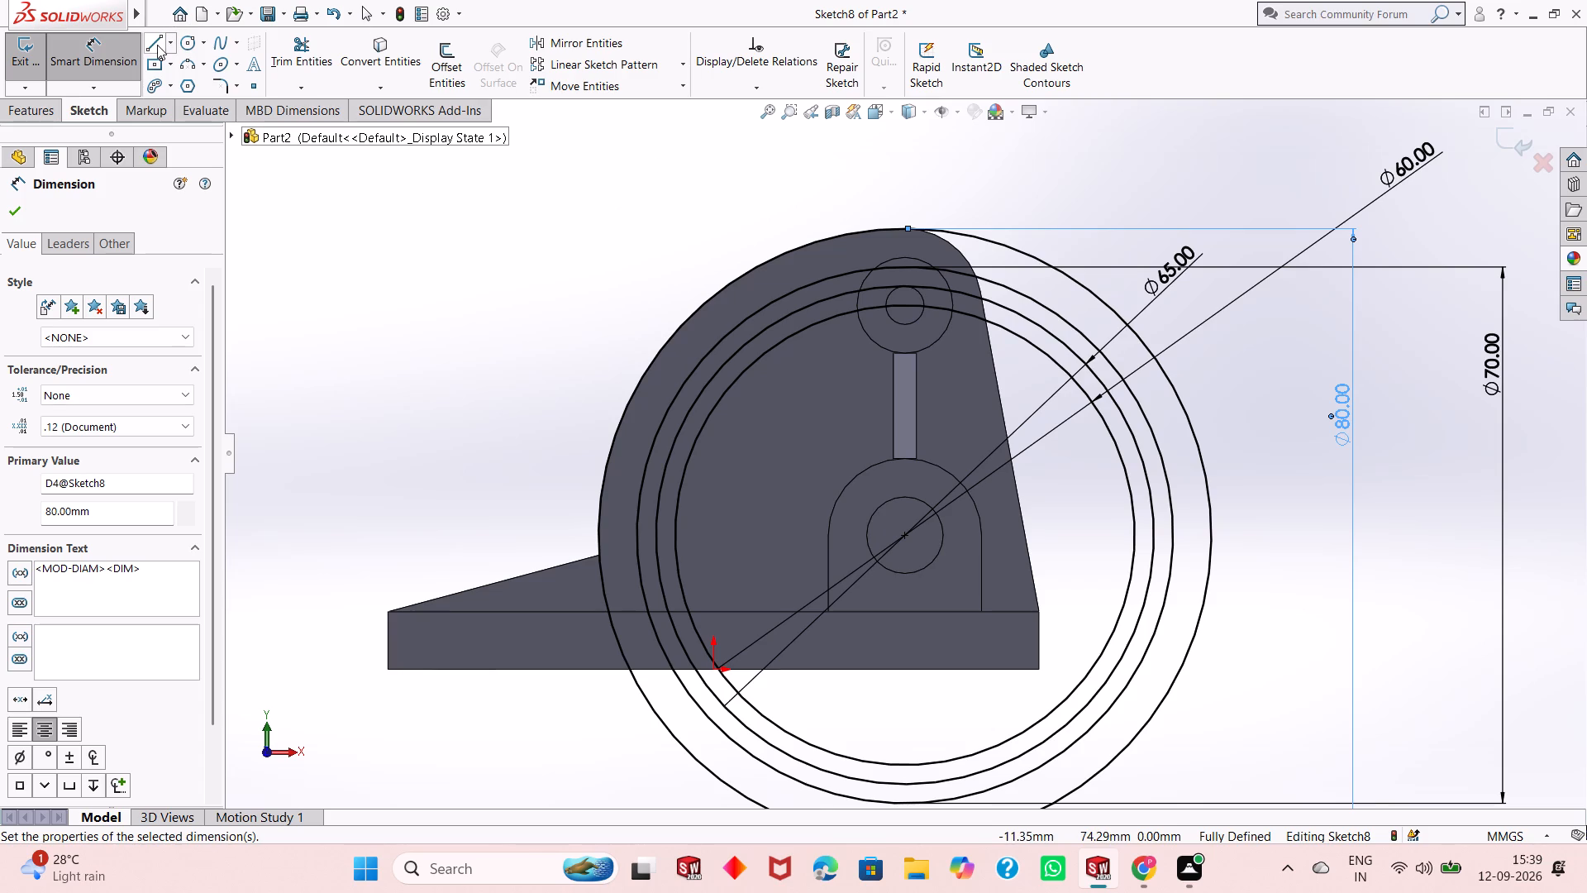
Sketch a fifth circle concentric with the lug's hole, inside the 60 mm circle, and dimension its diameter as 46 mm.
{"action": "left_click", "coordinate": [183, 33]}
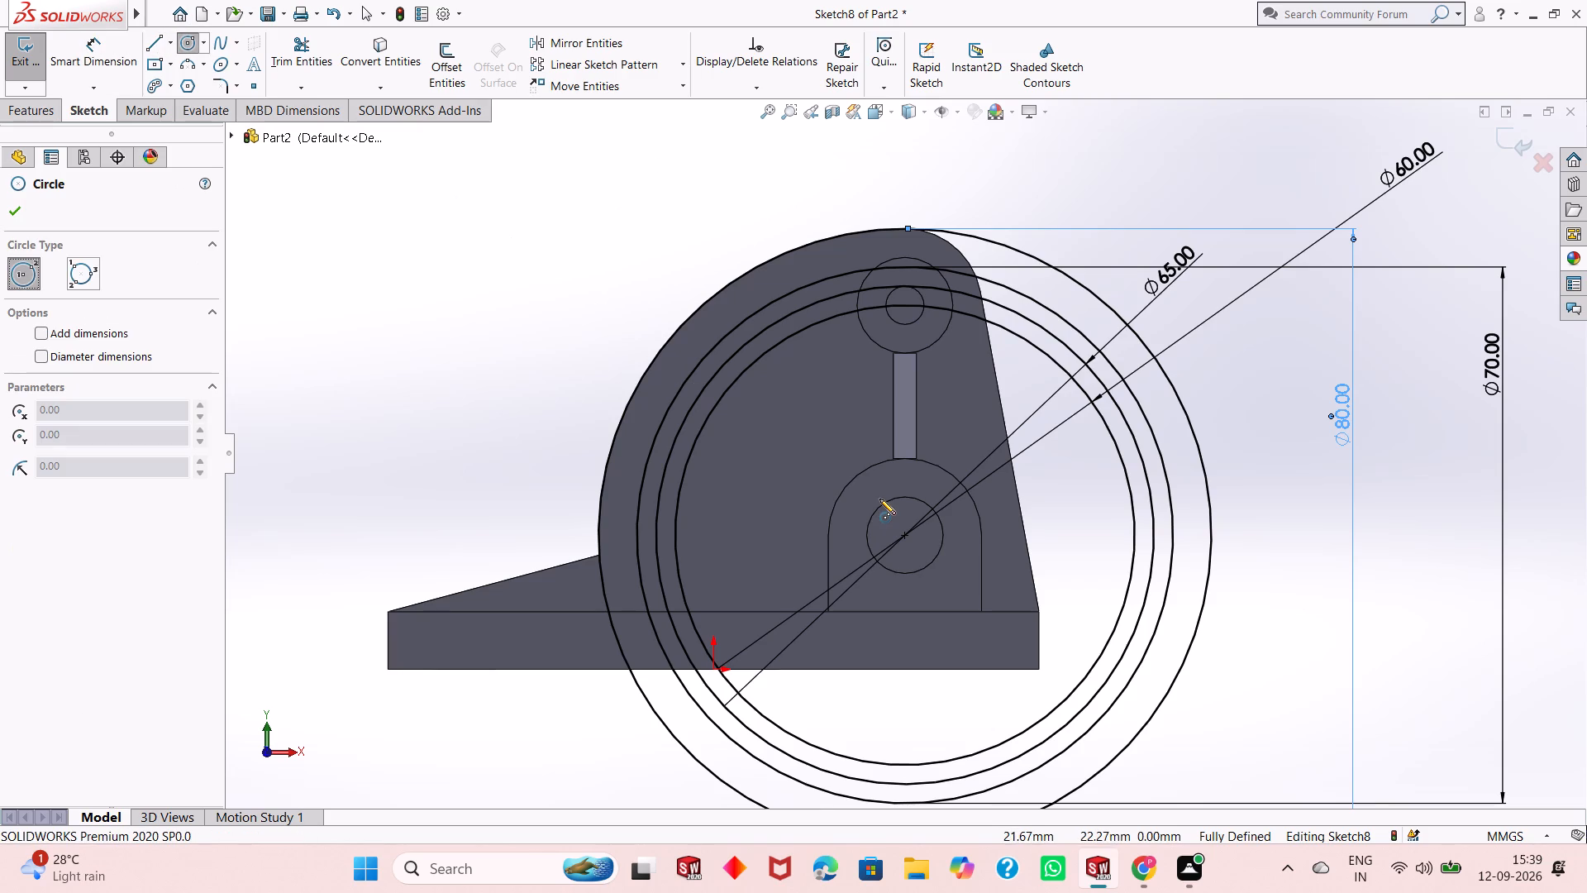
{"action": "left_click", "coordinate": [908, 536]}
{"action": "left_click", "coordinate": [985, 393]}
{"action": "right_click", "coordinate": [985, 392]}
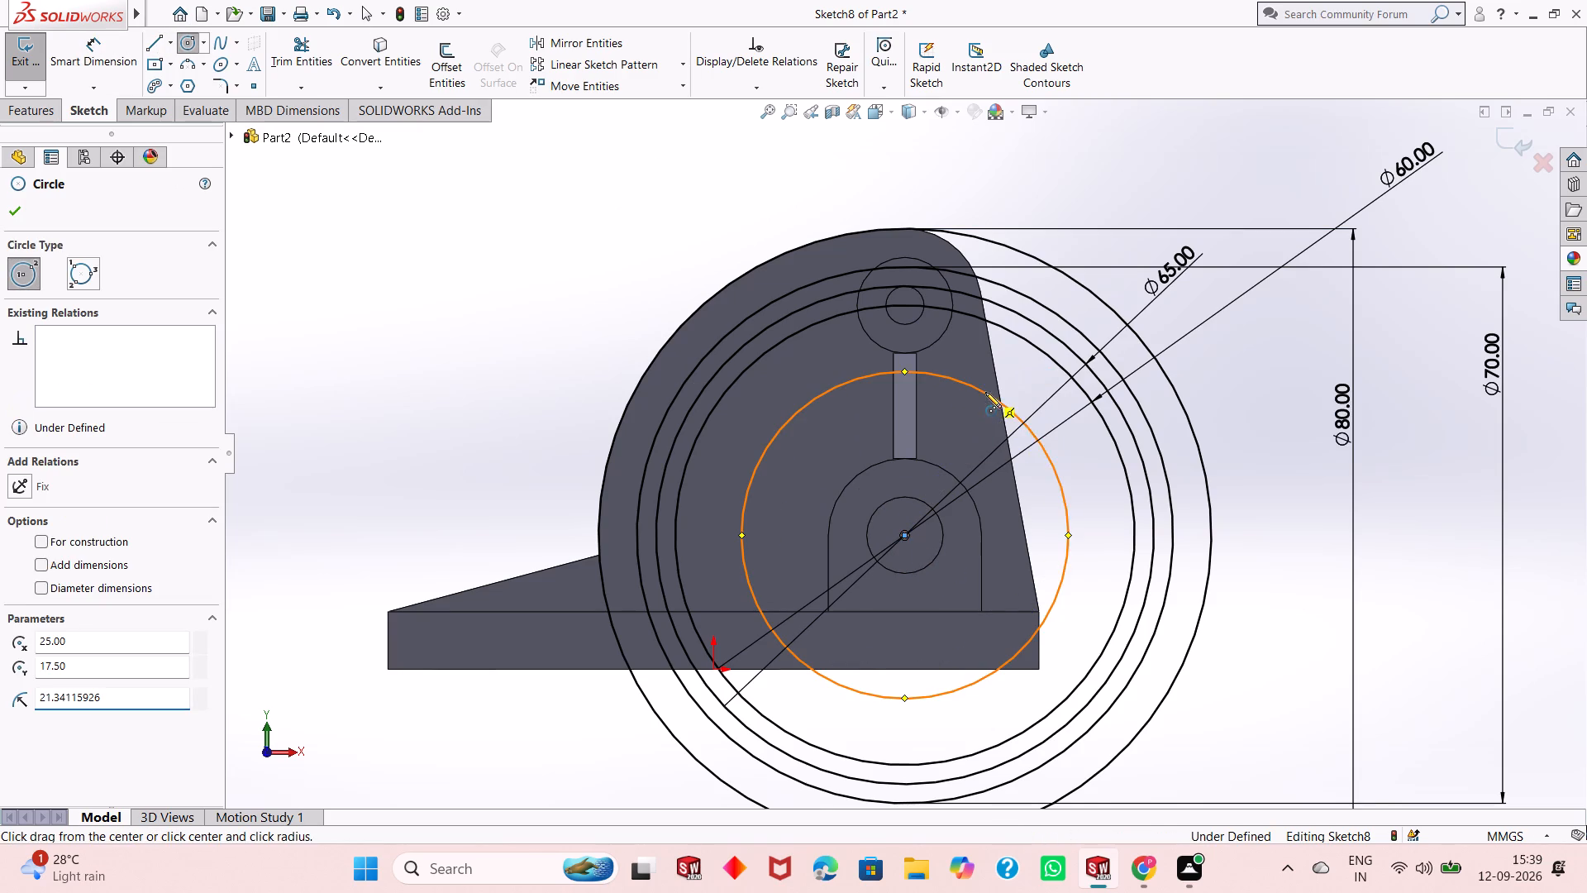
{"action": "left_click", "coordinate": [1015, 403]}
{"action": "left_click", "coordinate": [117, 50]}
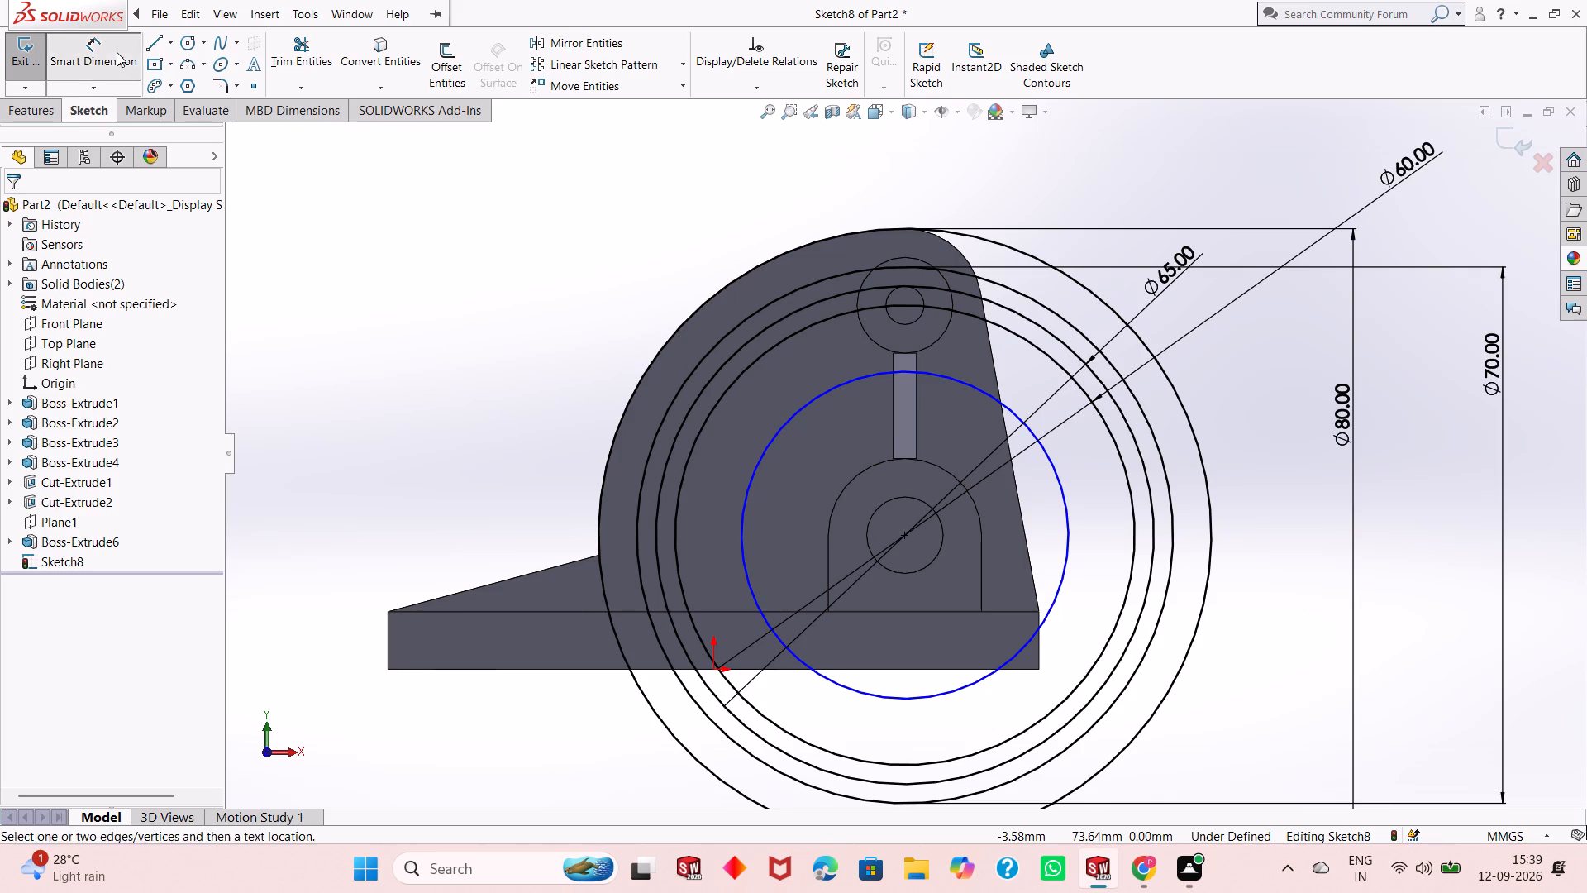
{"action": "left_click", "coordinate": [1070, 558]}
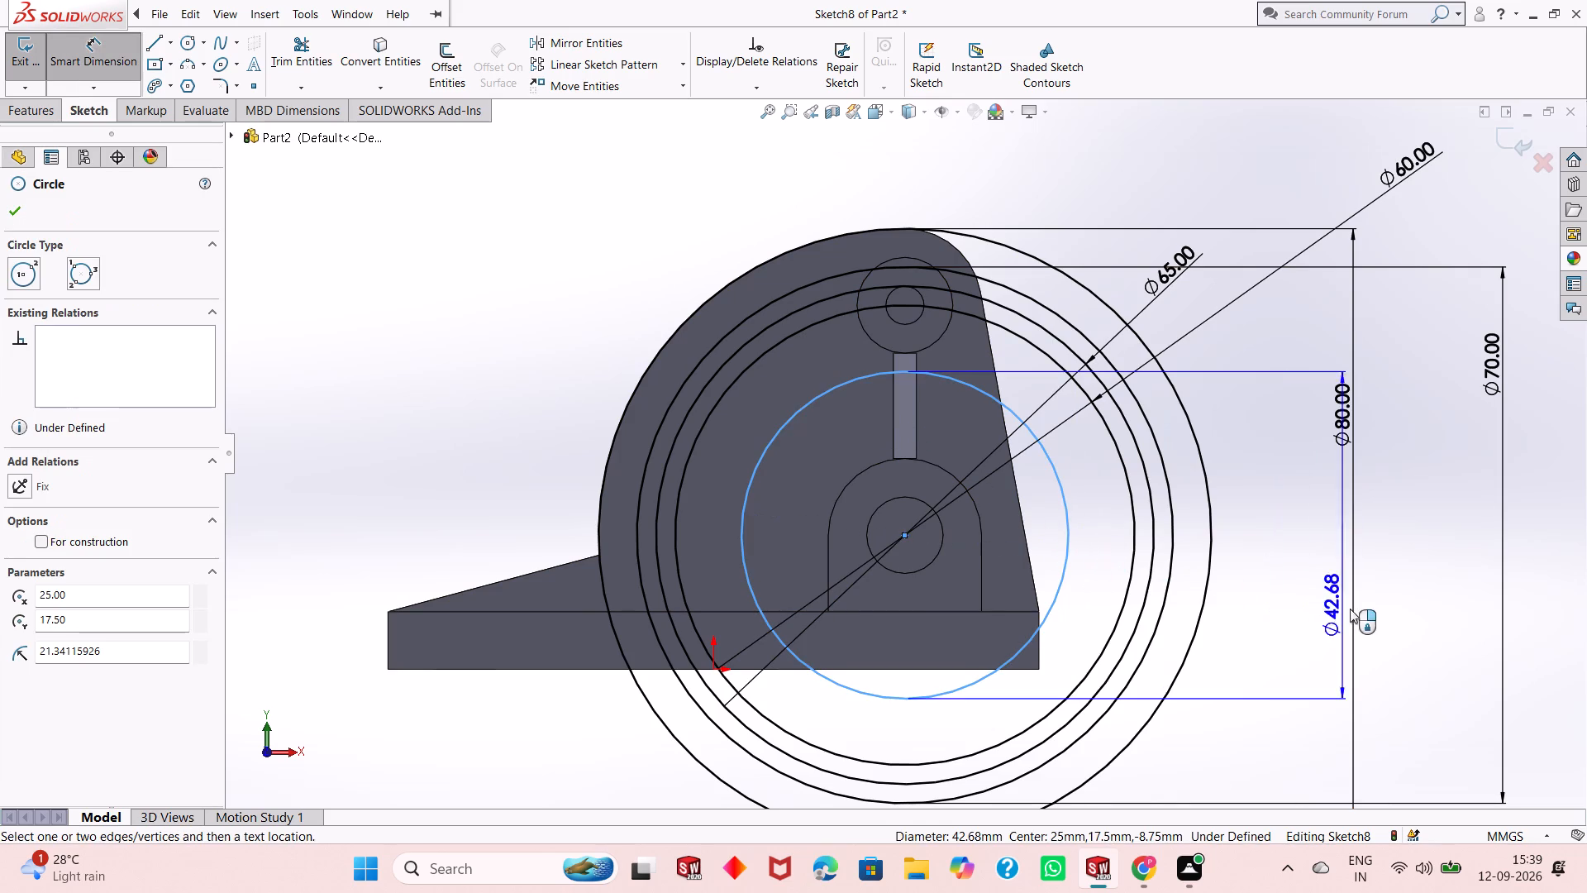
{"action": "left_click", "coordinate": [1262, 718]}
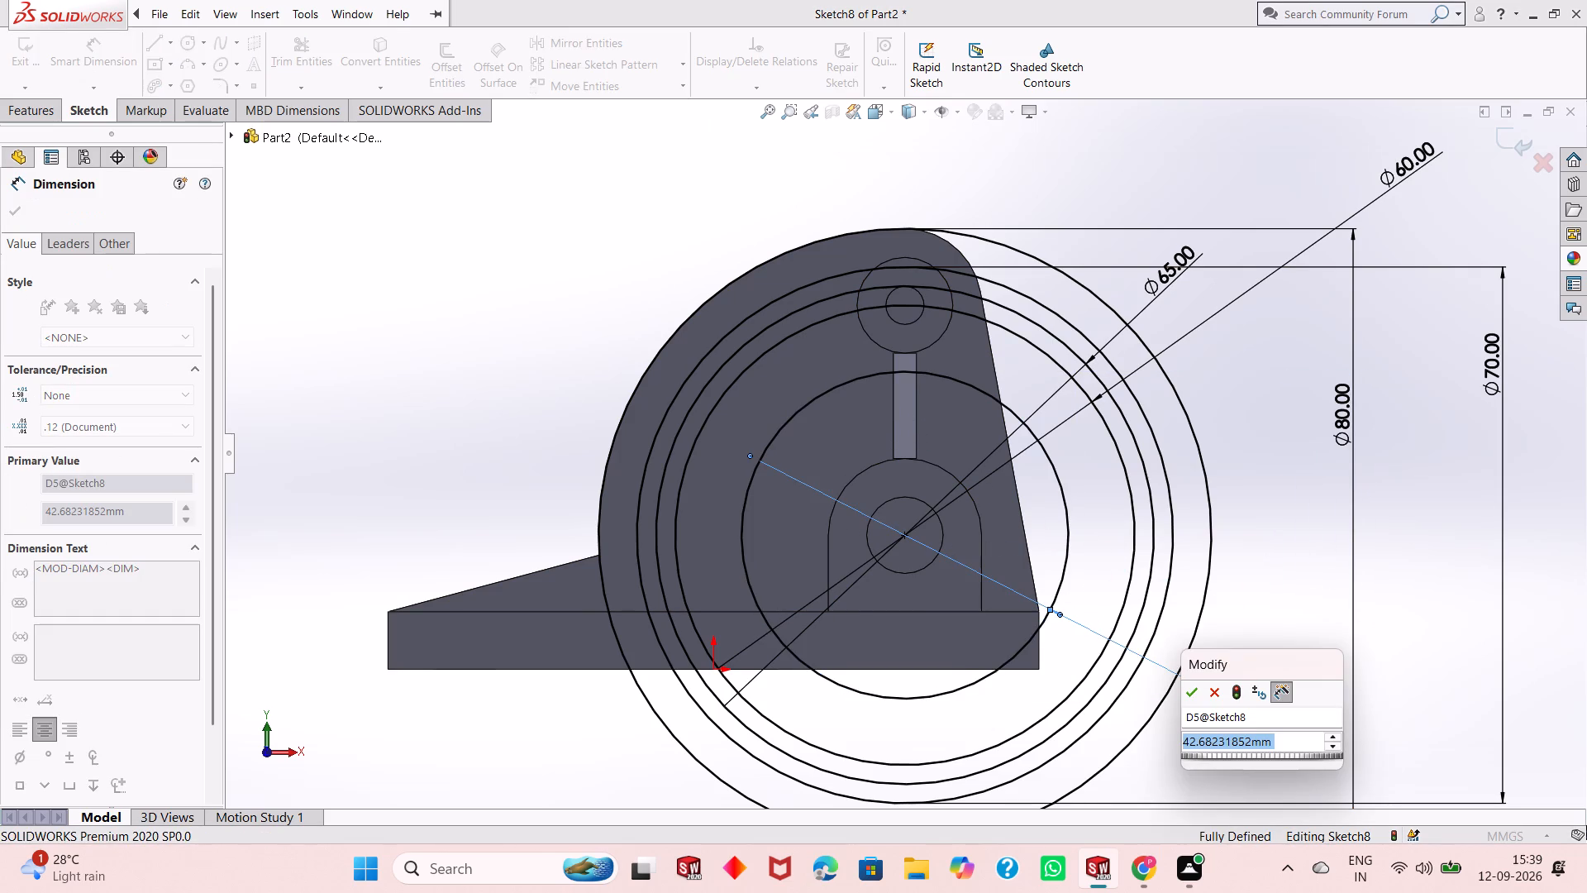
{"action": "type", "text": "46"}
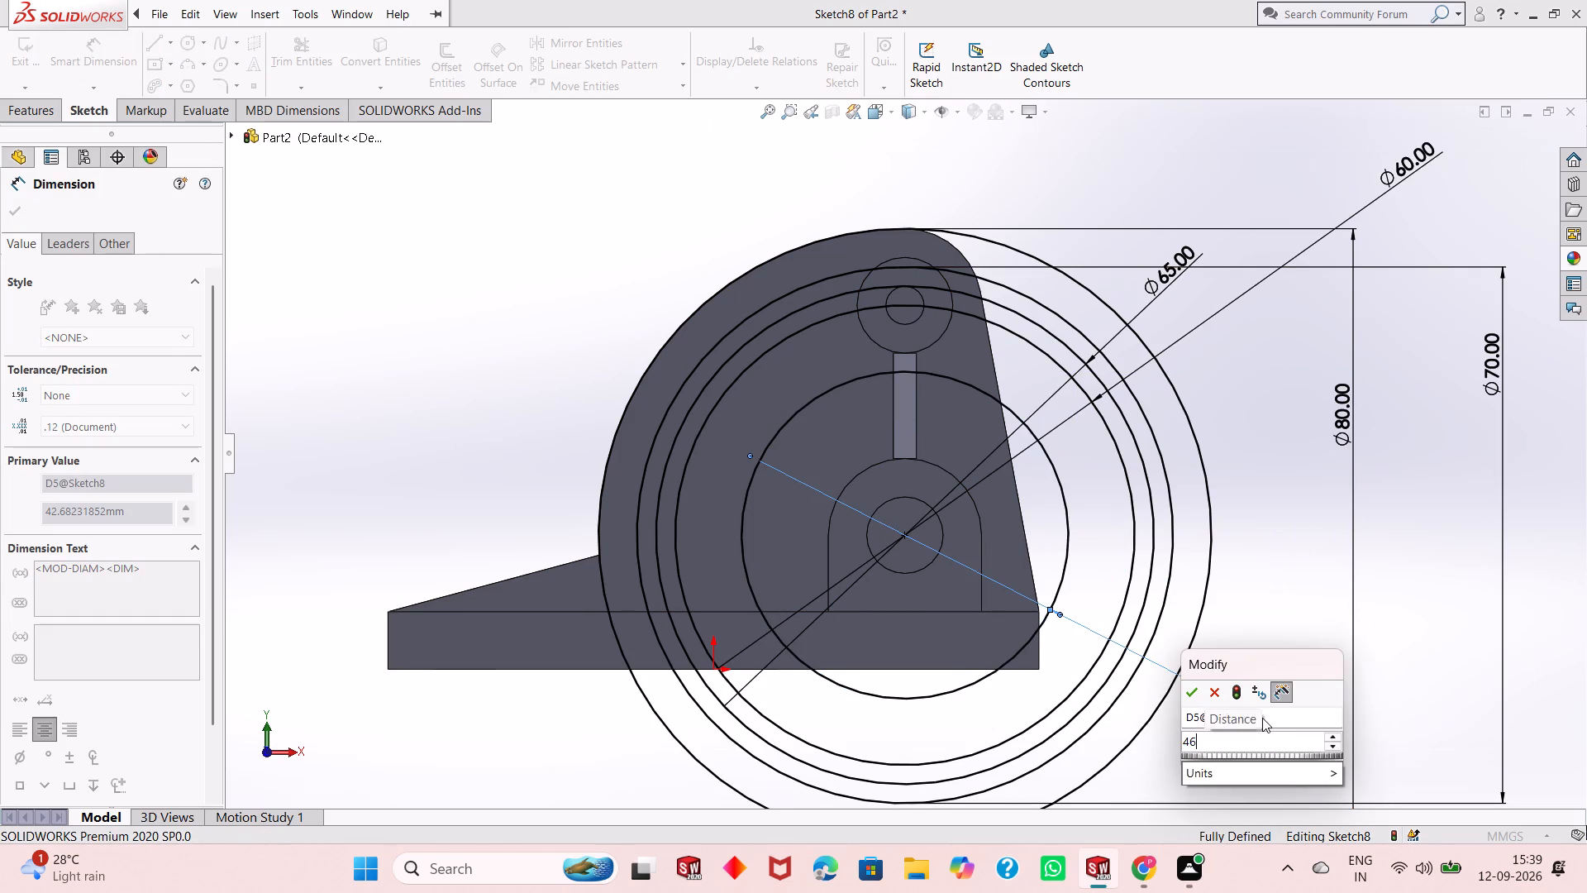
{"action": "key", "text": "Return"}
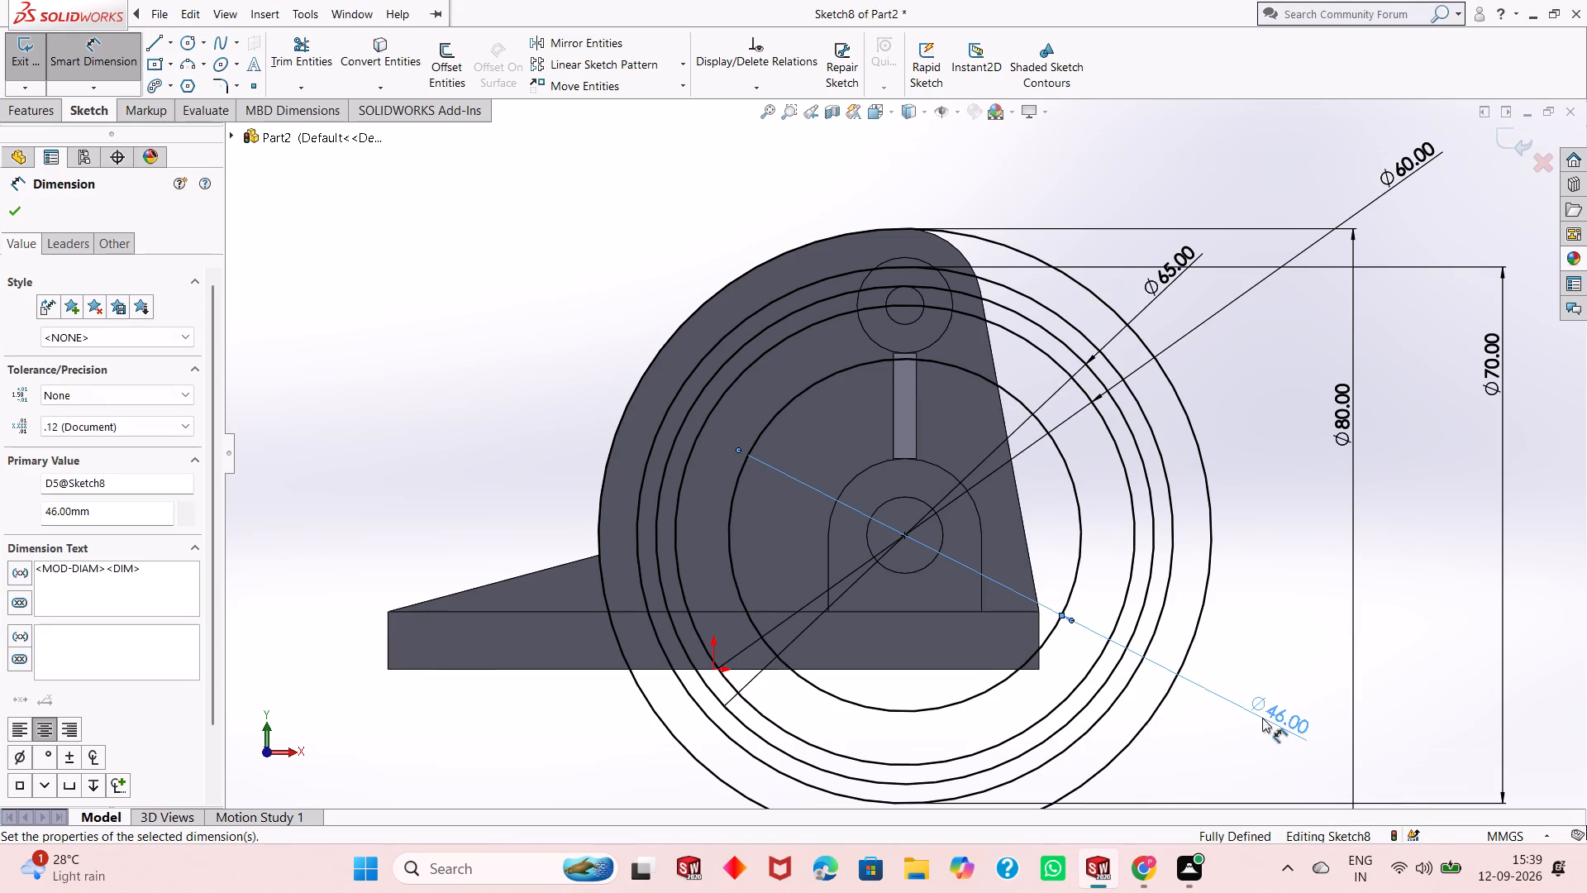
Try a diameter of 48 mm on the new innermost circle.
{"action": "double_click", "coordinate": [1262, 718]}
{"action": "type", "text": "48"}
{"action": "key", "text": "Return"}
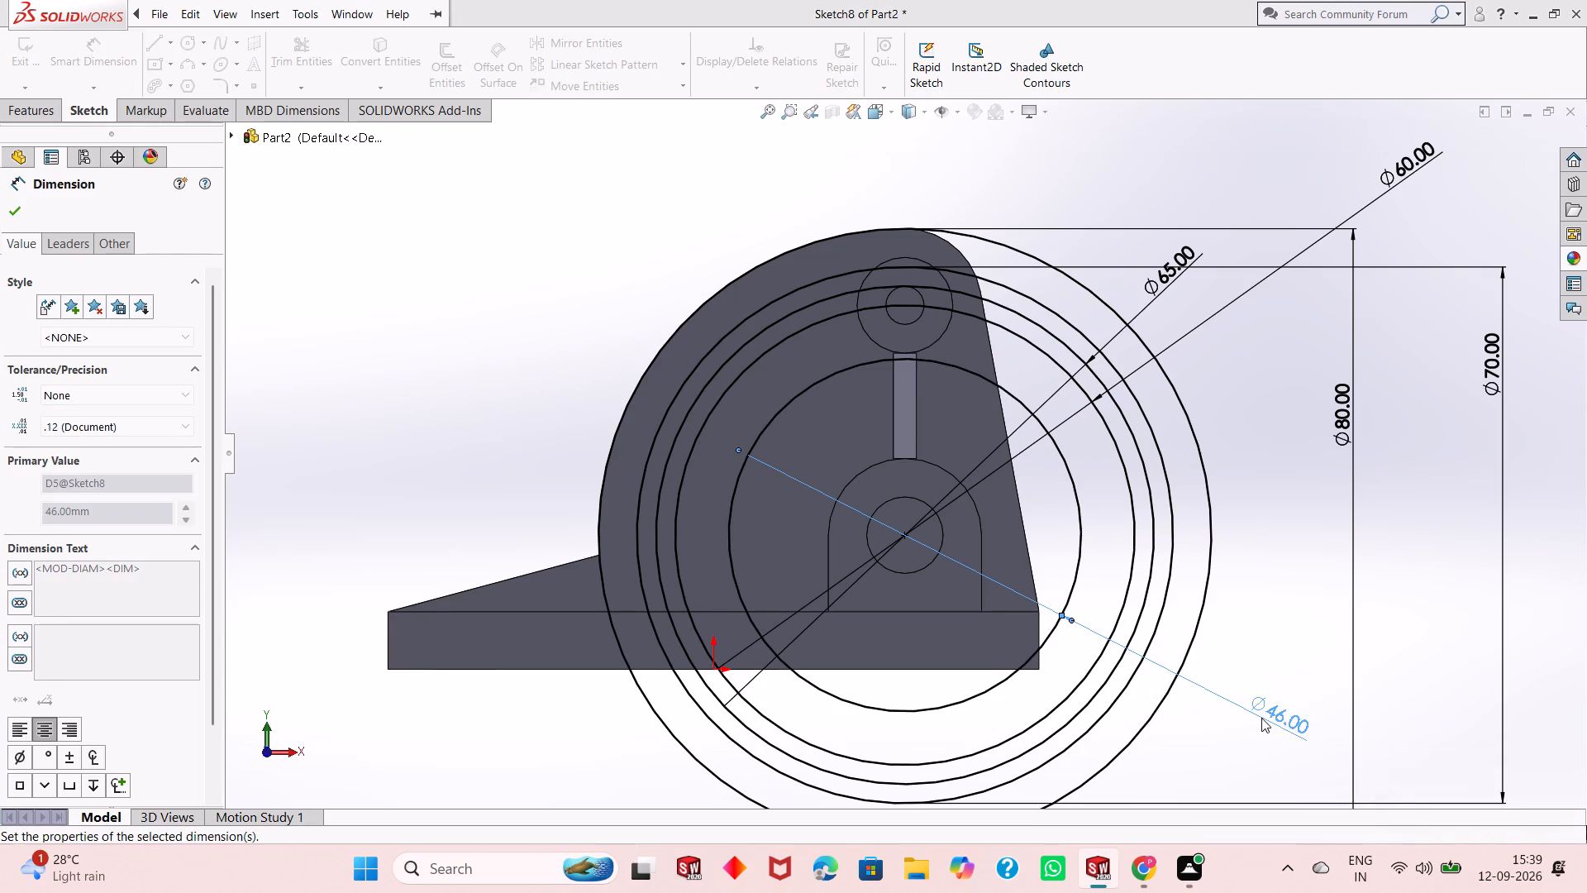
Set the diameter of the new innermost circle to 50 mm.
{"action": "double_click", "coordinate": [1261, 718]}
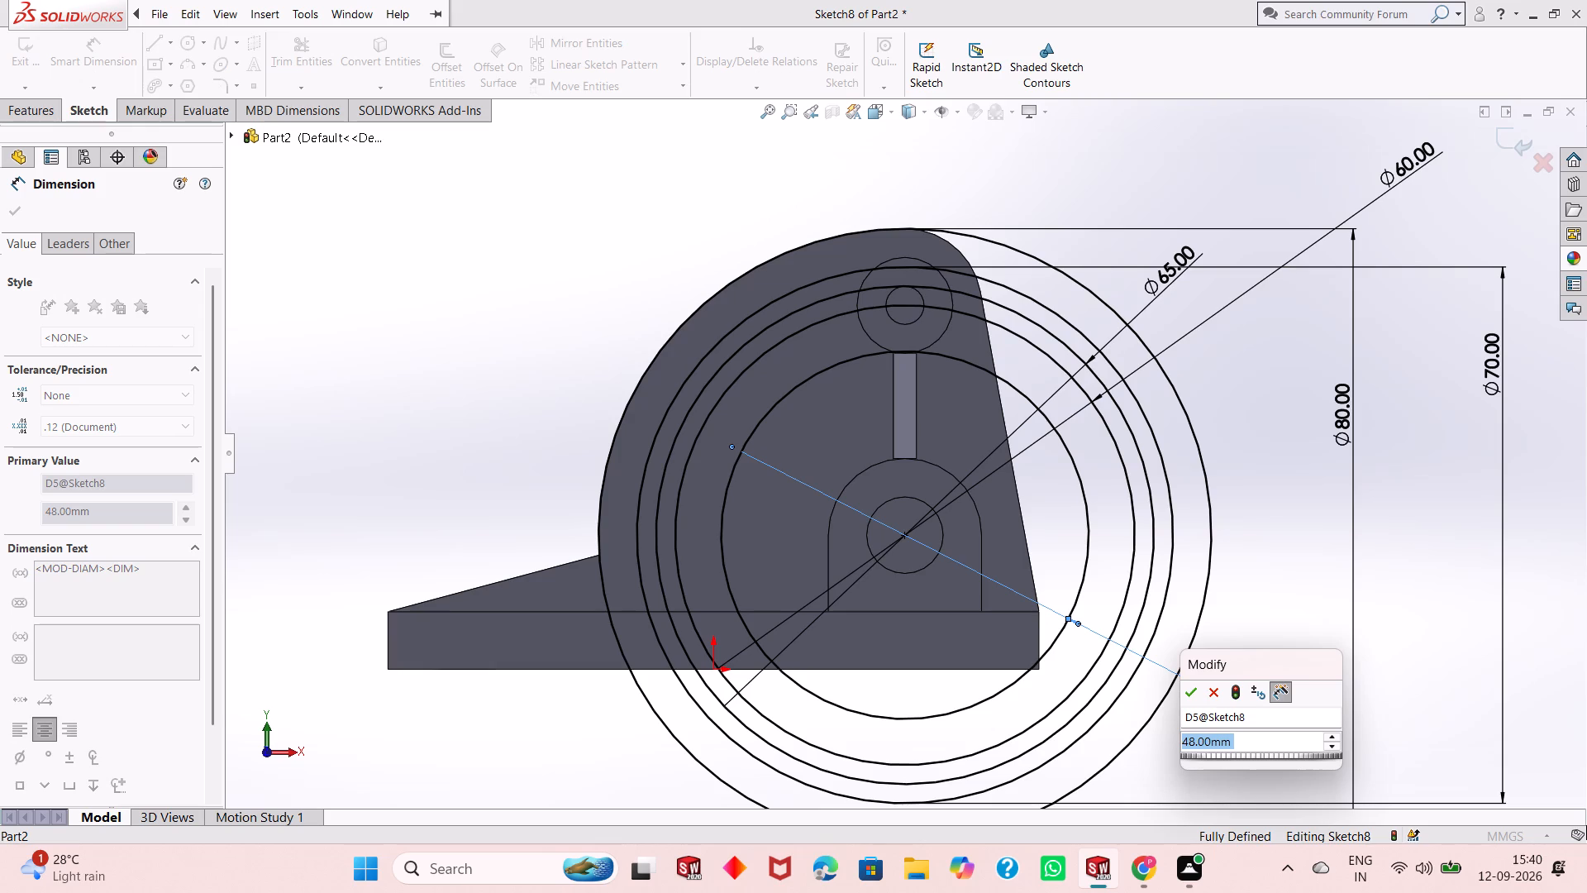
{"action": "type", "text": "50"}
{"action": "key", "text": "Return"}
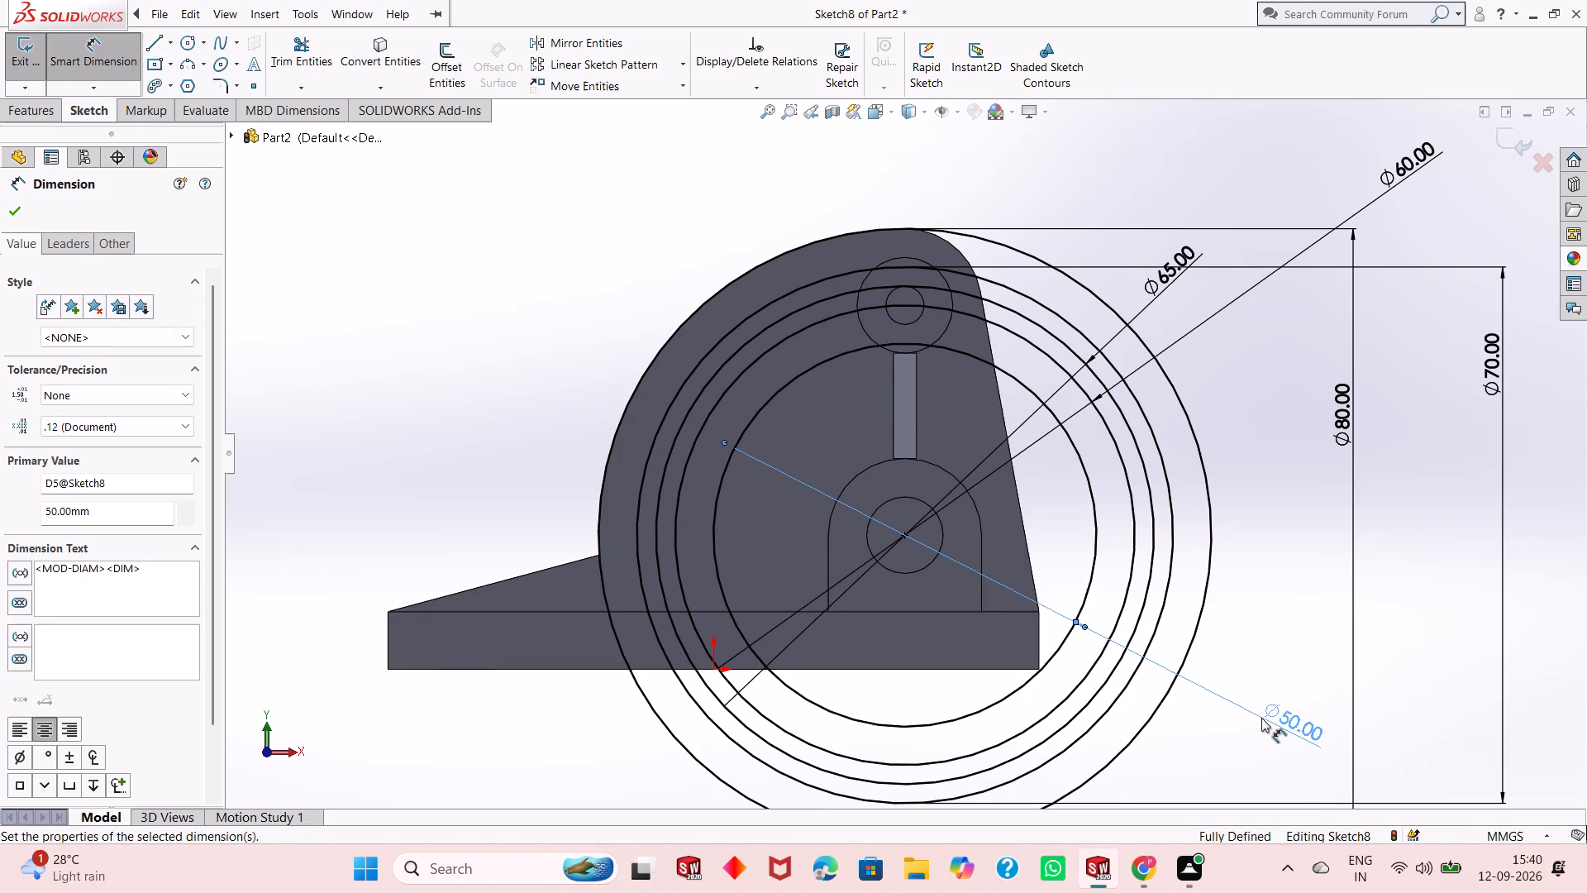
{"action": "key", "text": "Escape"}
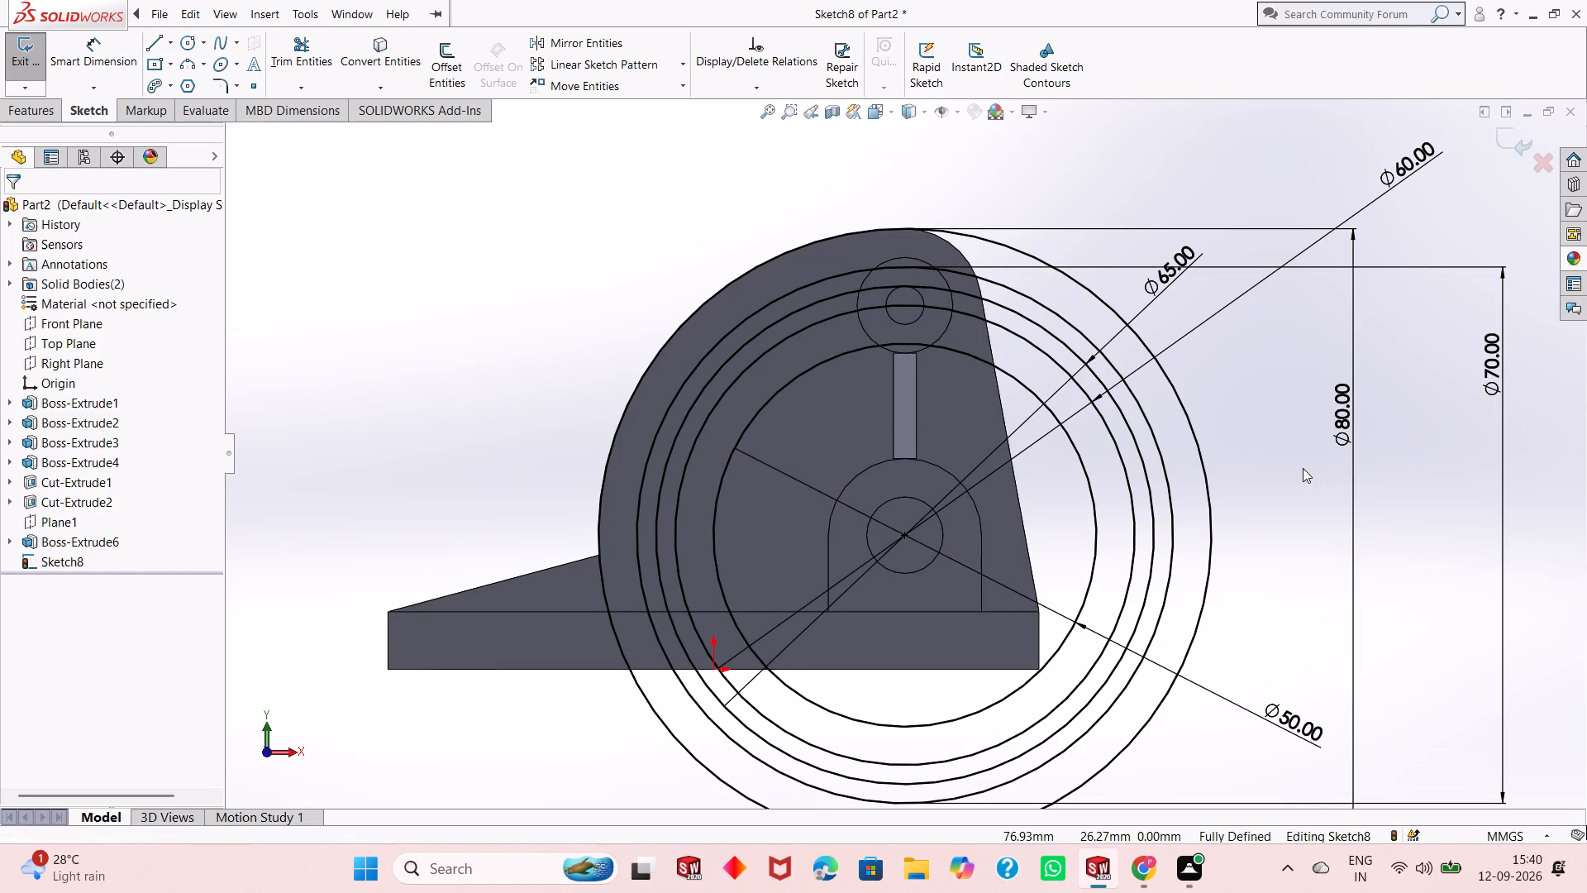
{"action": "key", "text": "Escape"}
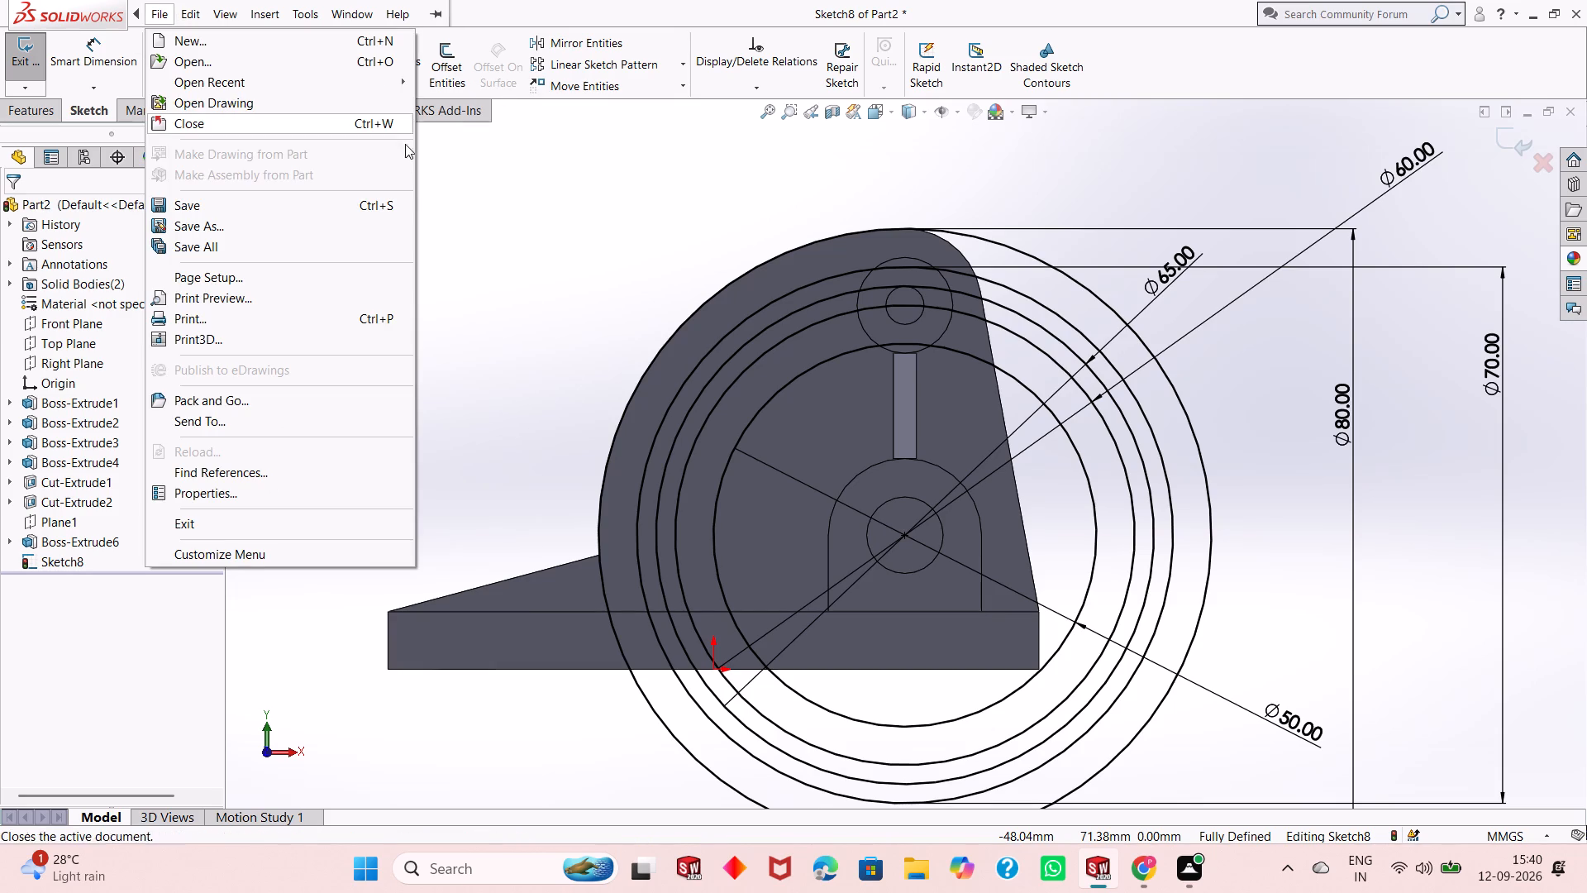
{"action": "left_click", "coordinate": [550, 227]}
Sketch a three-point arc of 7.50 mm radius from the 80 mm circle to the 50 mm circle, near the arm's upper end.
{"action": "left_click", "coordinate": [189, 69]}
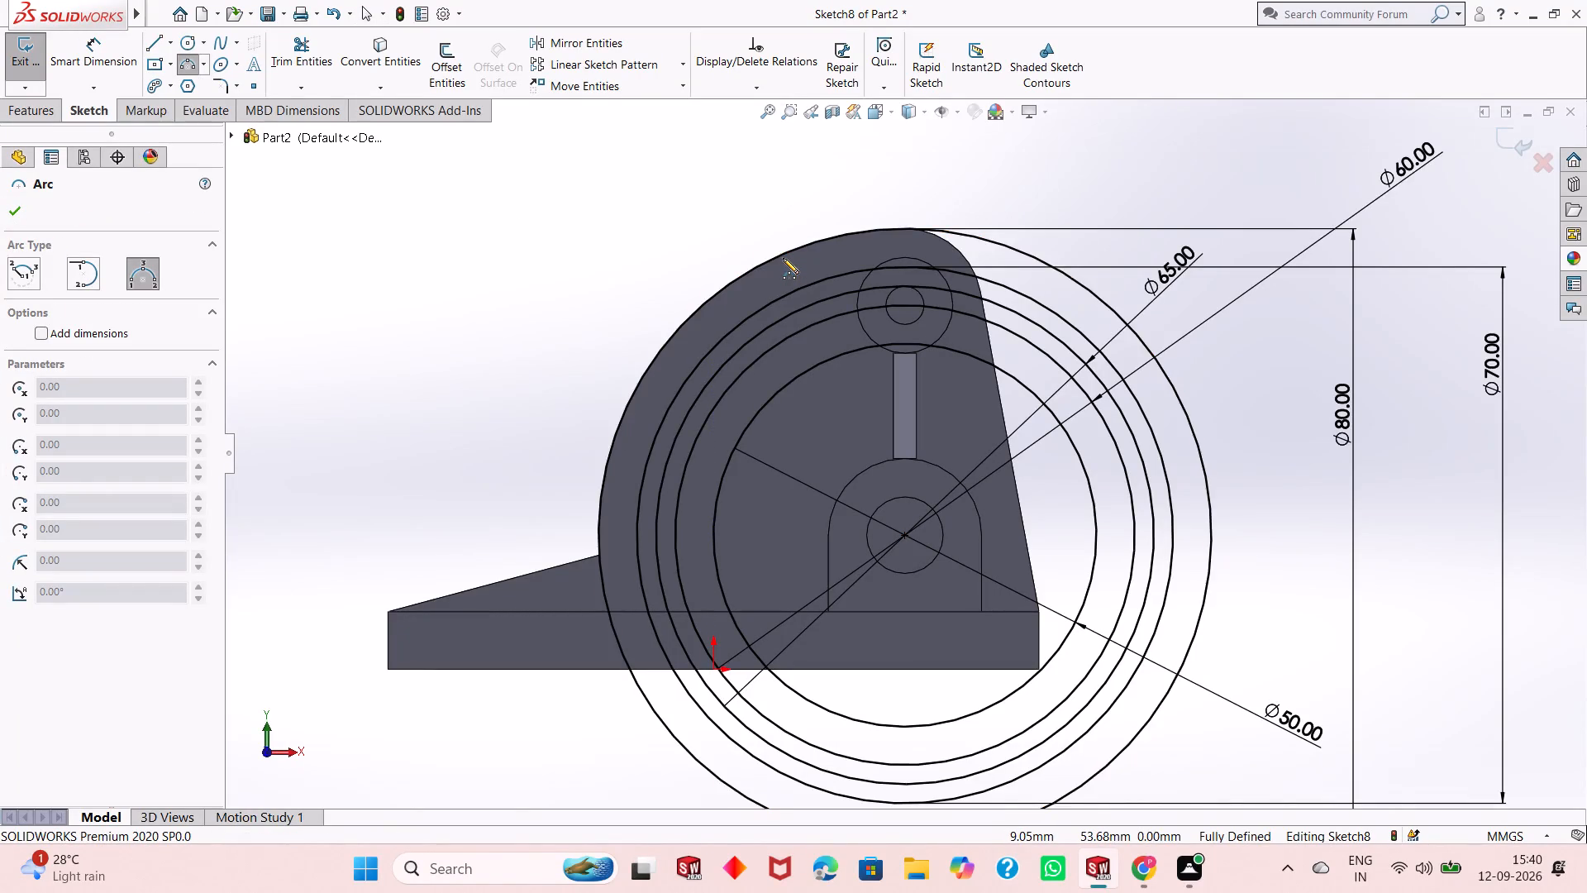
{"action": "left_click", "coordinate": [743, 275]}
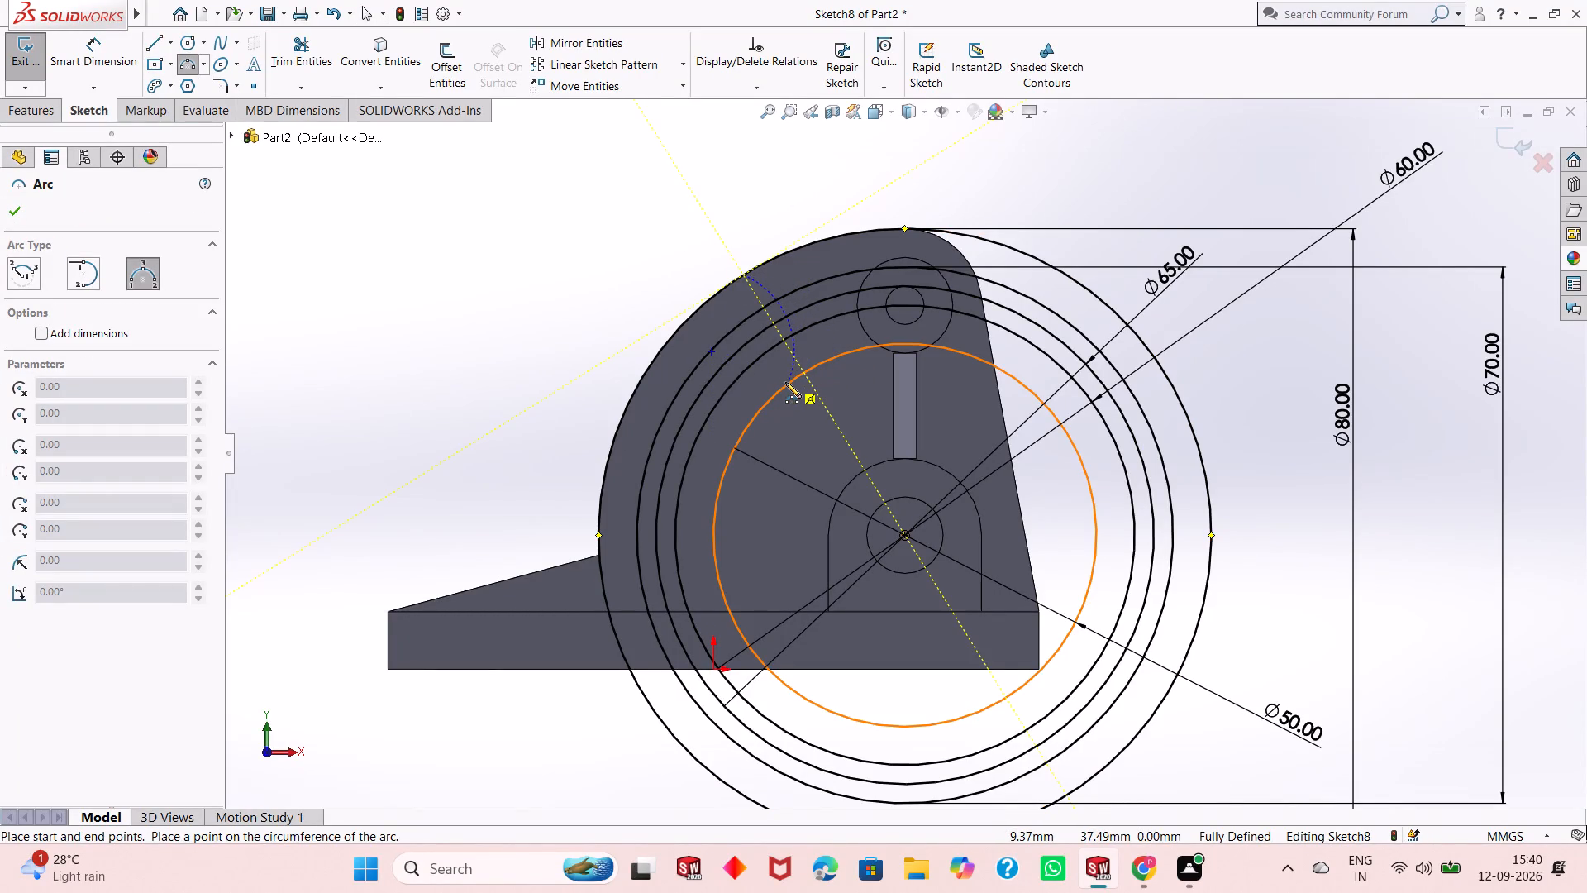
{"action": "left_click", "coordinate": [785, 382]}
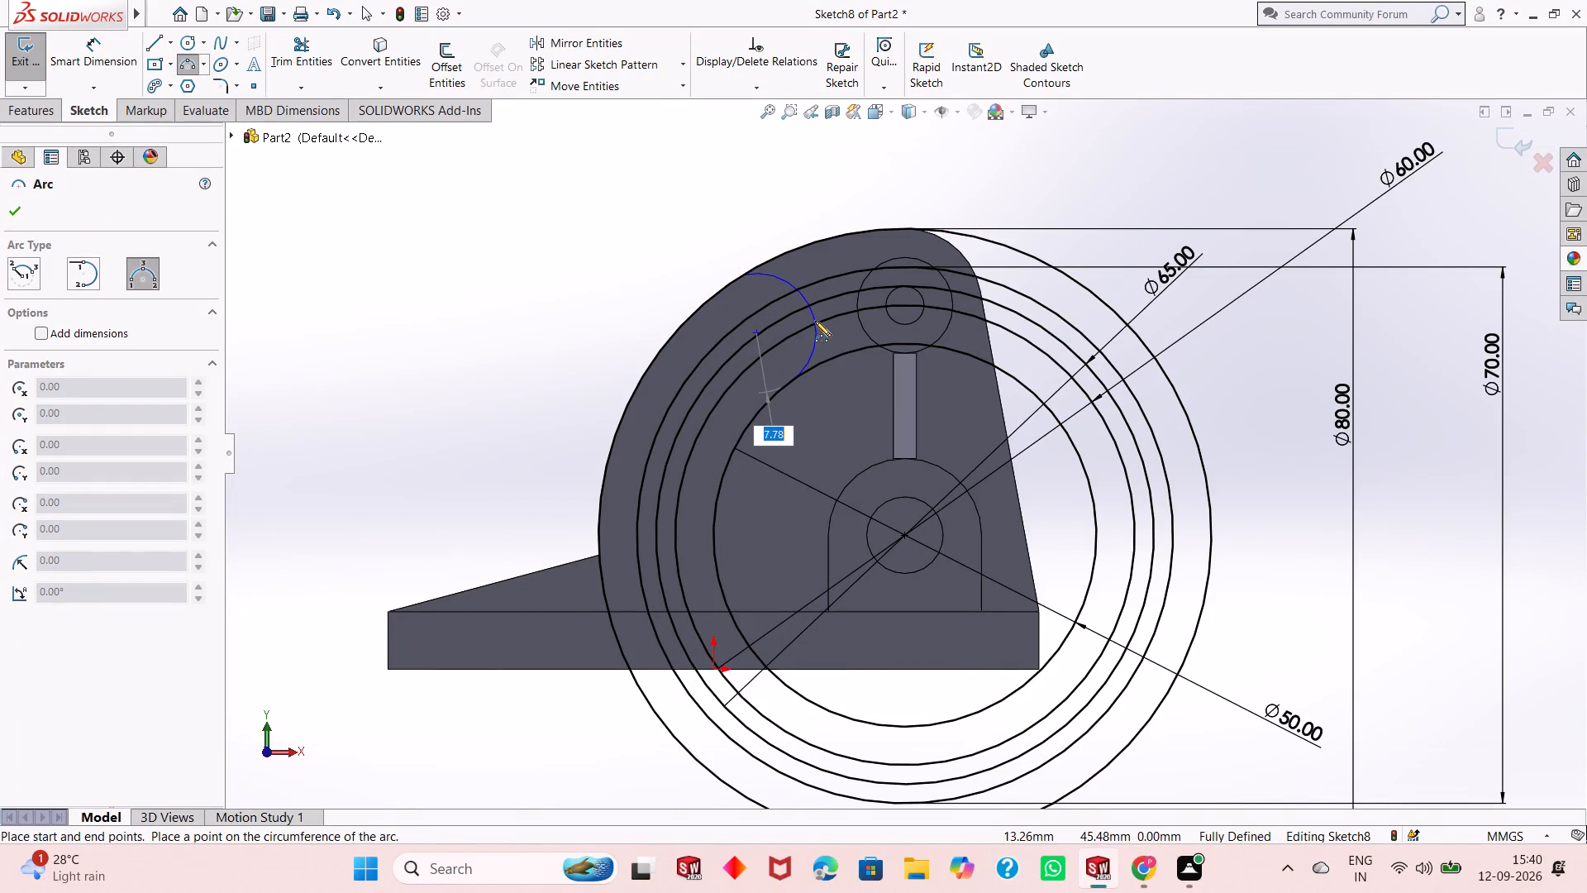
{"action": "left_click", "coordinate": [815, 321]}
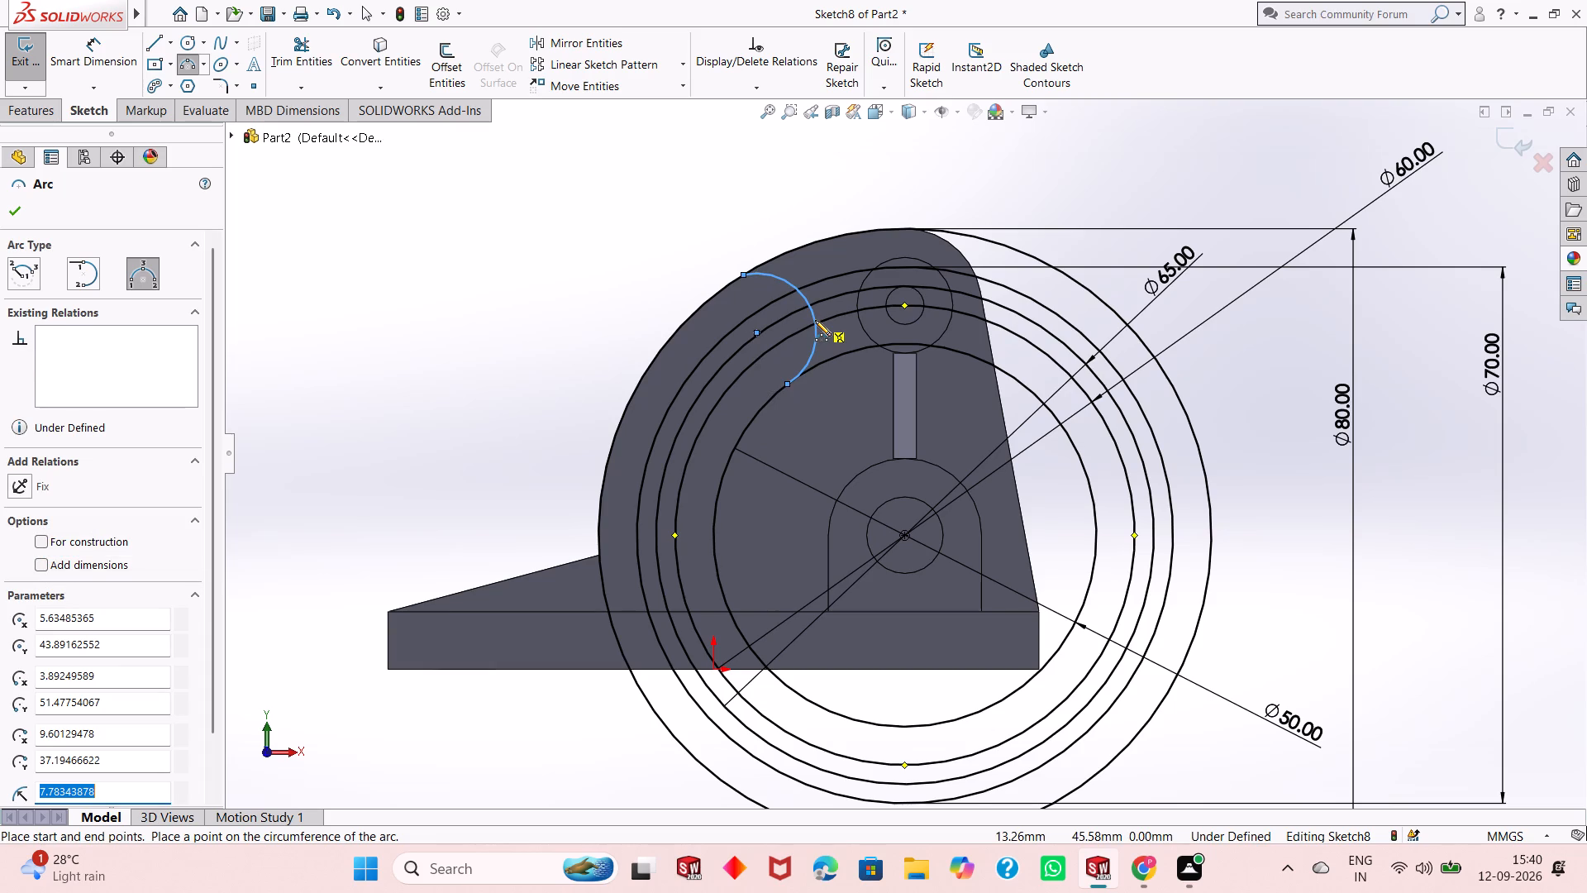
{"action": "type", "text": "7.50"}
{"action": "key", "text": "Return"}
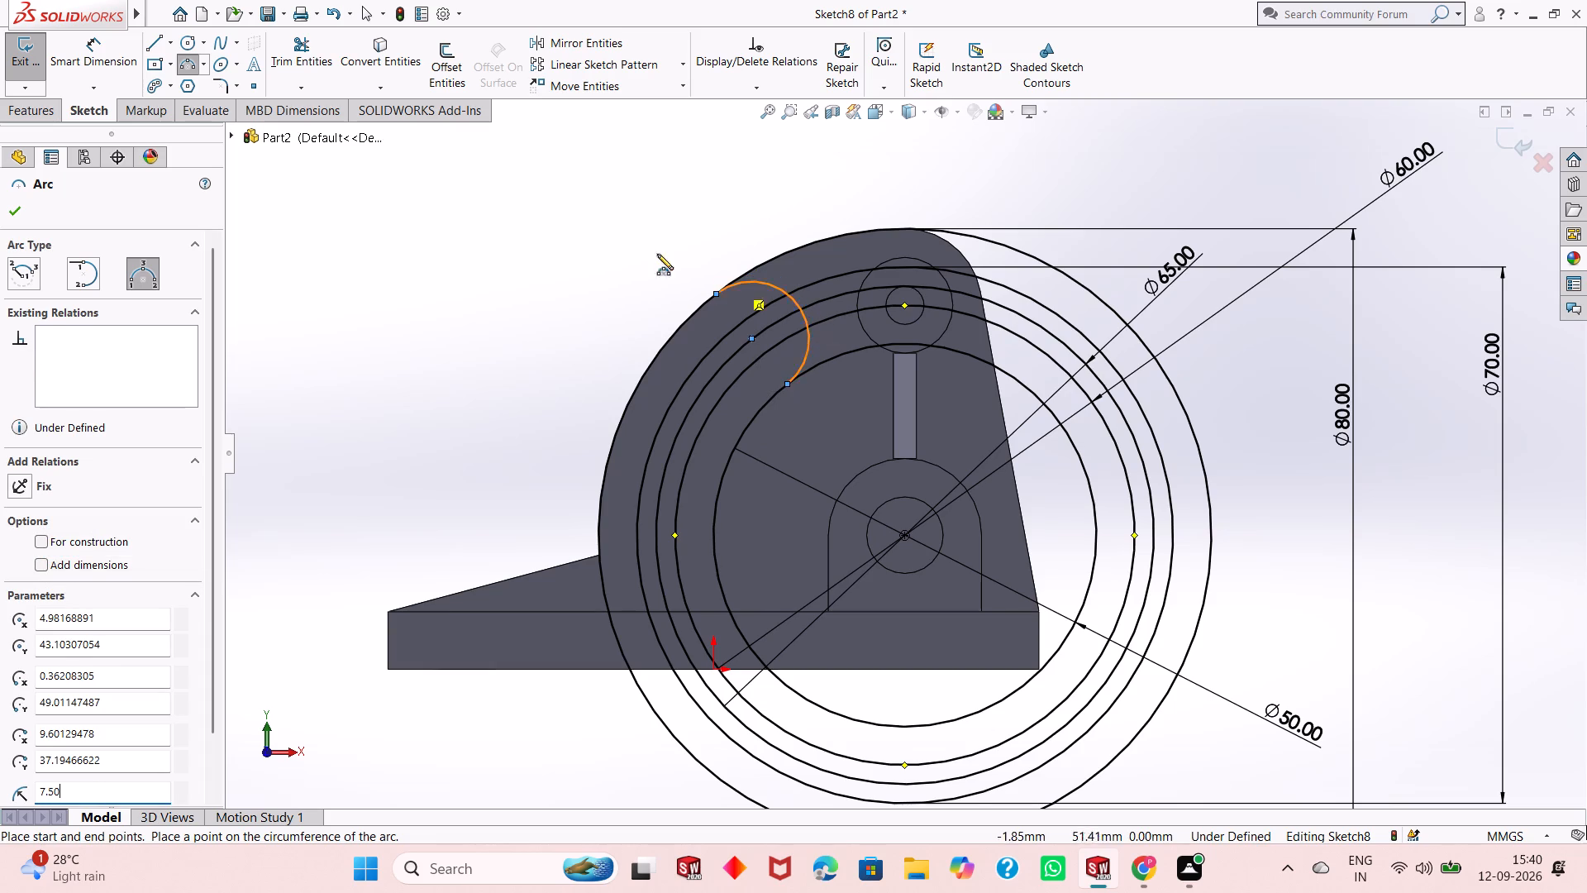
{"action": "right_click", "coordinate": [524, 239]}
{"action": "left_click", "coordinate": [593, 255]}
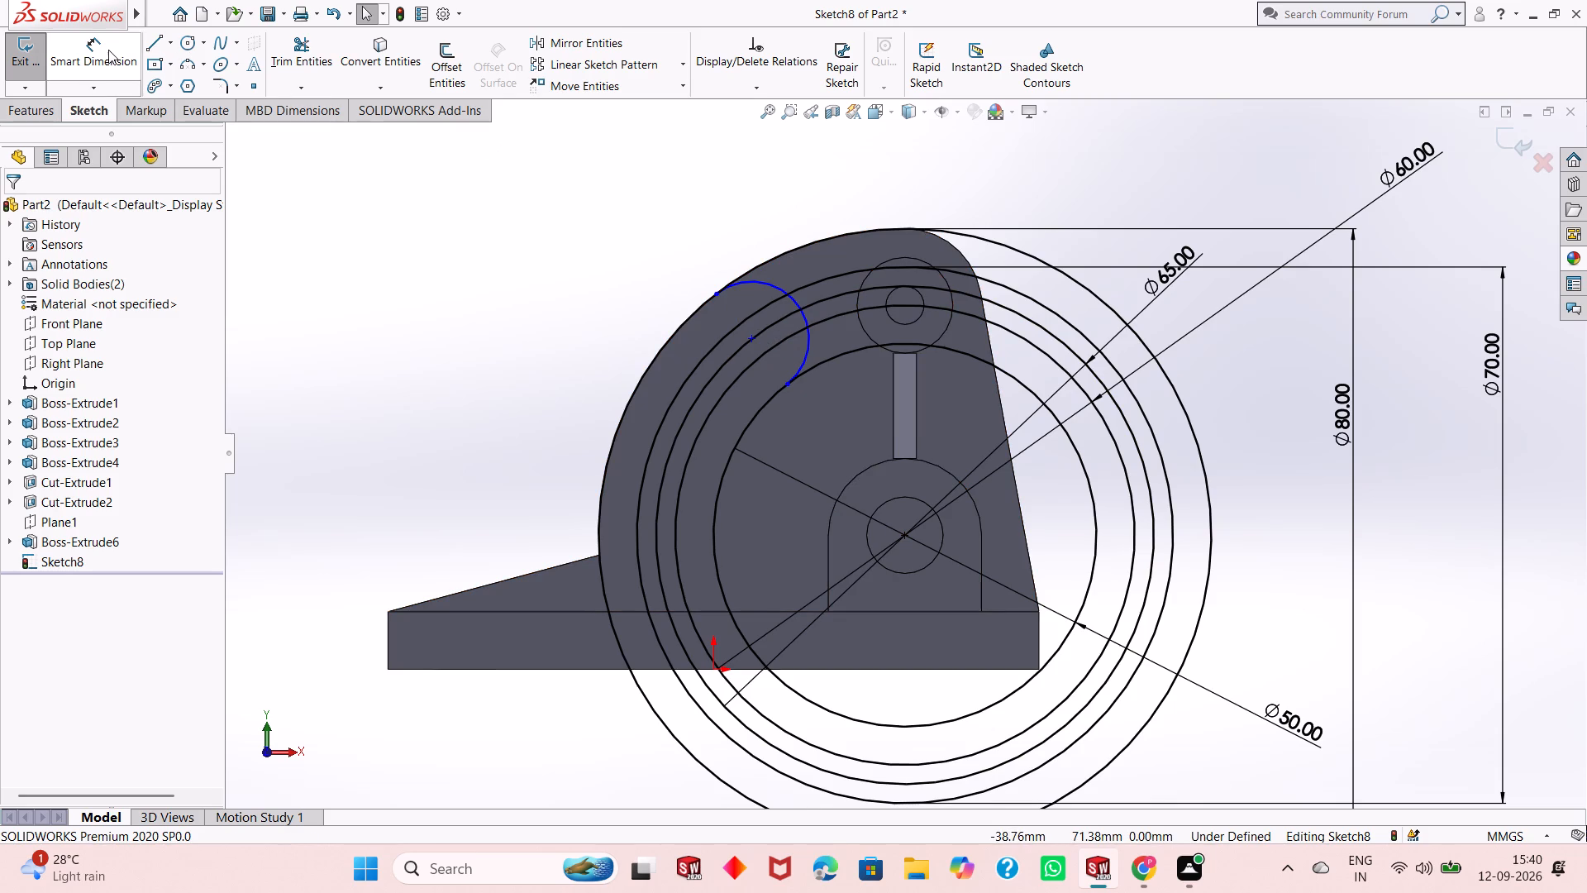
Dimension the horizontal distance between the arc's centre and the concentric circles' centre as 16.25 mm.
{"action": "left_click", "coordinate": [108, 50]}
{"action": "left_click", "coordinate": [752, 337]}
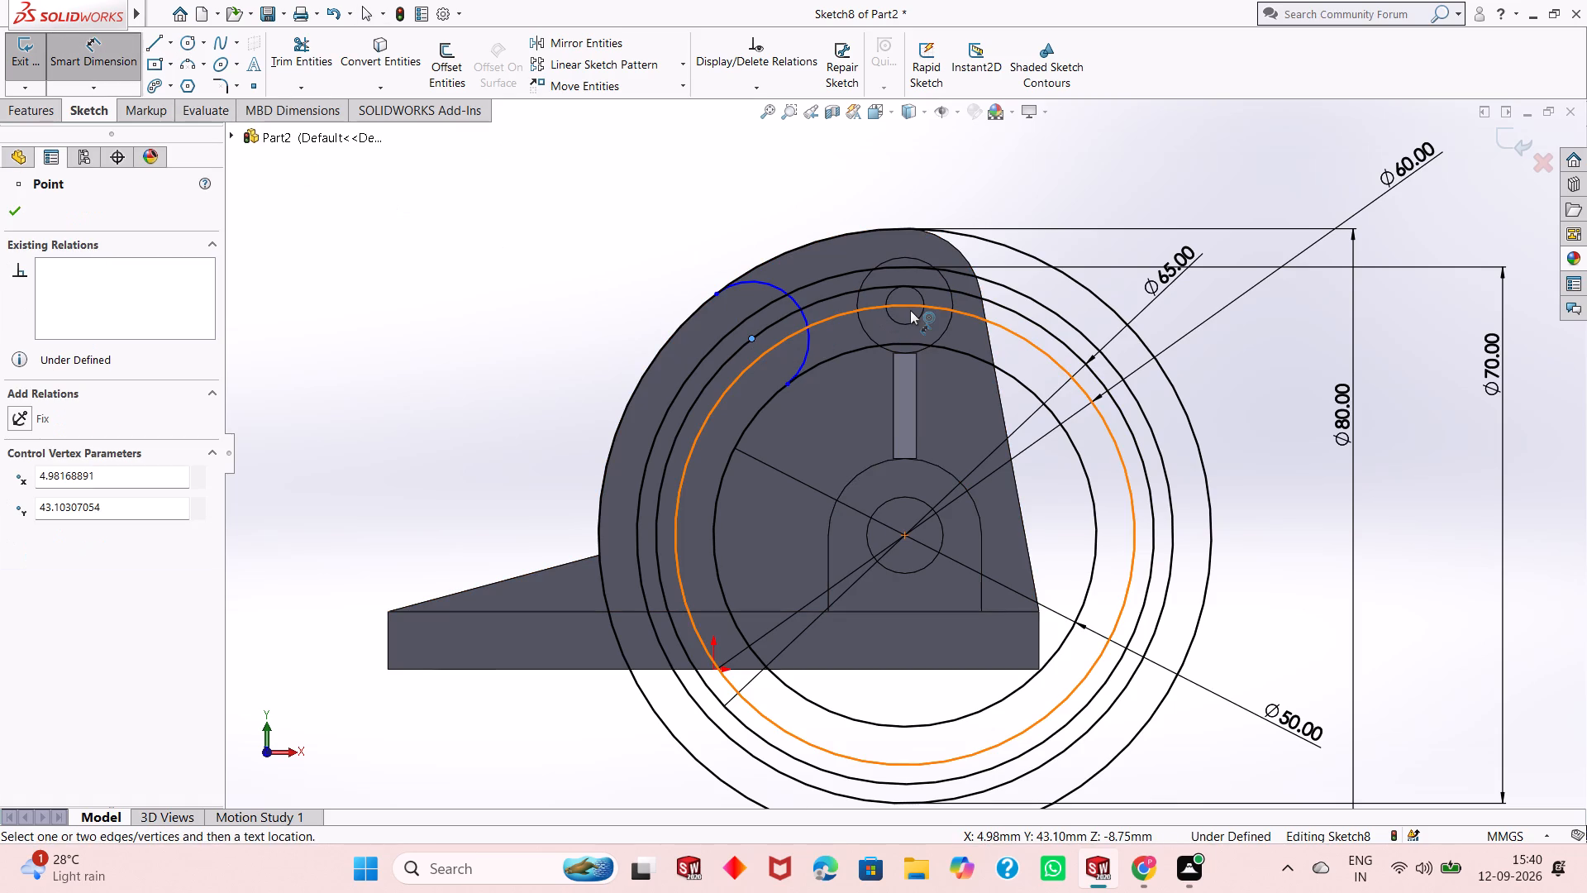
{"action": "left_click", "coordinate": [903, 541]}
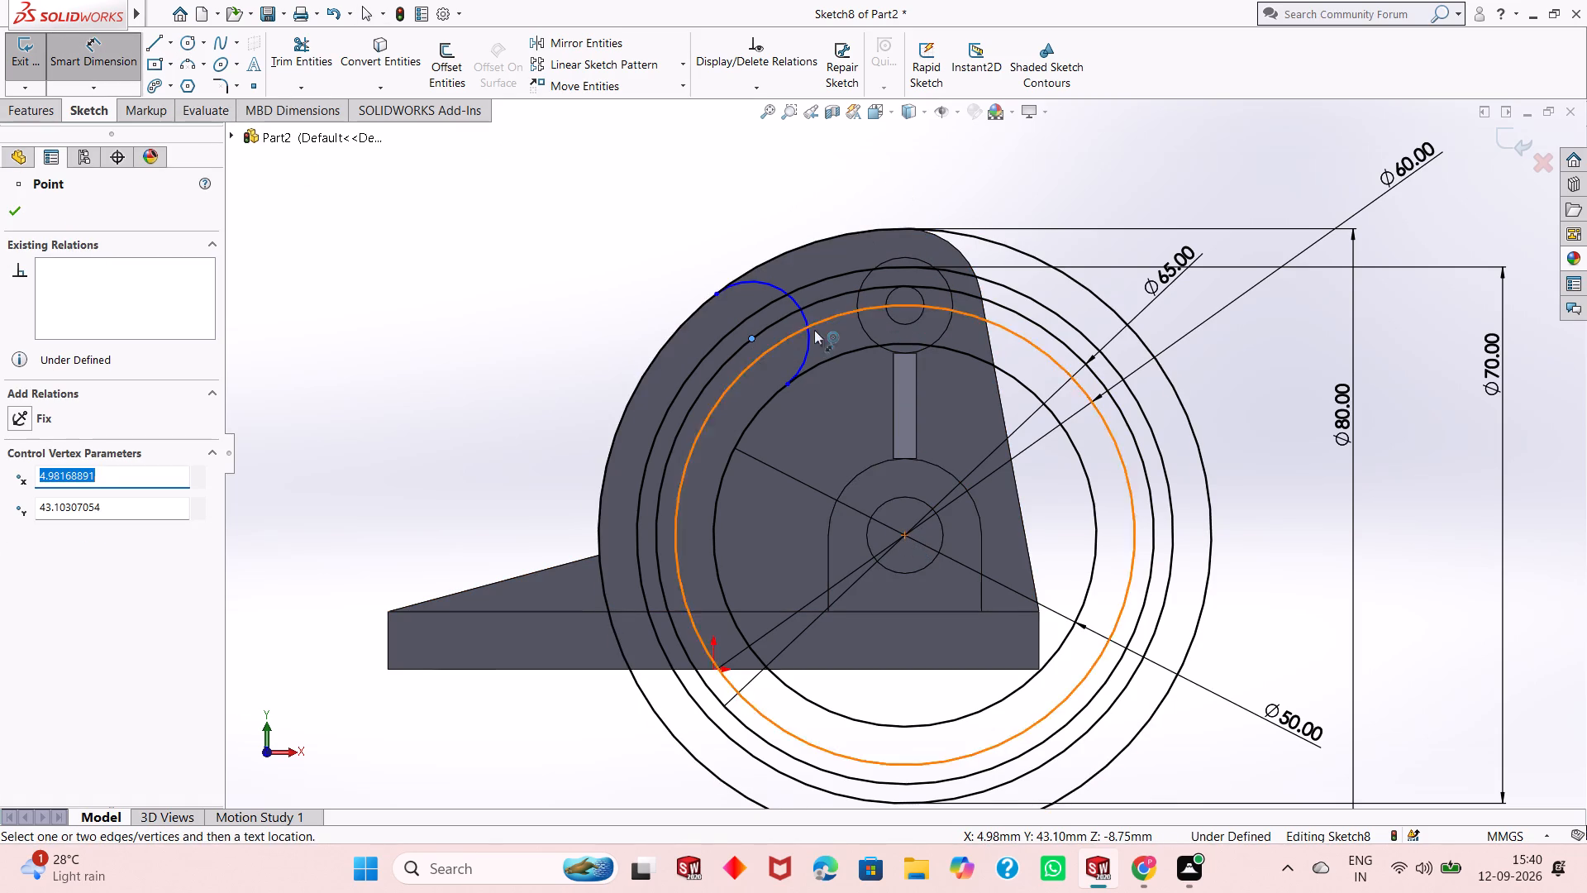
{"action": "left_click", "coordinate": [903, 534]}
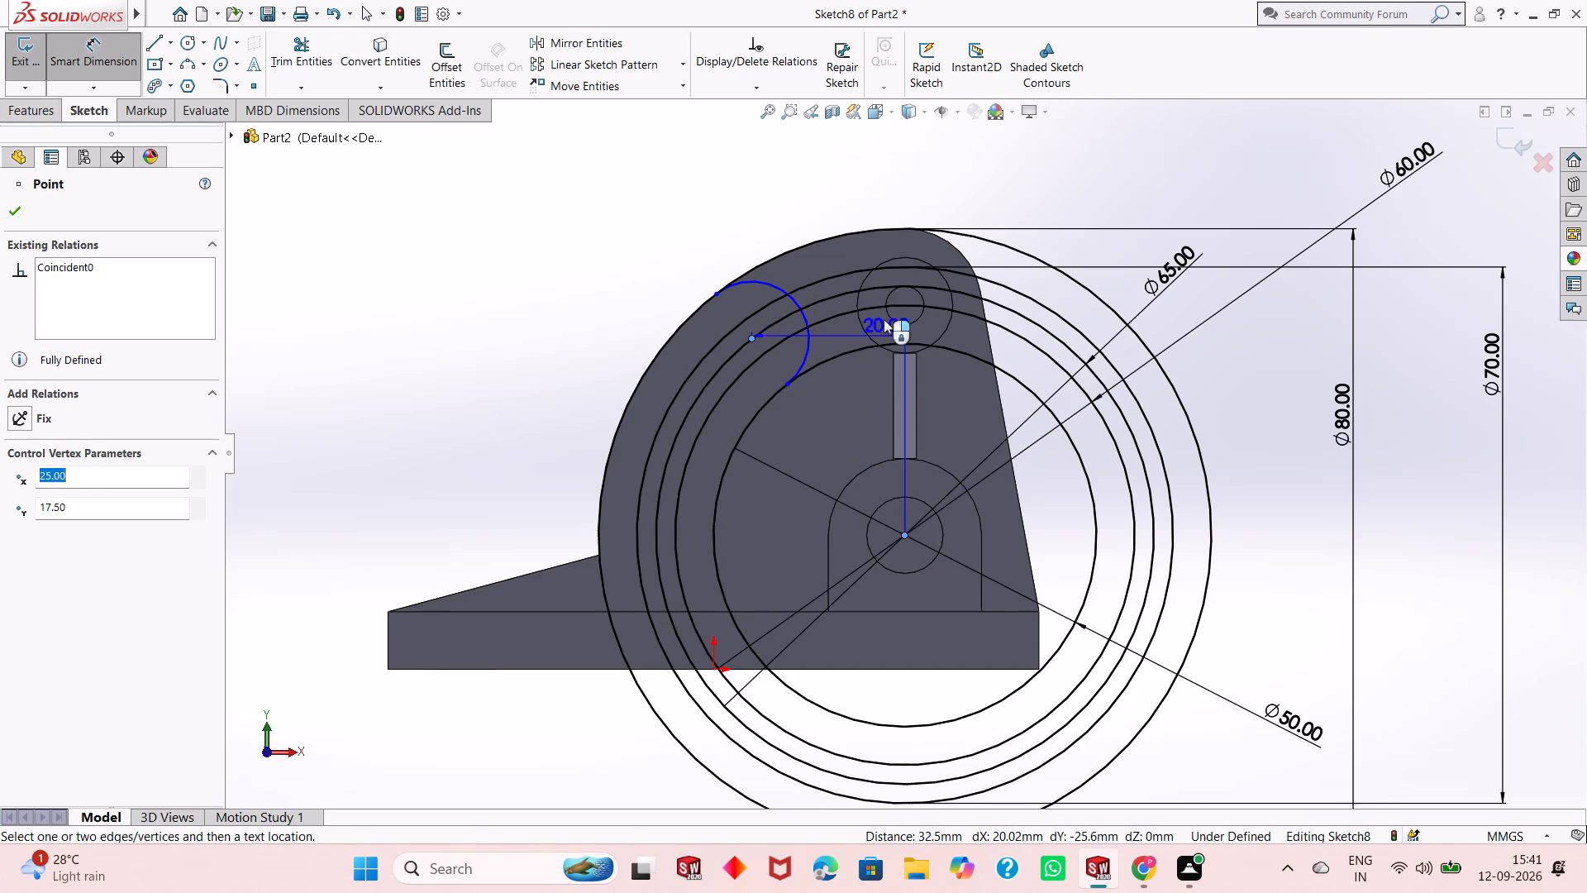
{"action": "left_click", "coordinate": [848, 170]}
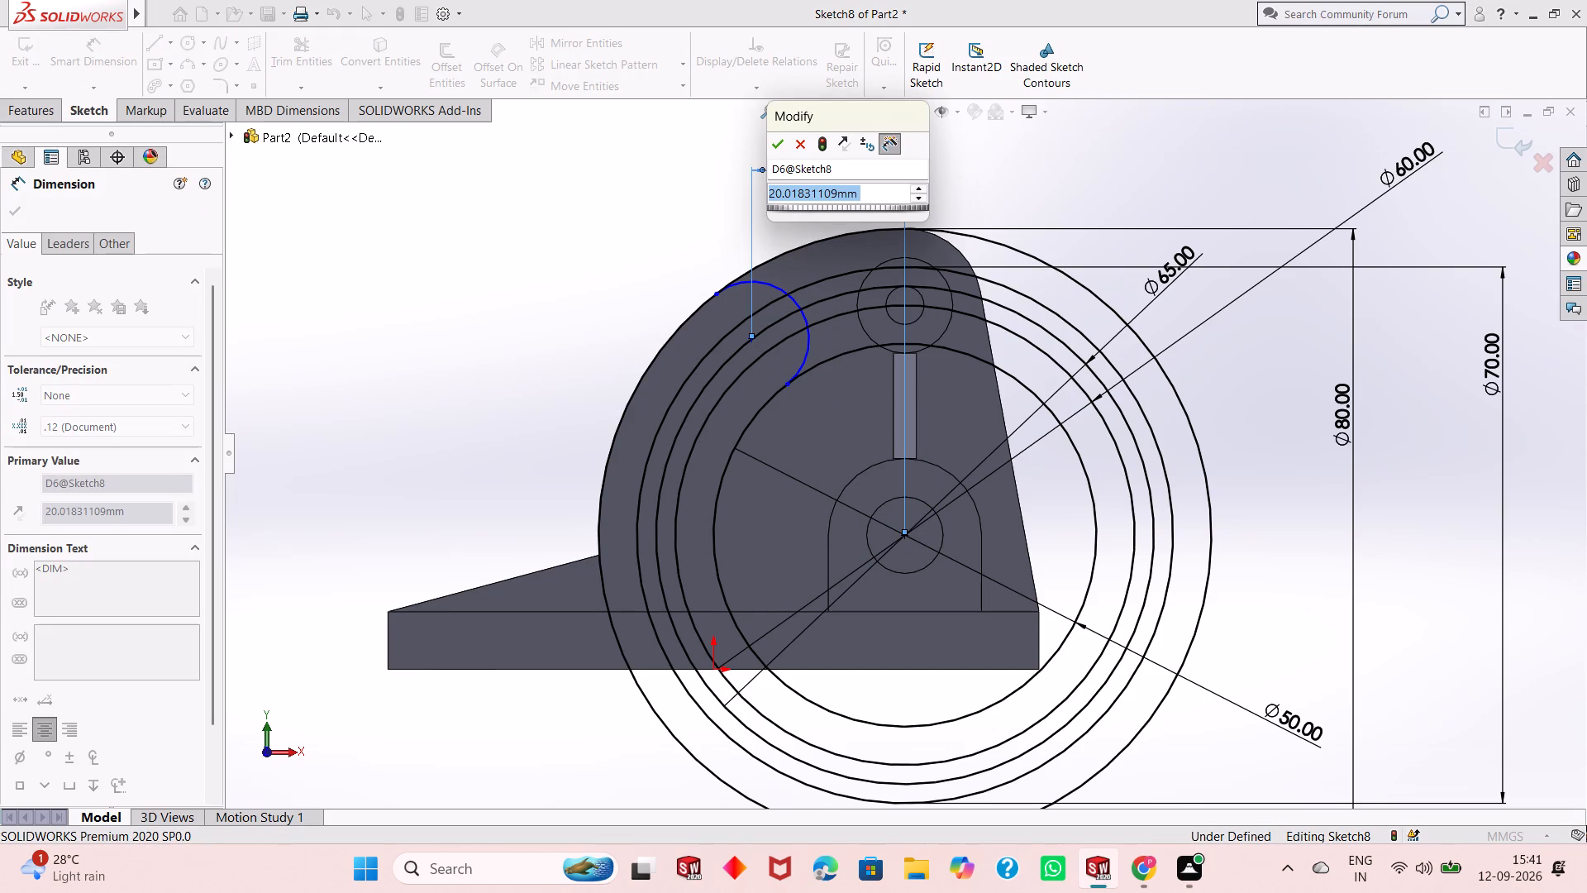
{"action": "type", "text": "16.25"}
{"action": "key", "text": "Return"}
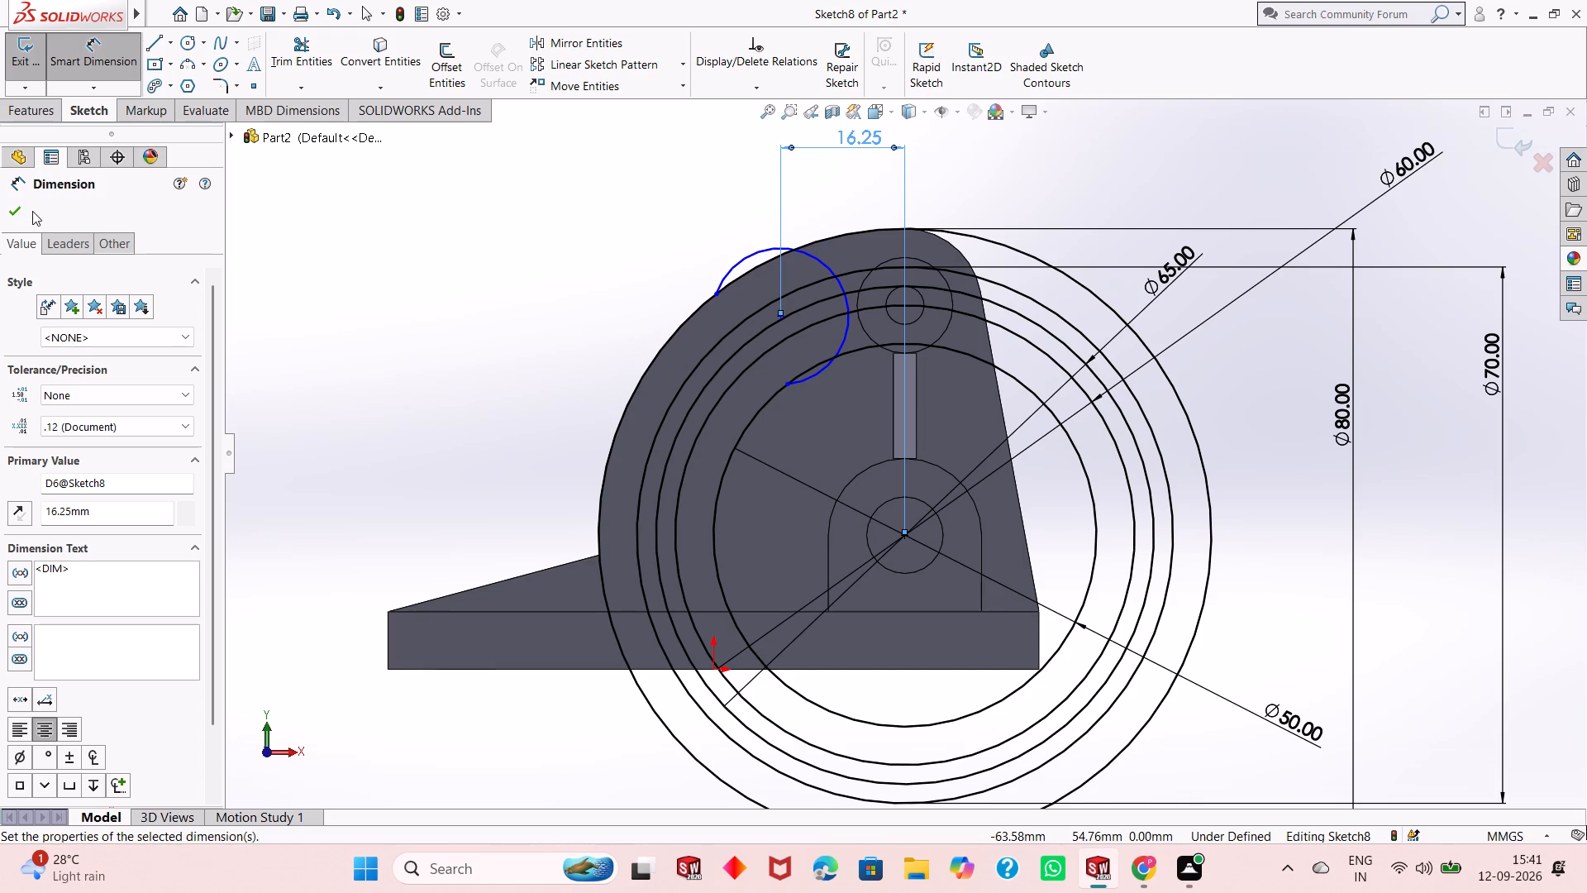
{"action": "left_click", "coordinate": [11, 213]}
Dimension the radius of the arc near the arm's upper end as 7.50 mm.
{"action": "left_click", "coordinate": [72, 58]}
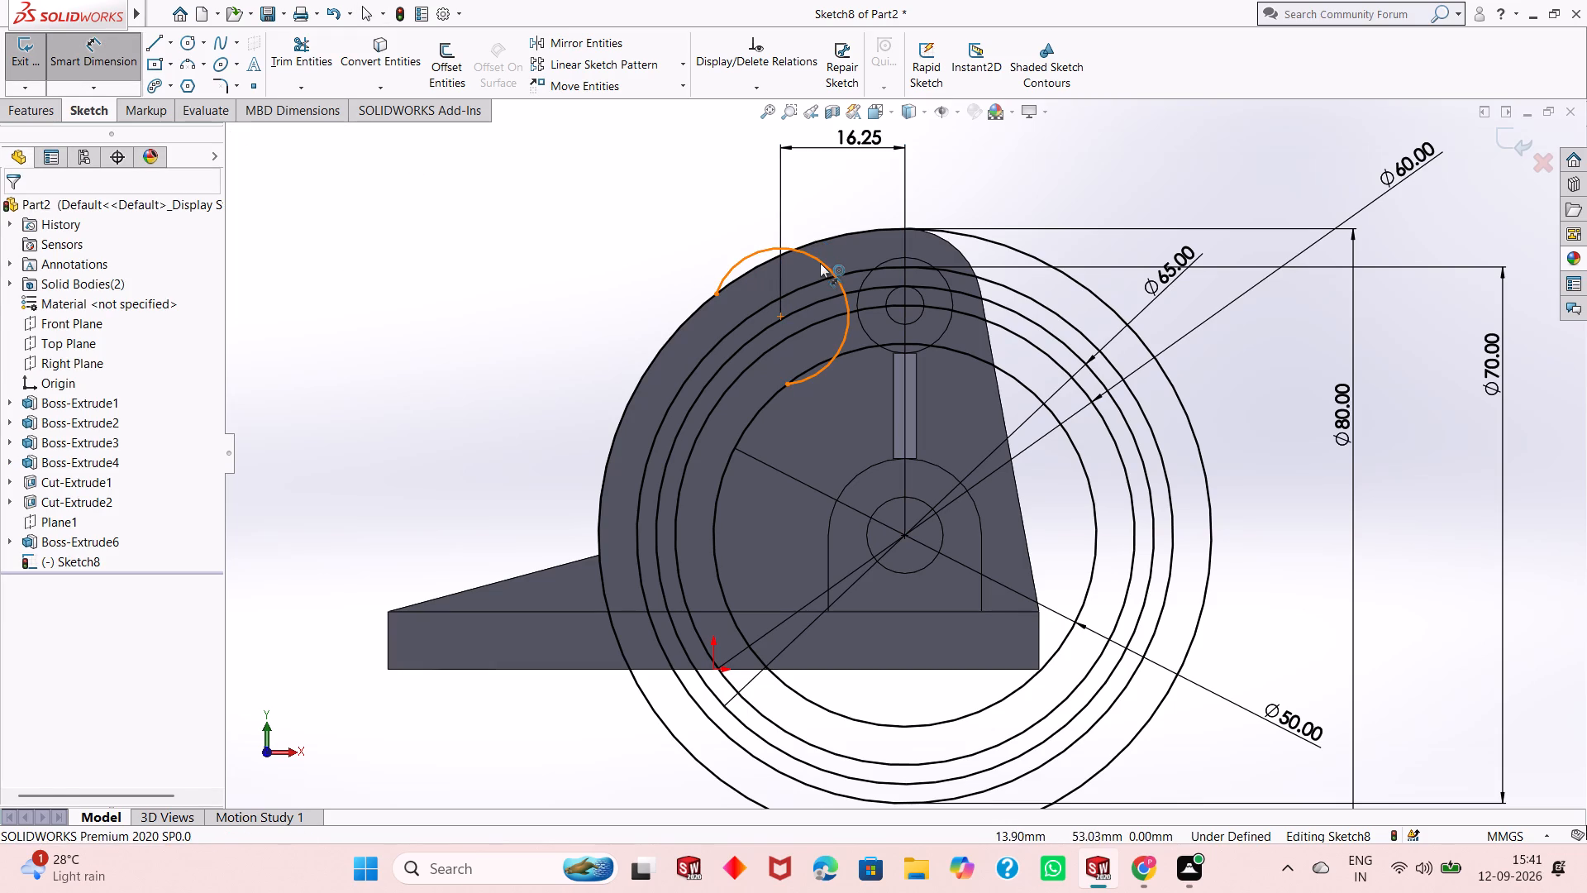
{"action": "left_click", "coordinate": [820, 263]}
{"action": "left_click", "coordinate": [825, 193]}
{"action": "type", "text": "7.50"}
{"action": "key", "text": "Return"}
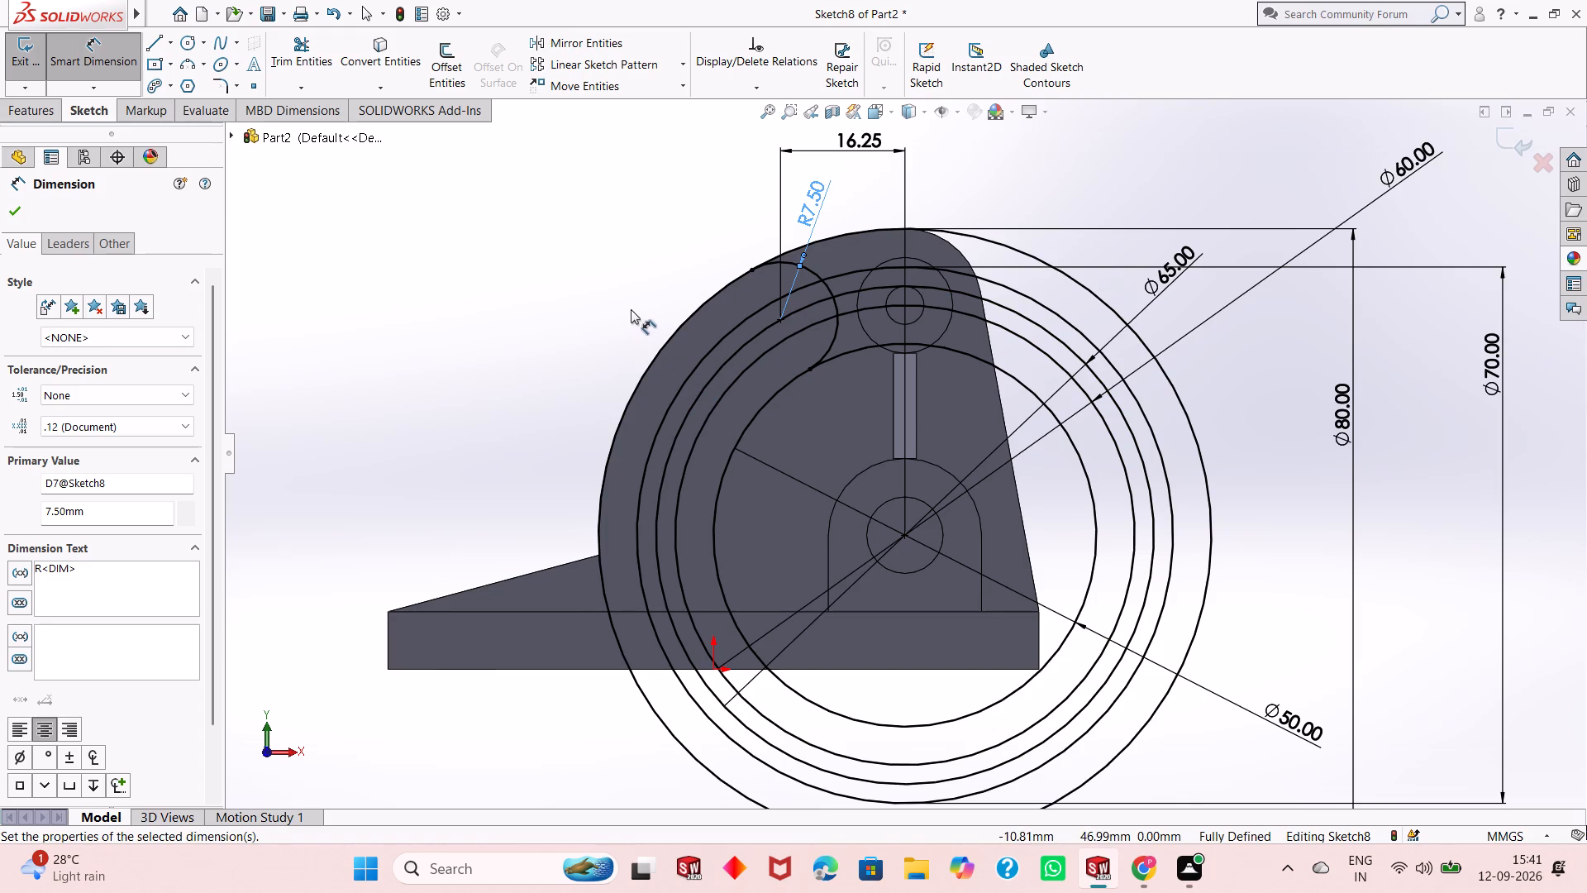
Sketch a three-point arc of 7.50 mm radius from the arm's lower corner on the 80 mm circle to the 50 mm circle, bulging downward.
{"action": "scroll", "coordinate": [631, 337], "scroll_direction": "up", "scroll_amount": 1}
{"action": "scroll", "coordinate": [879, 495], "scroll_direction": "down", "scroll_amount": 1}
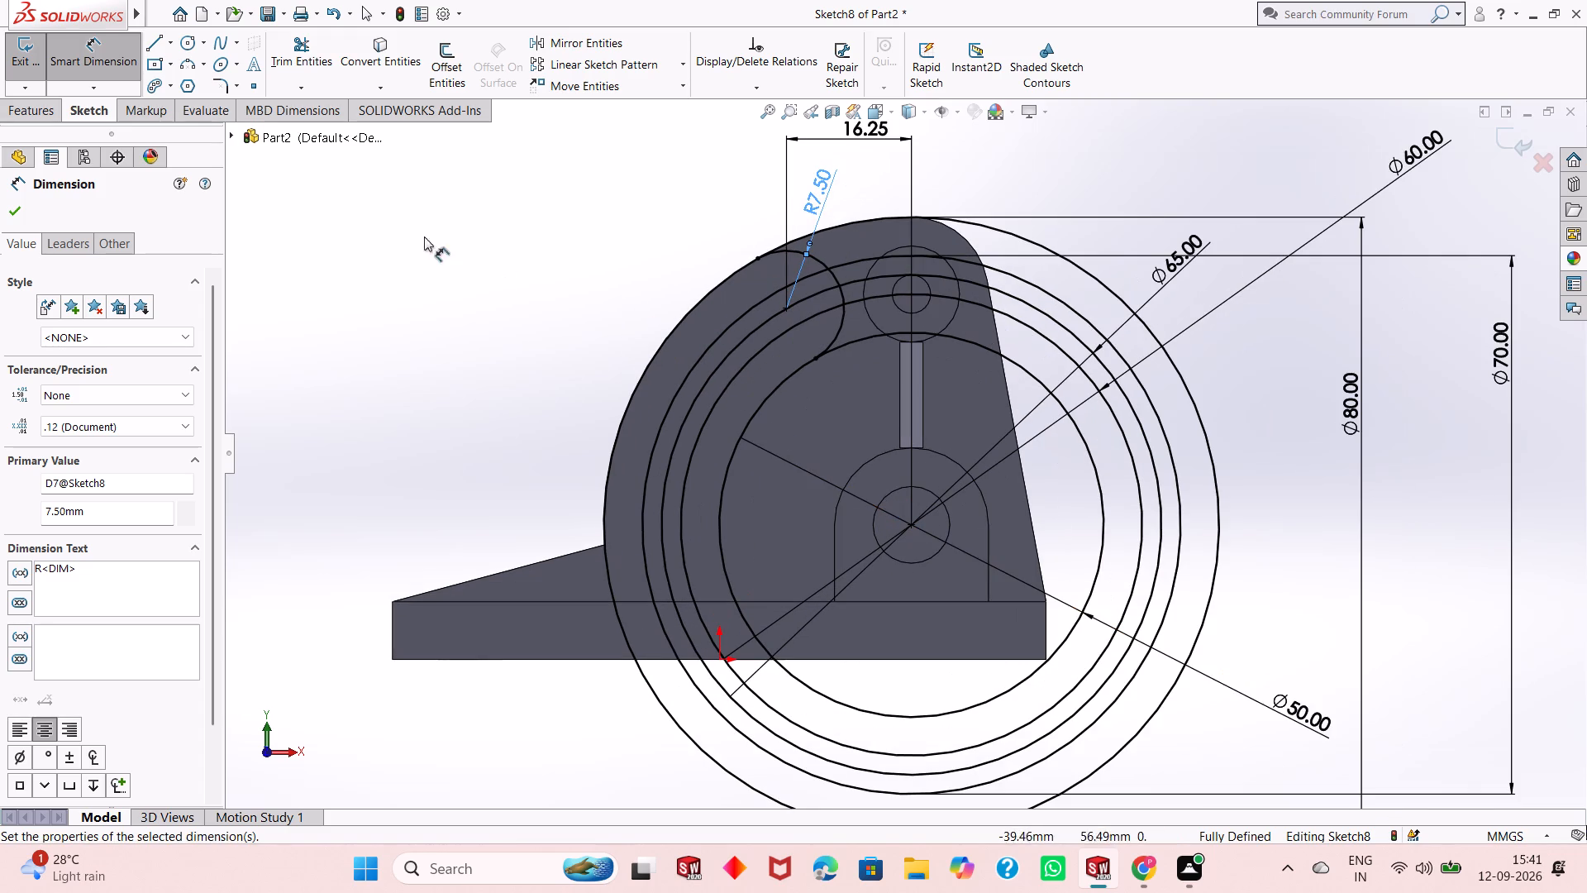
{"action": "left_click", "coordinate": [188, 63]}
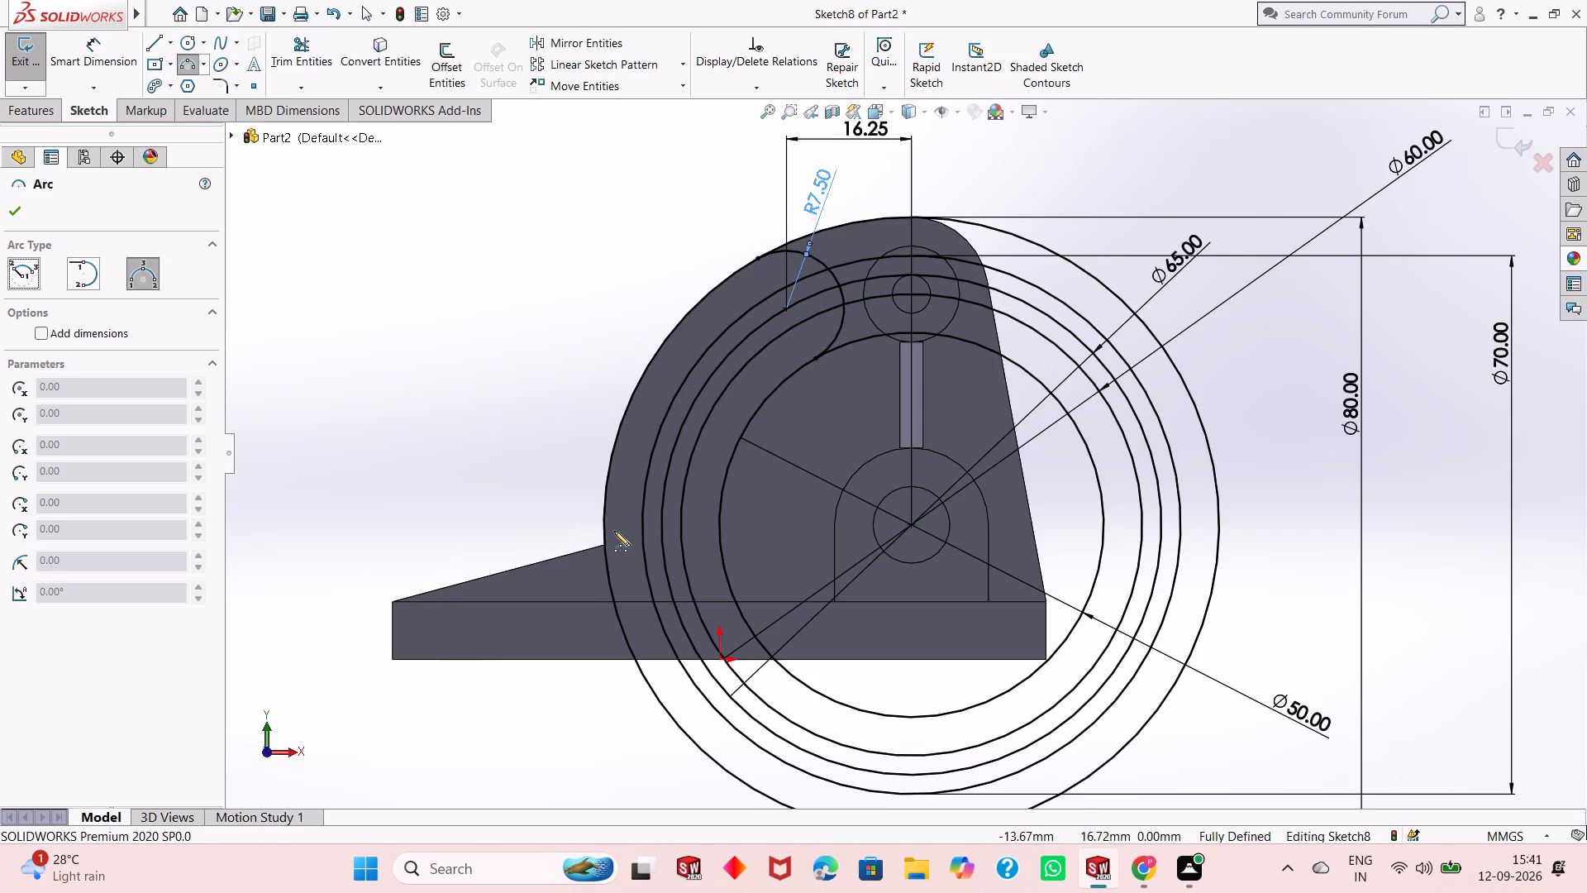
{"action": "scroll", "coordinate": [614, 531], "scroll_direction": "up", "scroll_amount": 1}
{"action": "scroll", "coordinate": [614, 531], "scroll_direction": "down", "scroll_amount": 2}
{"action": "scroll", "coordinate": [614, 531], "scroll_direction": "up", "scroll_amount": 1}
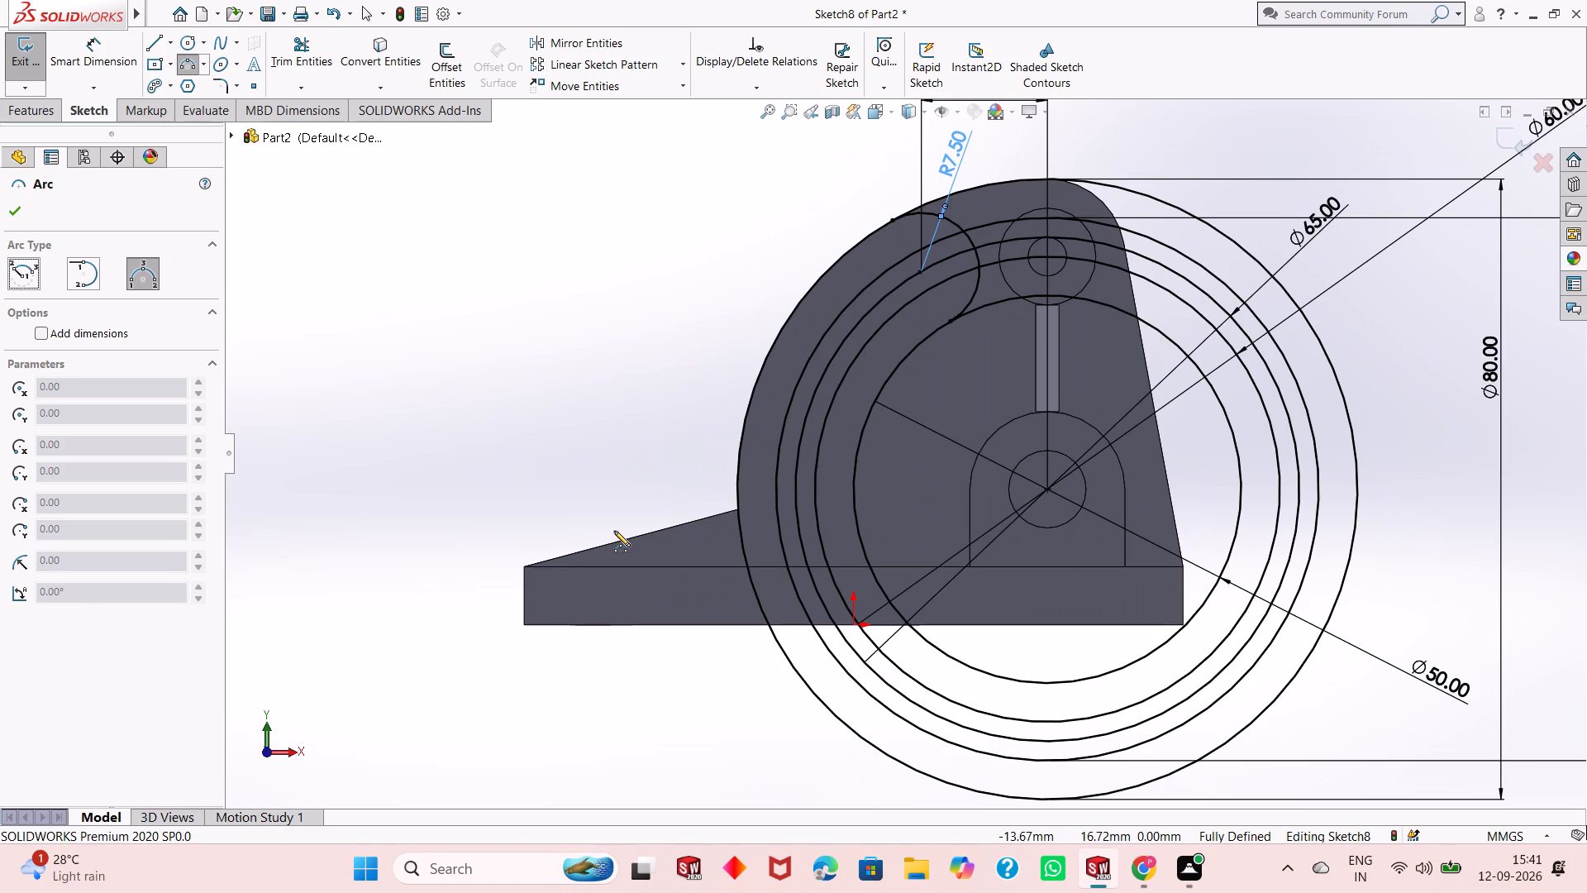
{"action": "scroll", "coordinate": [614, 531], "scroll_direction": "up", "scroll_amount": 1}
{"action": "scroll", "coordinate": [614, 531], "scroll_direction": "down", "scroll_amount": 1}
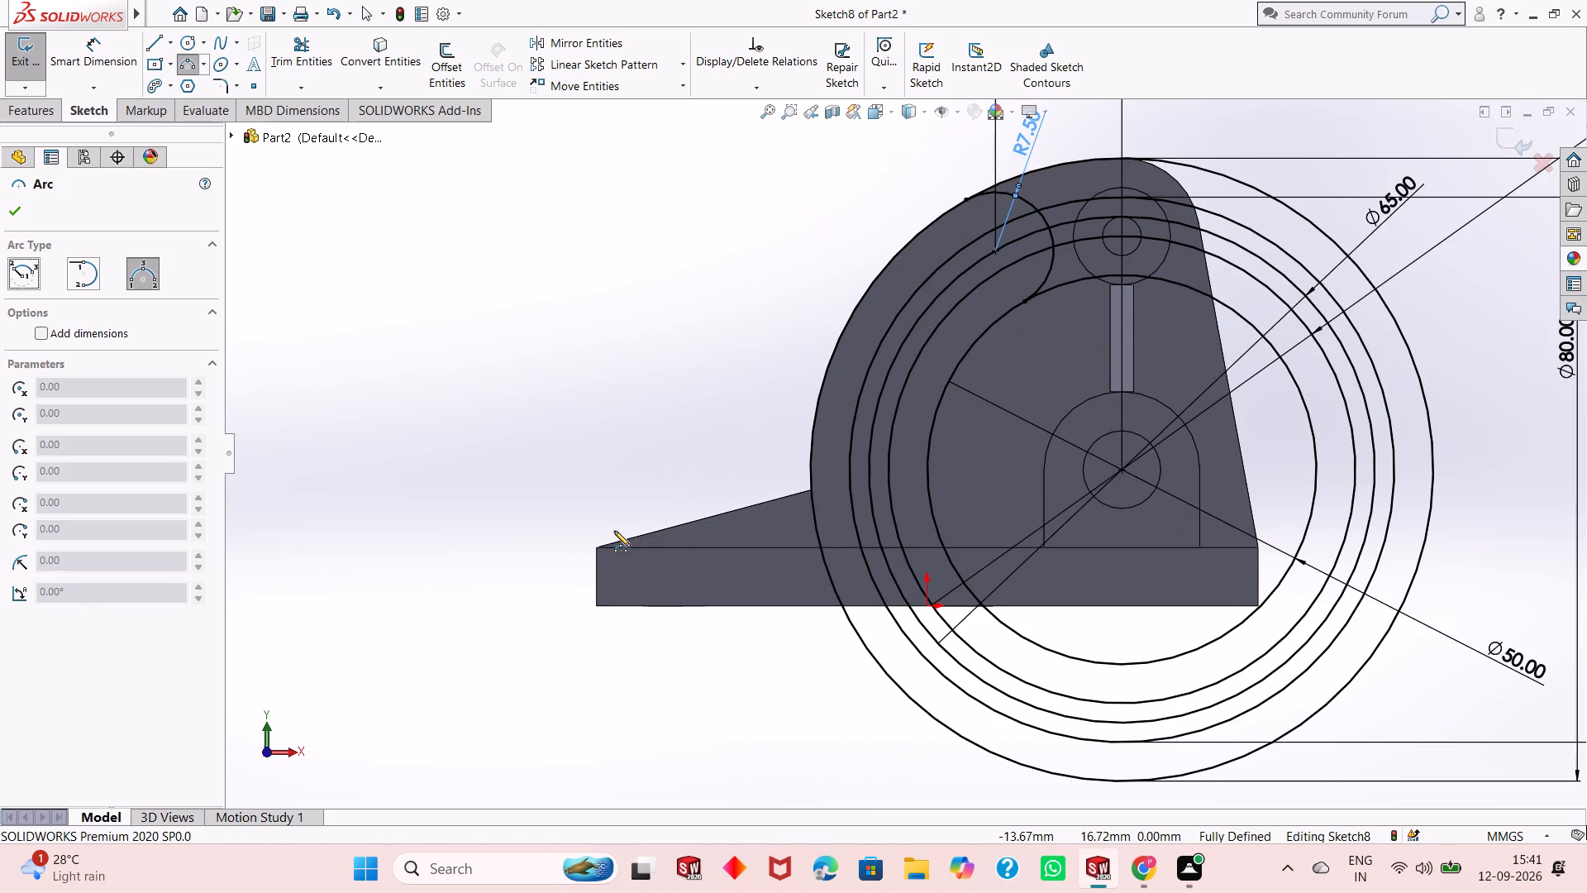
{"action": "scroll", "coordinate": [614, 531], "scroll_direction": "up", "scroll_amount": 1}
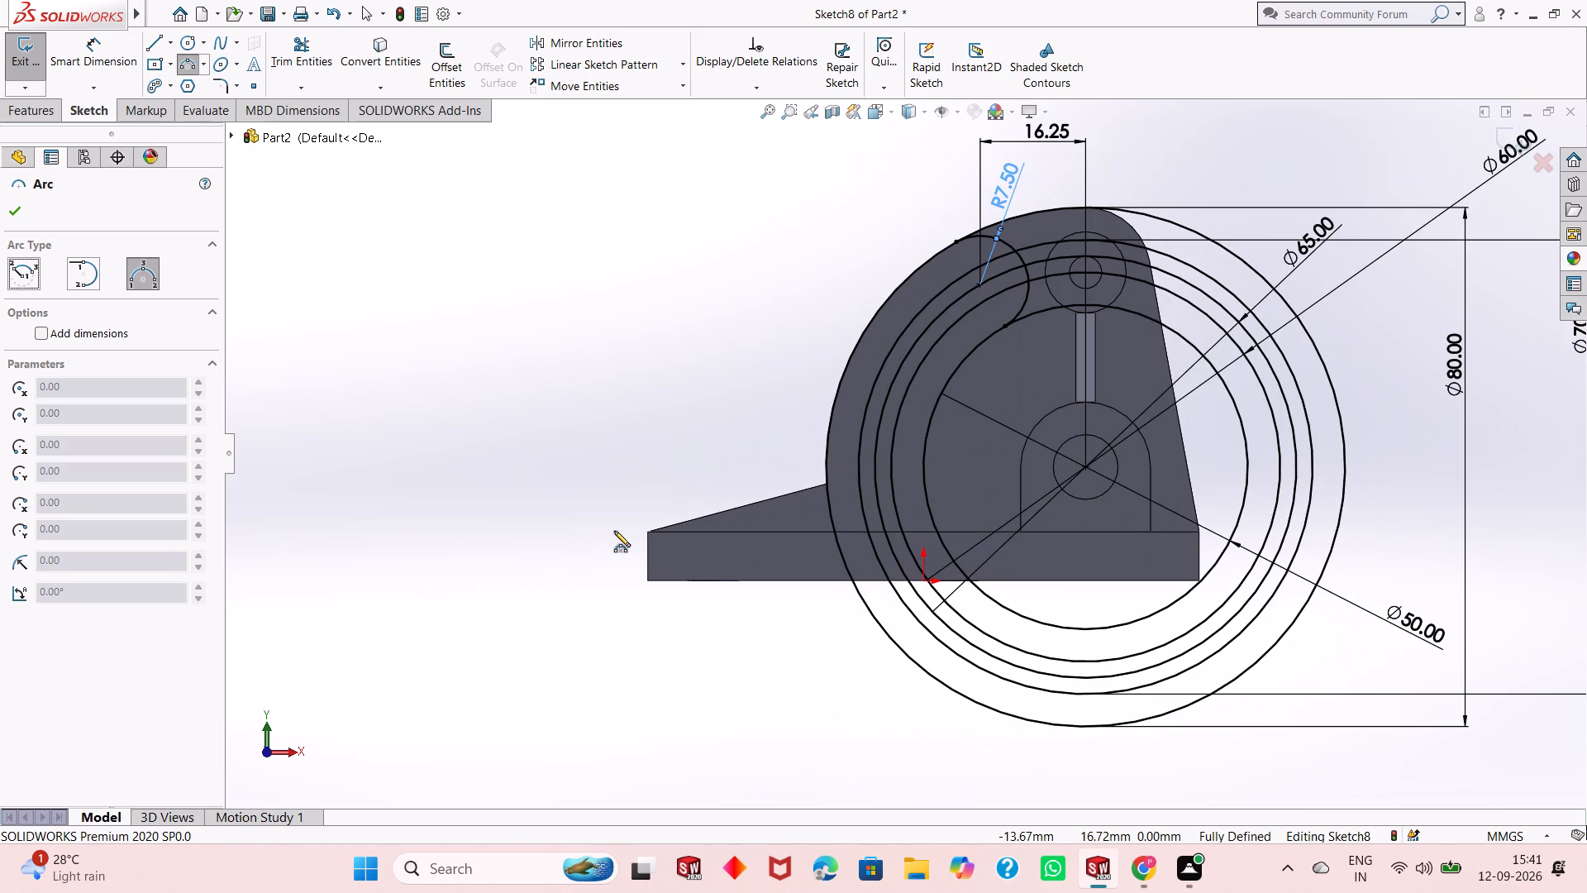
{"action": "scroll", "coordinate": [614, 531], "scroll_direction": "up", "scroll_amount": 1}
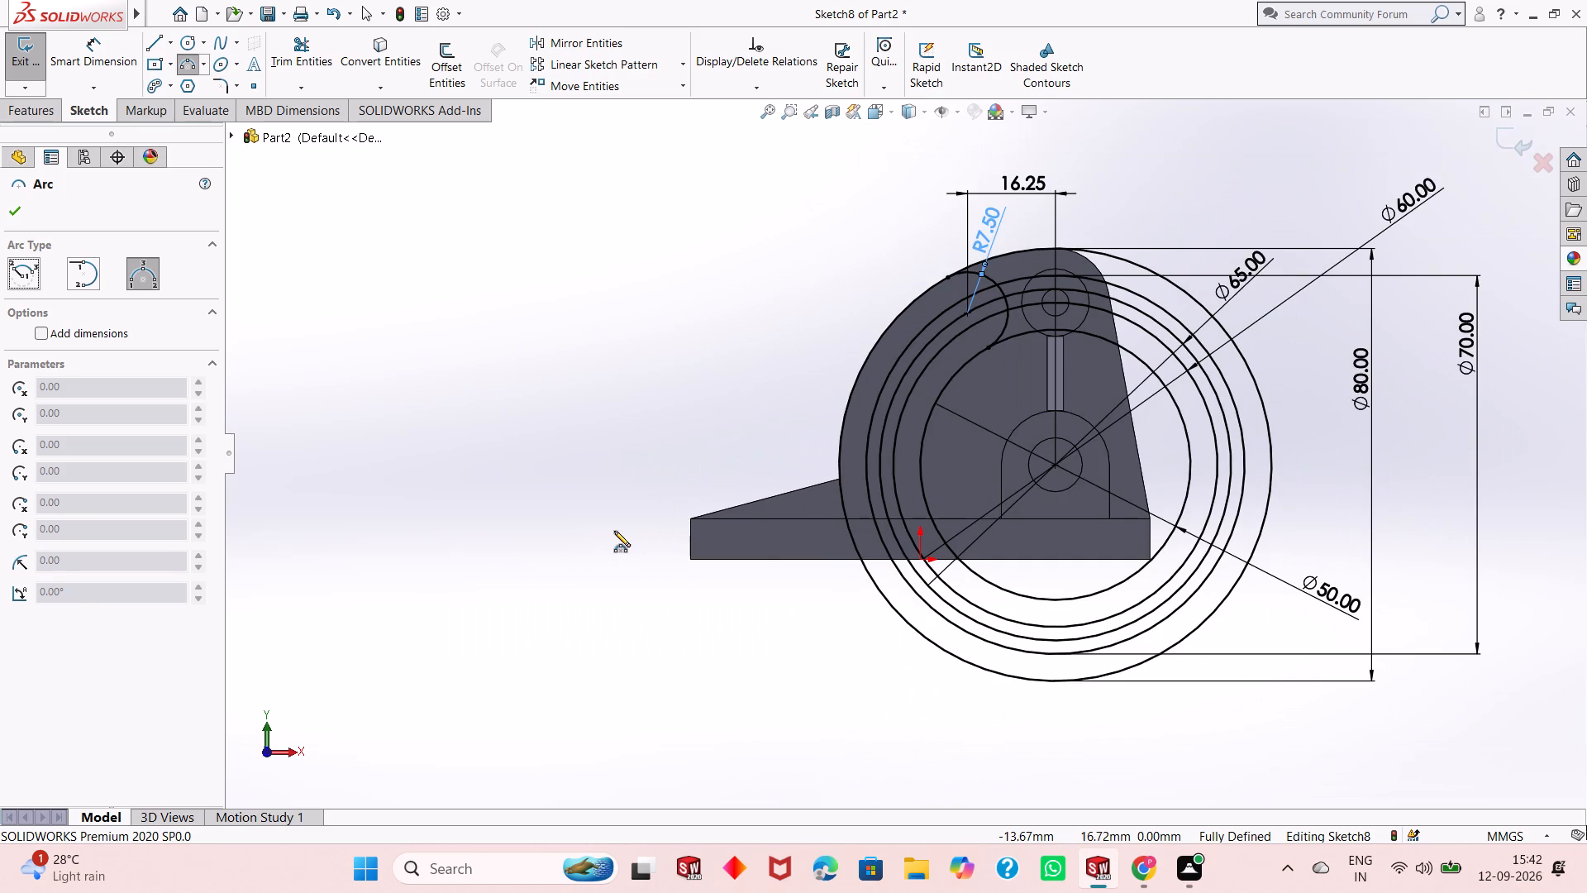
{"action": "scroll", "coordinate": [614, 531], "scroll_direction": "up", "scroll_amount": 1}
{"action": "scroll", "coordinate": [609, 622], "scroll_direction": "up", "scroll_amount": 1}
{"action": "scroll", "coordinate": [1056, 444], "scroll_direction": "down", "scroll_amount": 2}
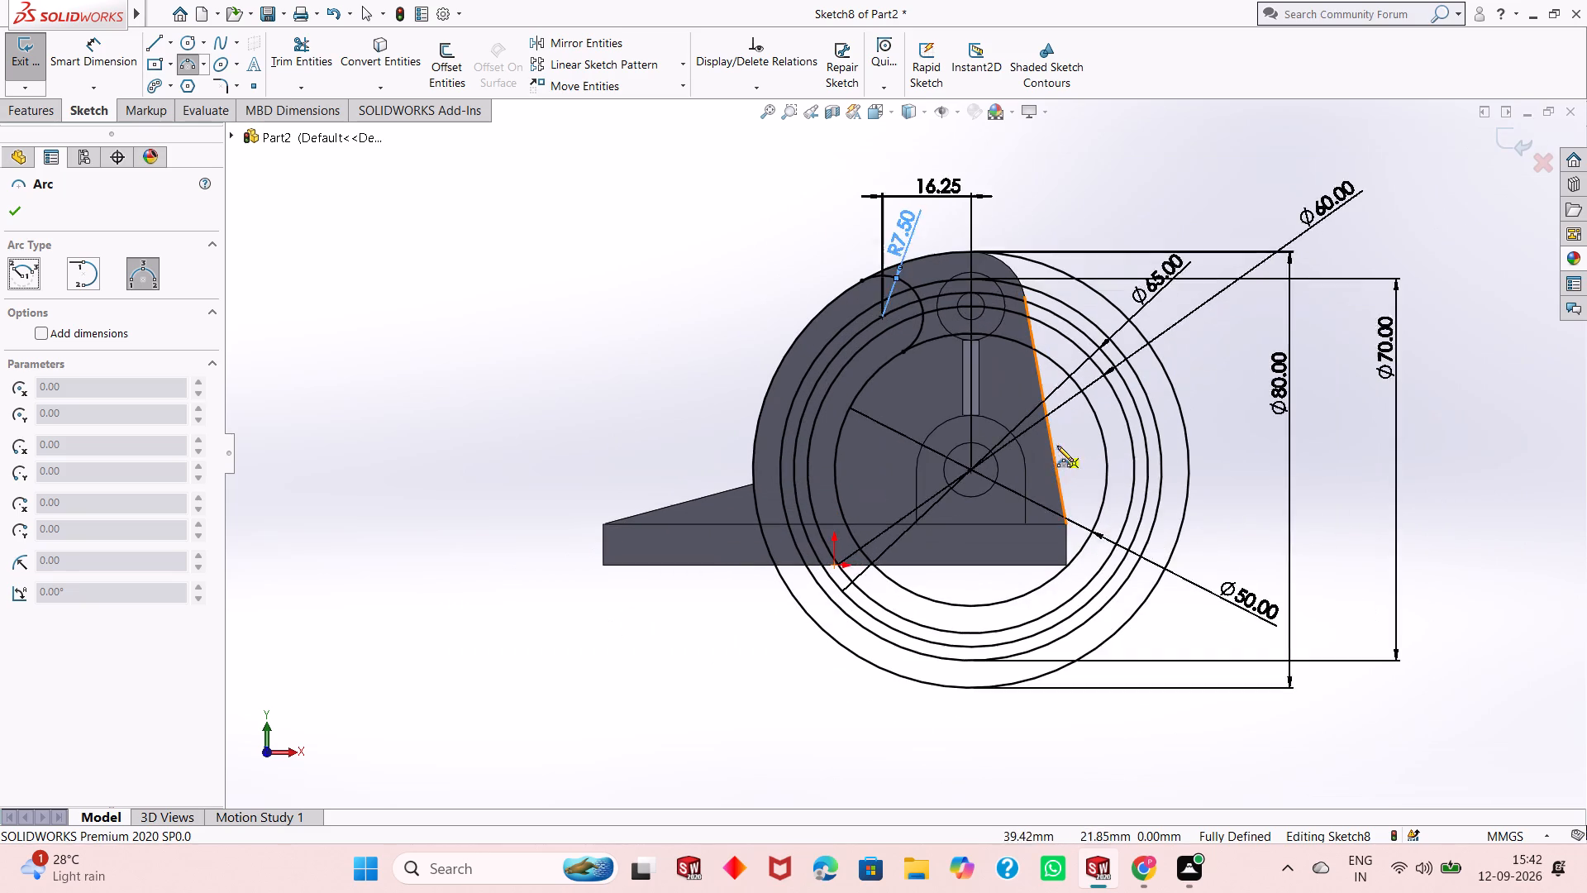
{"action": "scroll", "coordinate": [1051, 483], "scroll_direction": "down", "scroll_amount": 1}
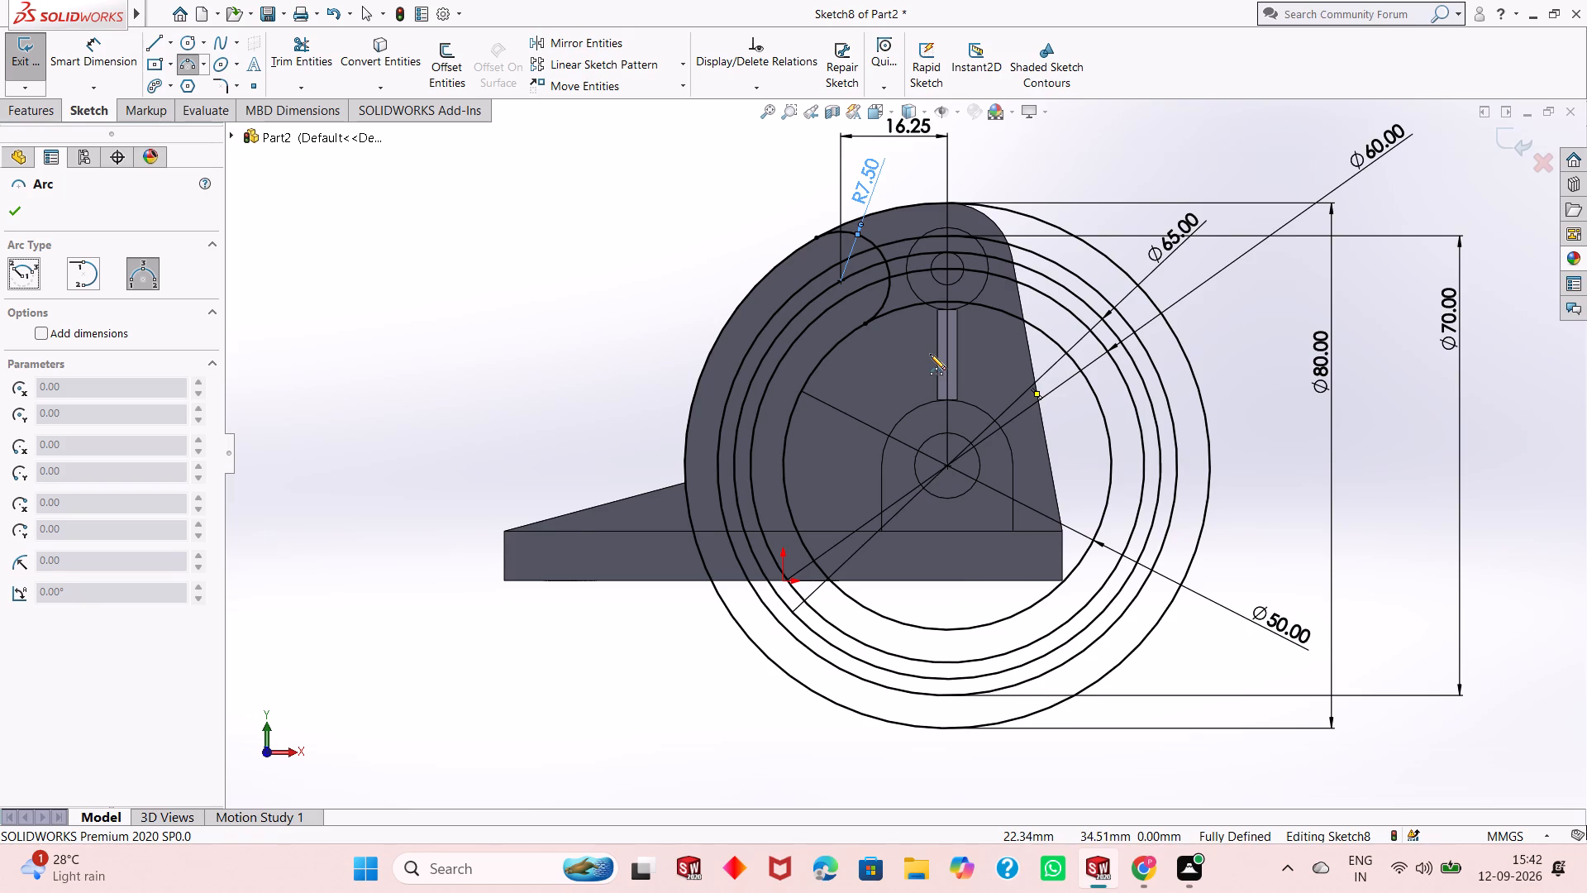
{"action": "scroll", "coordinate": [930, 354], "scroll_direction": "up", "scroll_amount": 1}
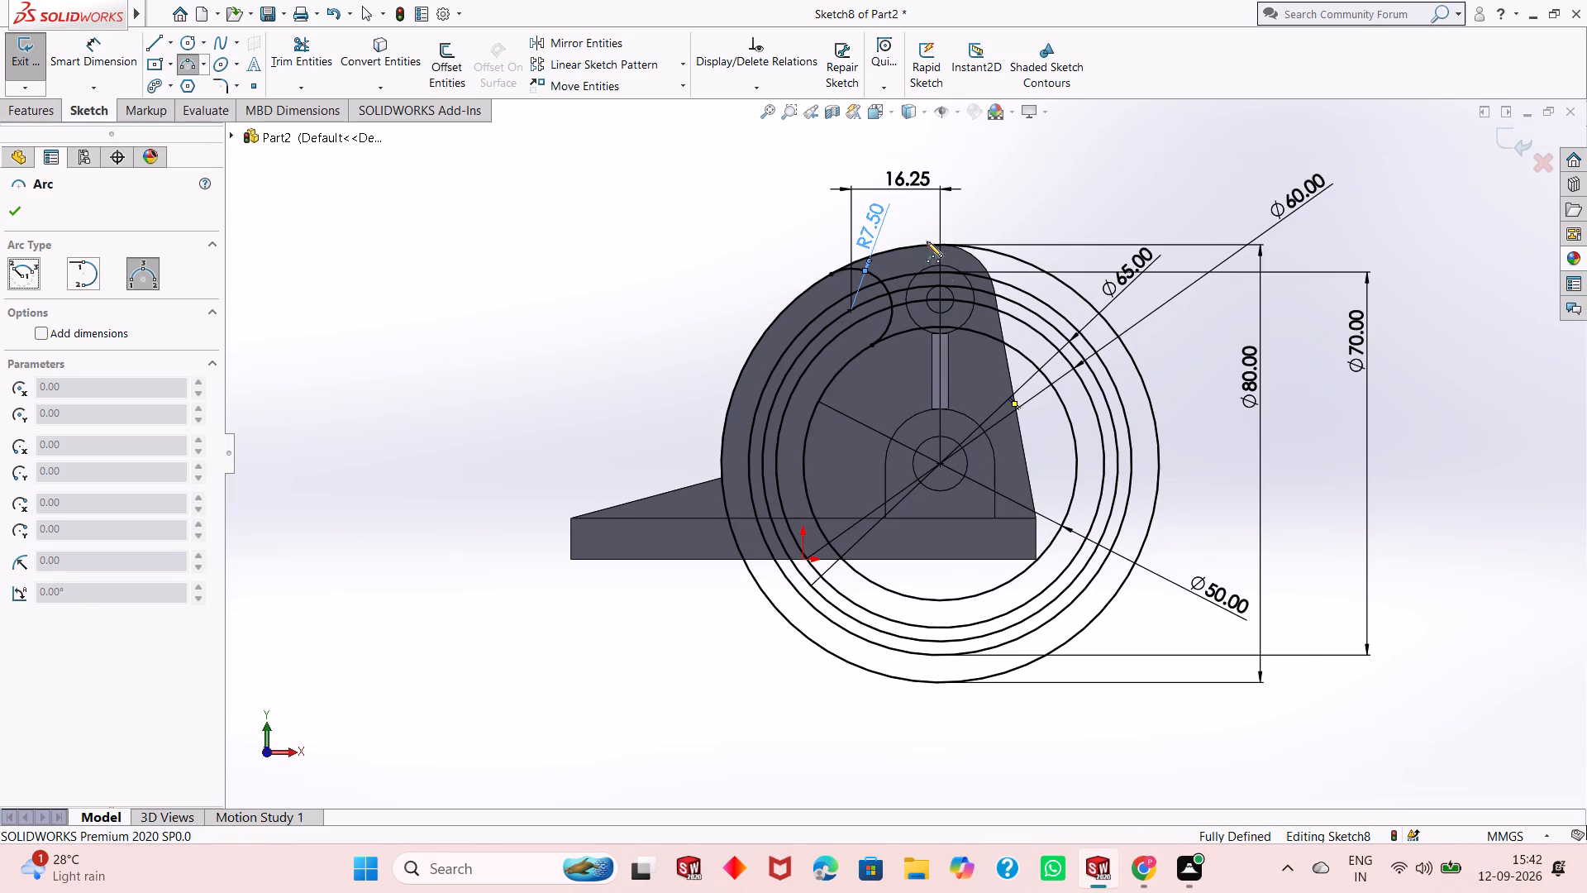
{"action": "scroll", "coordinate": [916, 308], "scroll_direction": "down", "scroll_amount": 1}
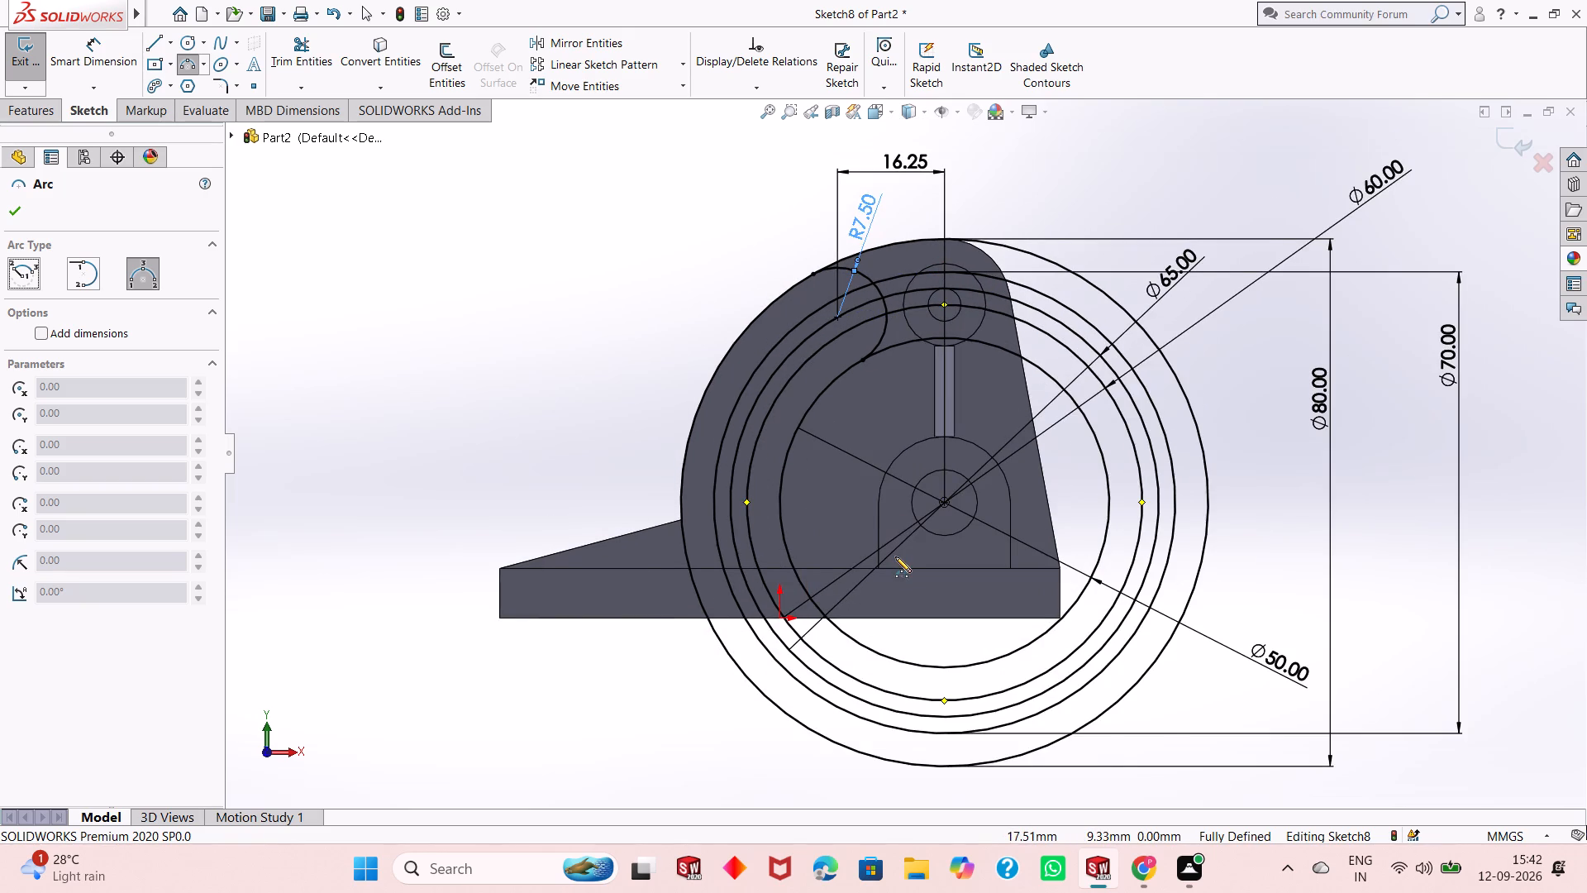
{"action": "scroll", "coordinate": [895, 556], "scroll_direction": "down", "scroll_amount": 1}
{"action": "scroll", "coordinate": [842, 639], "scroll_direction": "up", "scroll_amount": 1}
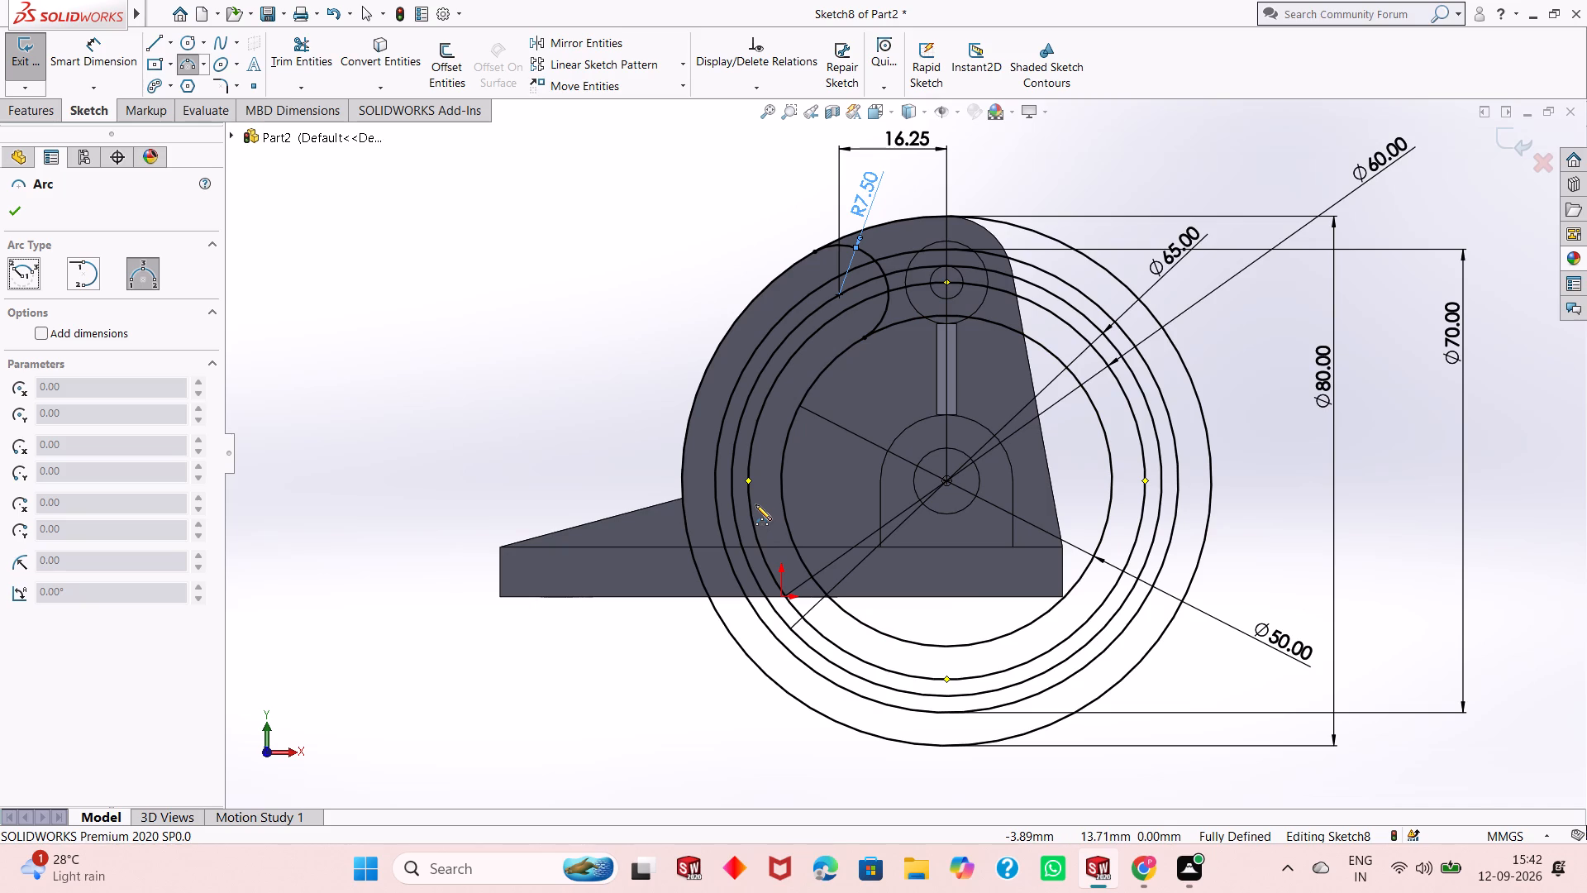
{"action": "scroll", "coordinate": [790, 494], "scroll_direction": "down", "scroll_amount": 1}
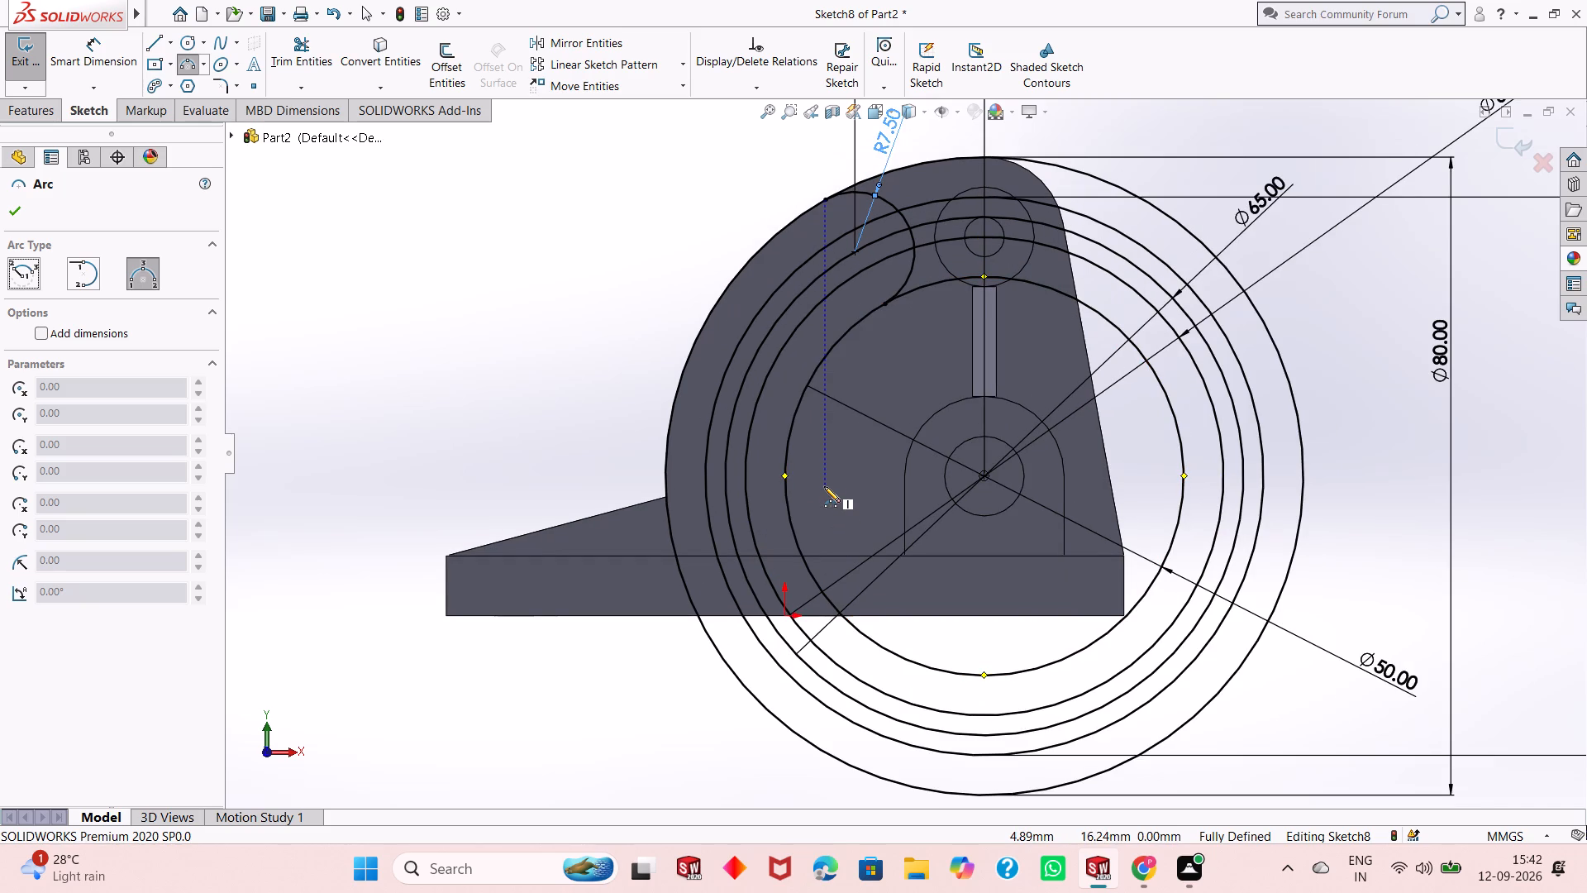
{"action": "scroll", "coordinate": [824, 486], "scroll_direction": "up", "scroll_amount": 1}
{"action": "scroll", "coordinate": [824, 486], "scroll_direction": "down", "scroll_amount": 1}
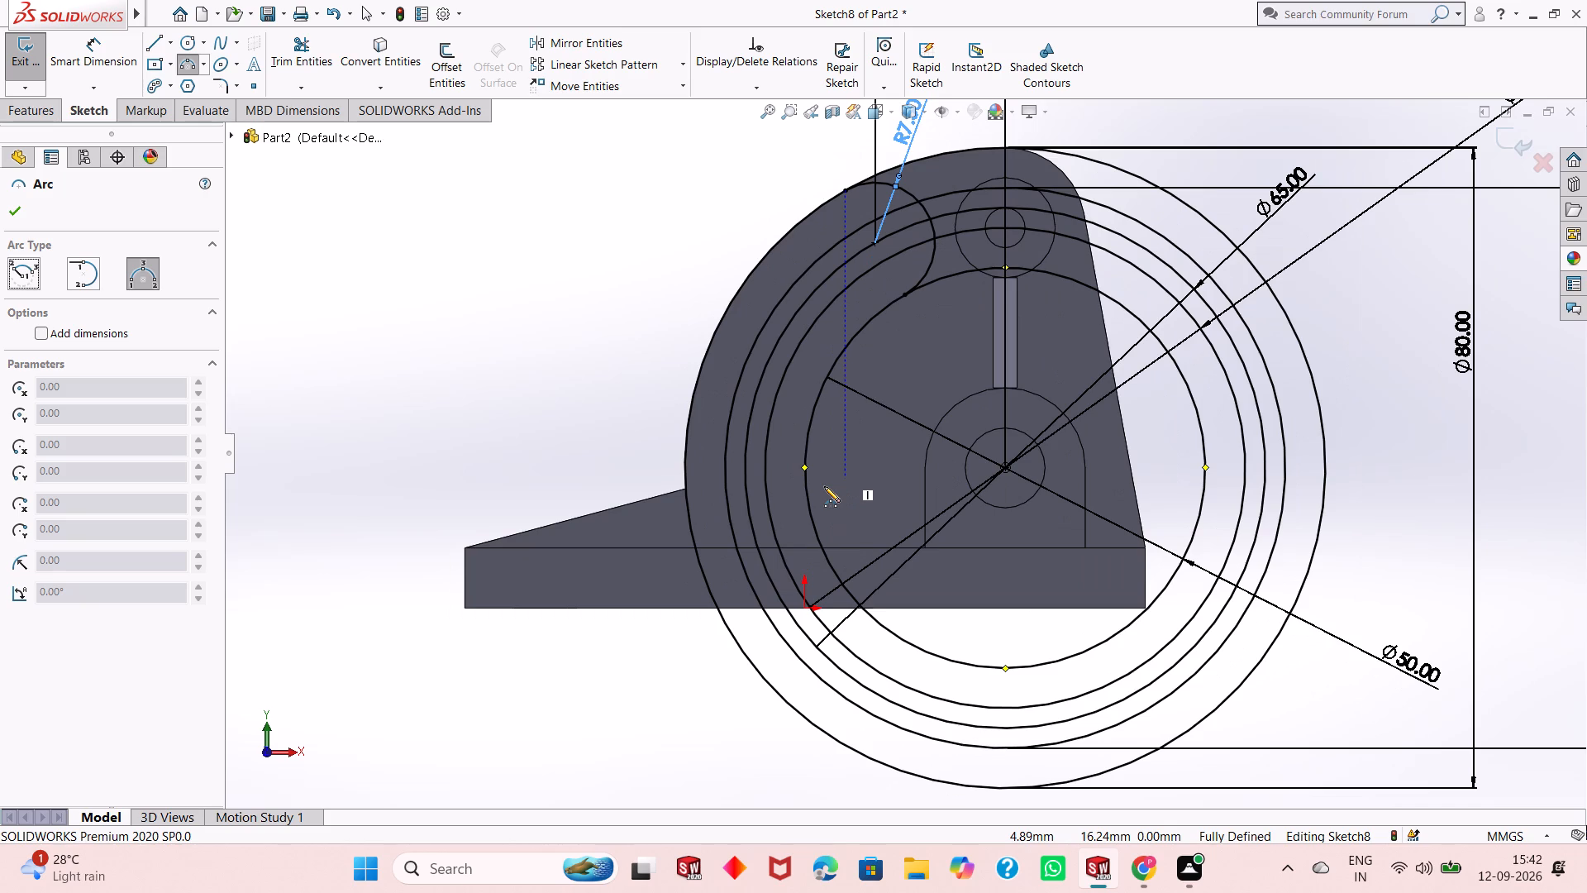
{"action": "scroll", "coordinate": [824, 486], "scroll_direction": "up", "scroll_amount": 1}
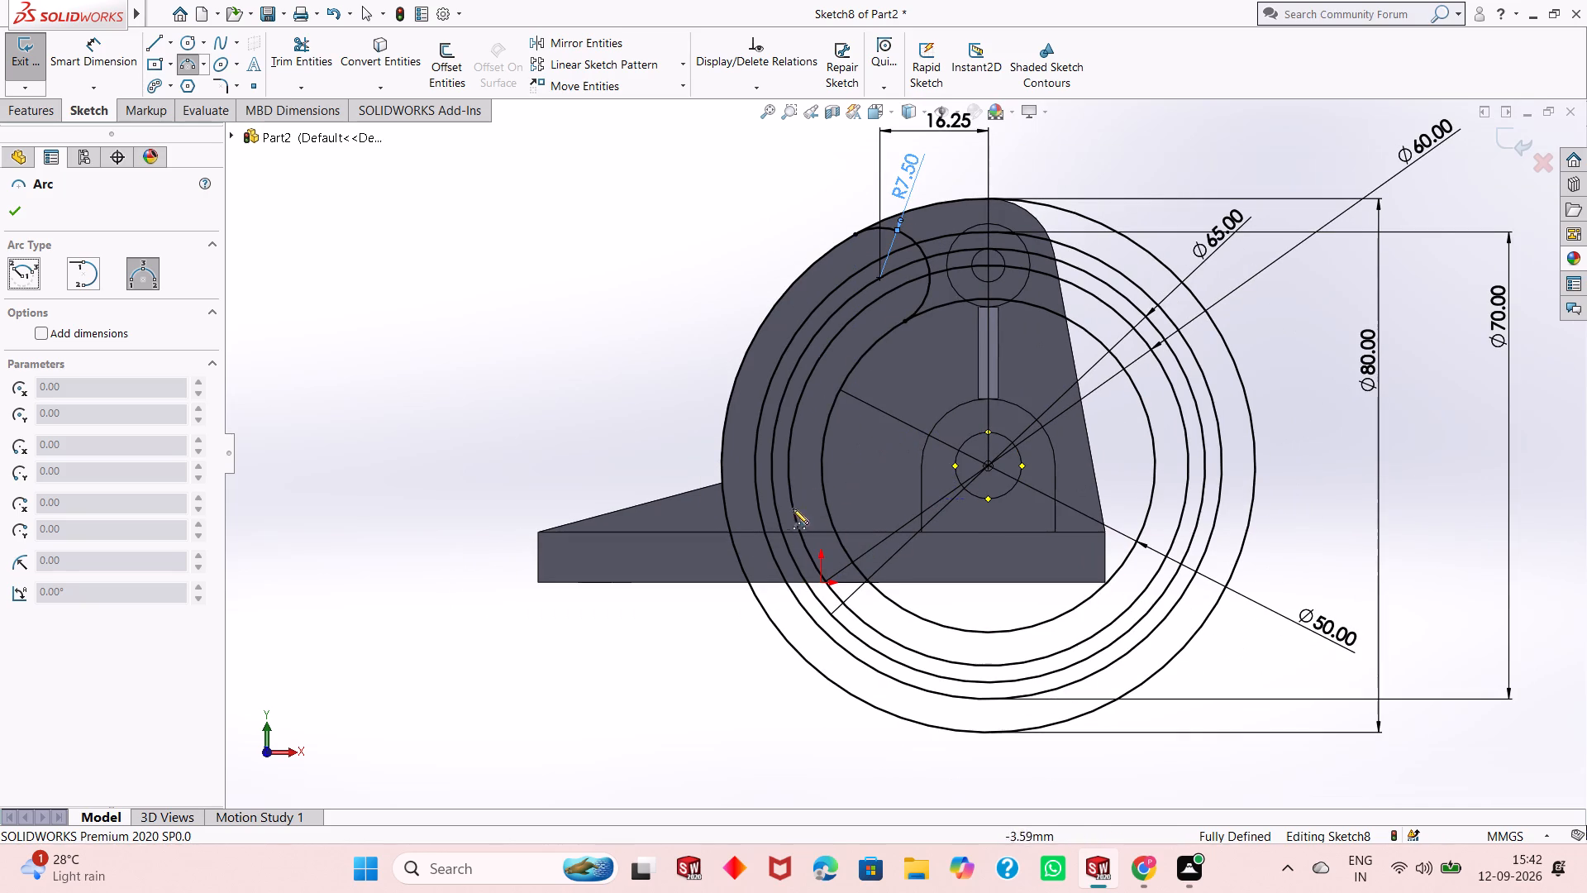
{"action": "left_click", "coordinate": [722, 484]}
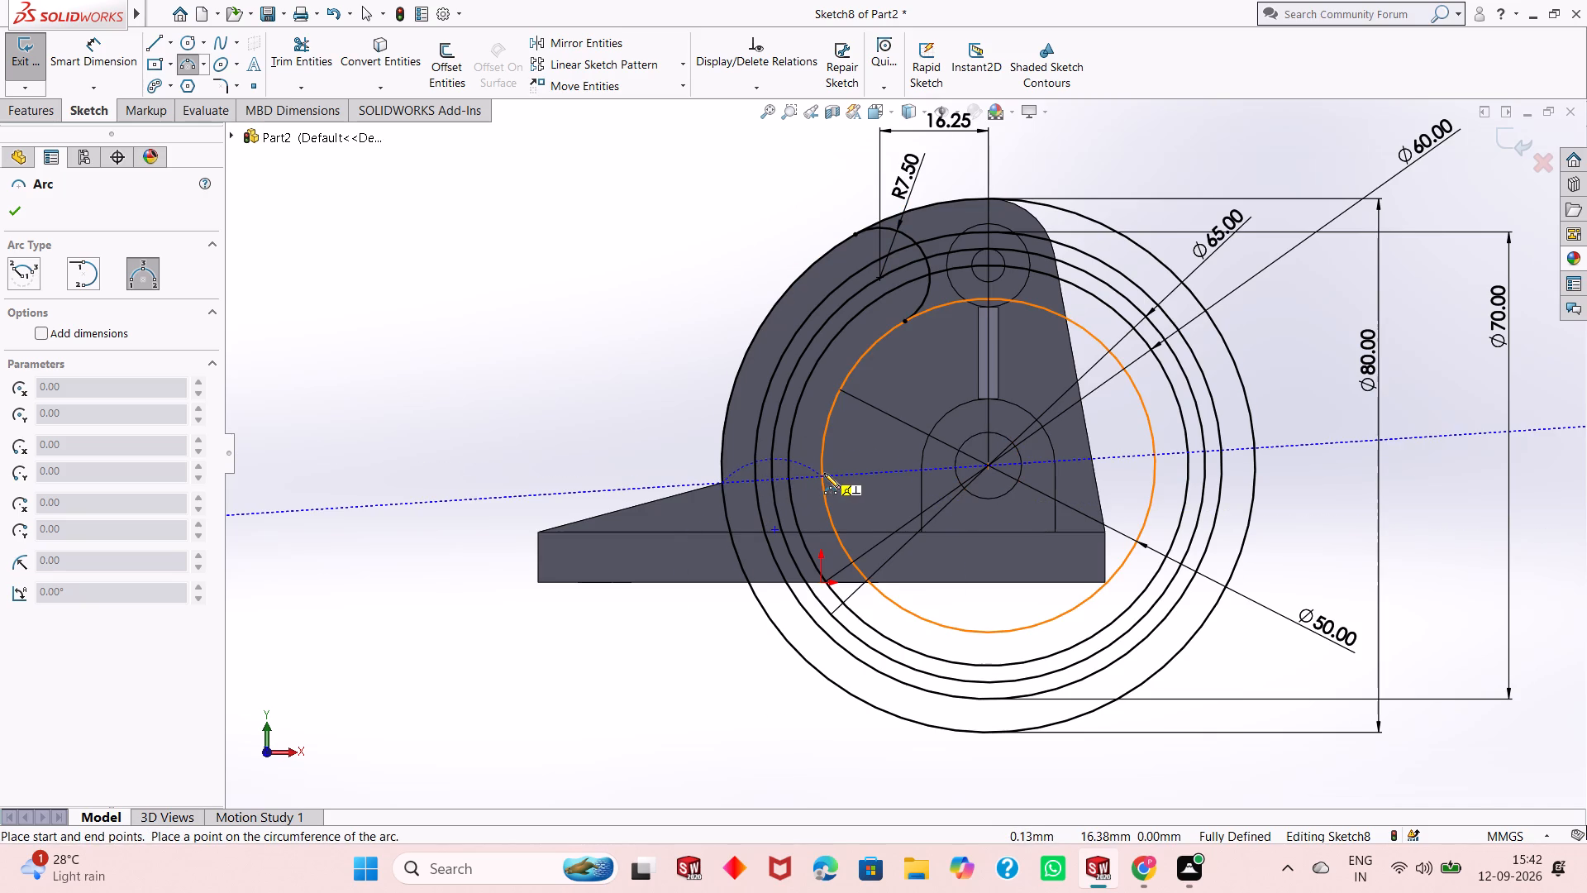
{"action": "left_click", "coordinate": [822, 476]}
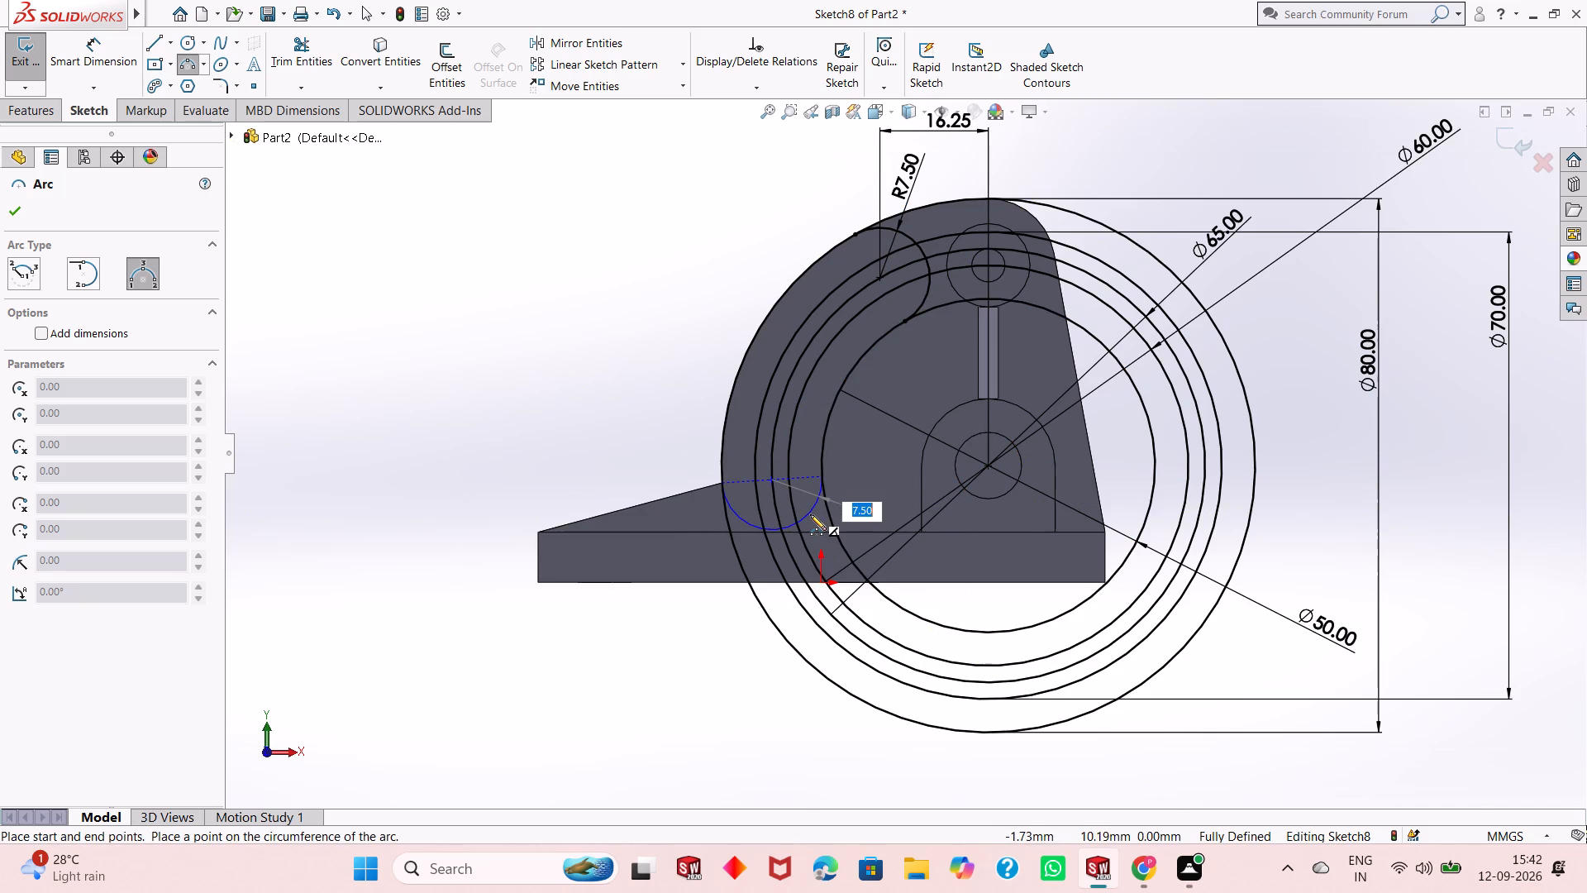
{"action": "left_click", "coordinate": [810, 515]}
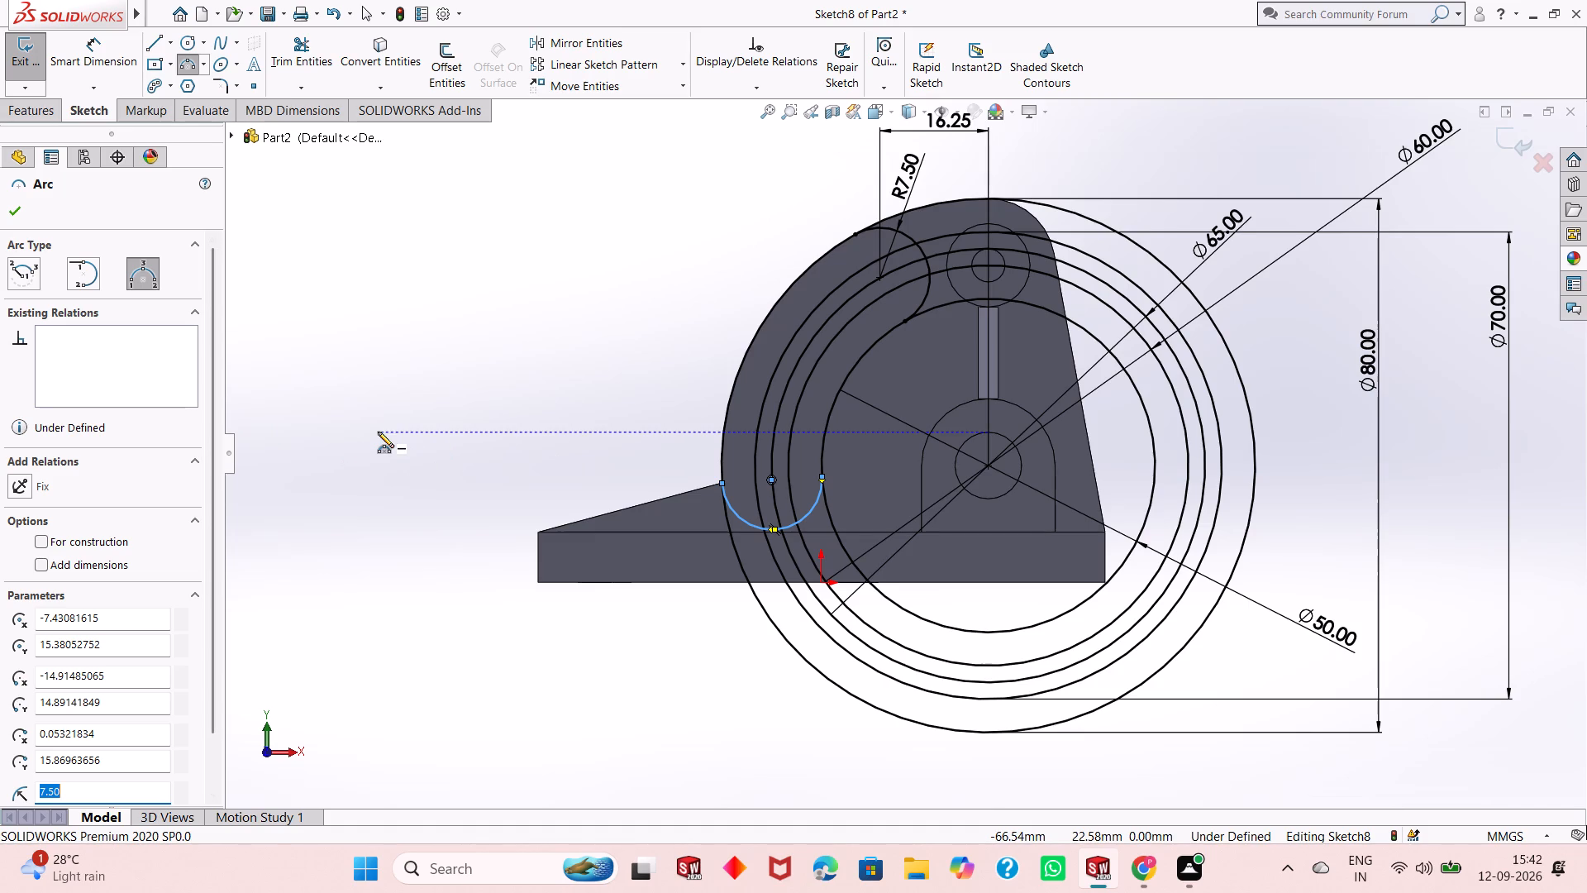
{"action": "left_click", "coordinate": [13, 213]}
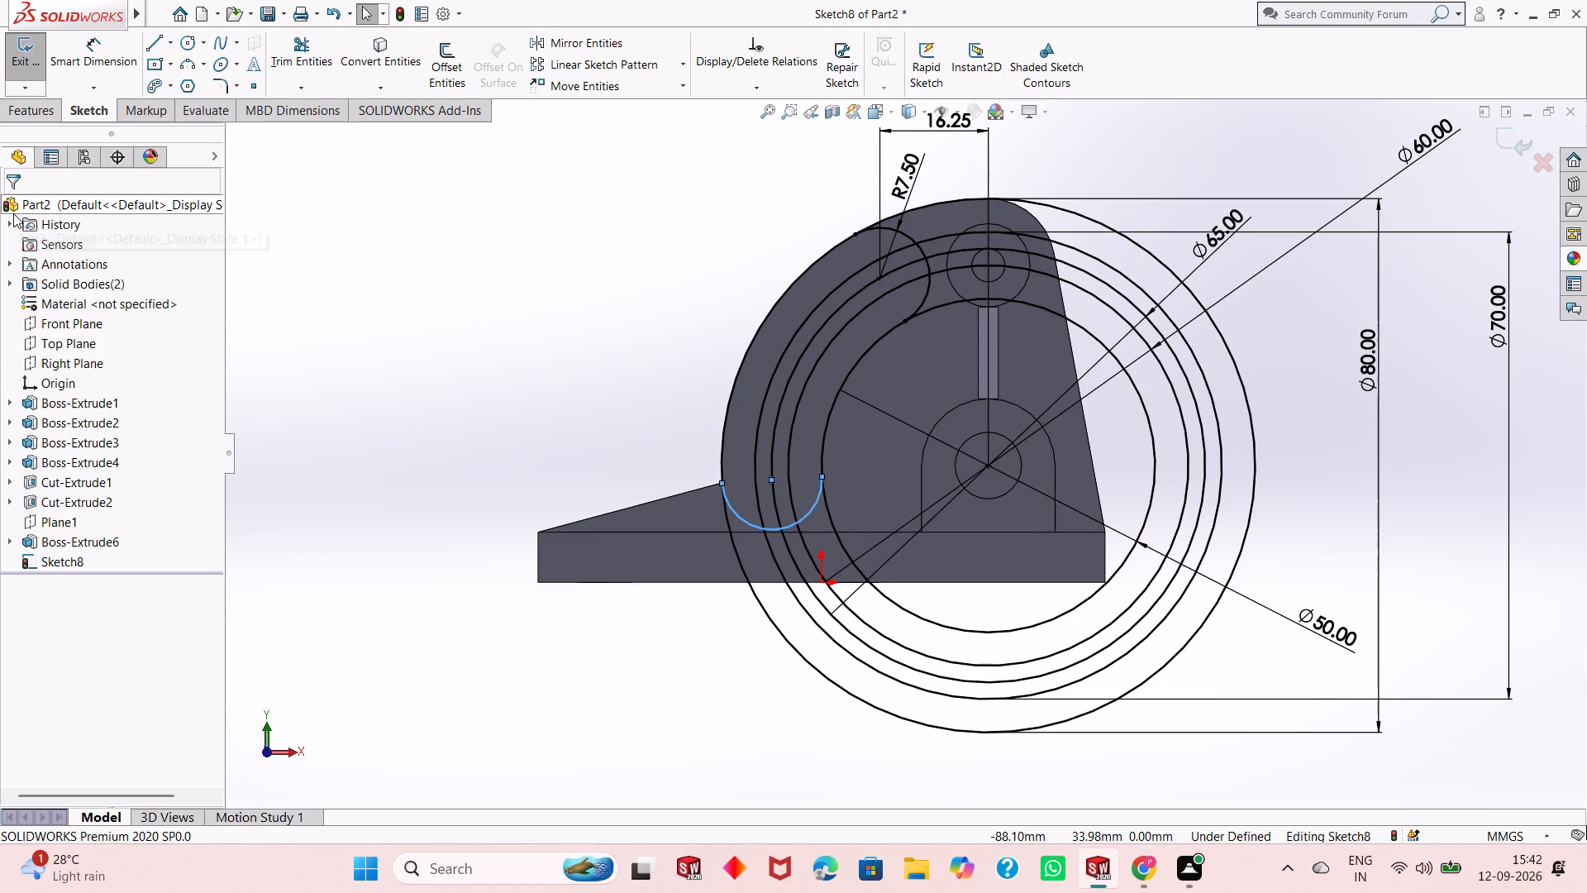
{"action": "left_click", "coordinate": [359, 385]}
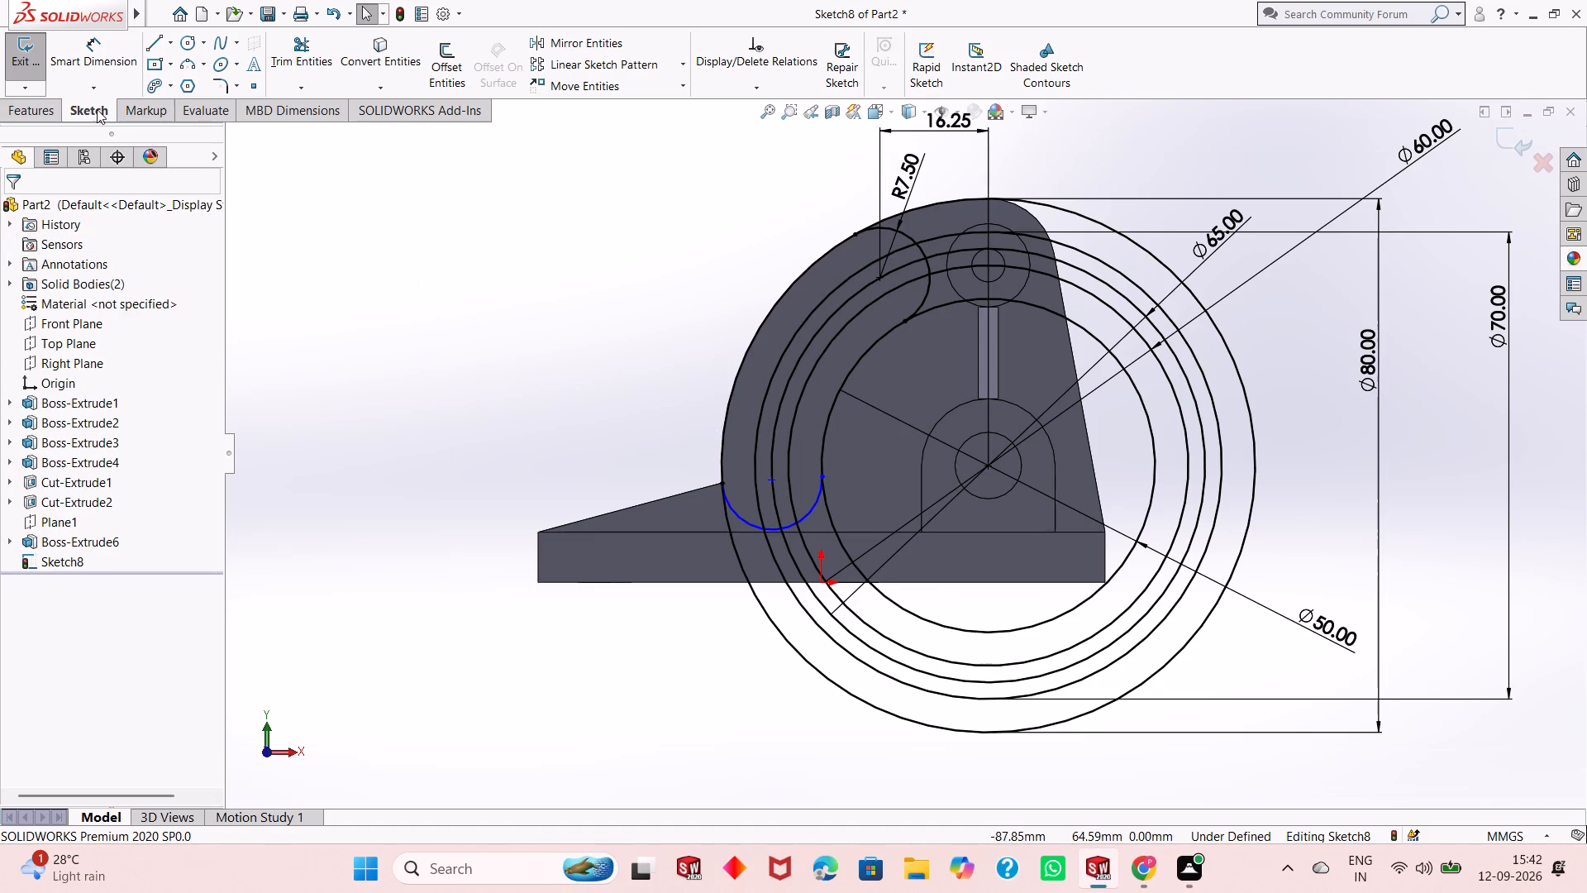
Dimension the radius of the new arc at the slot's lower end as 7.50 mm.
{"action": "left_click", "coordinate": [79, 69]}
{"action": "left_click", "coordinate": [809, 513]}
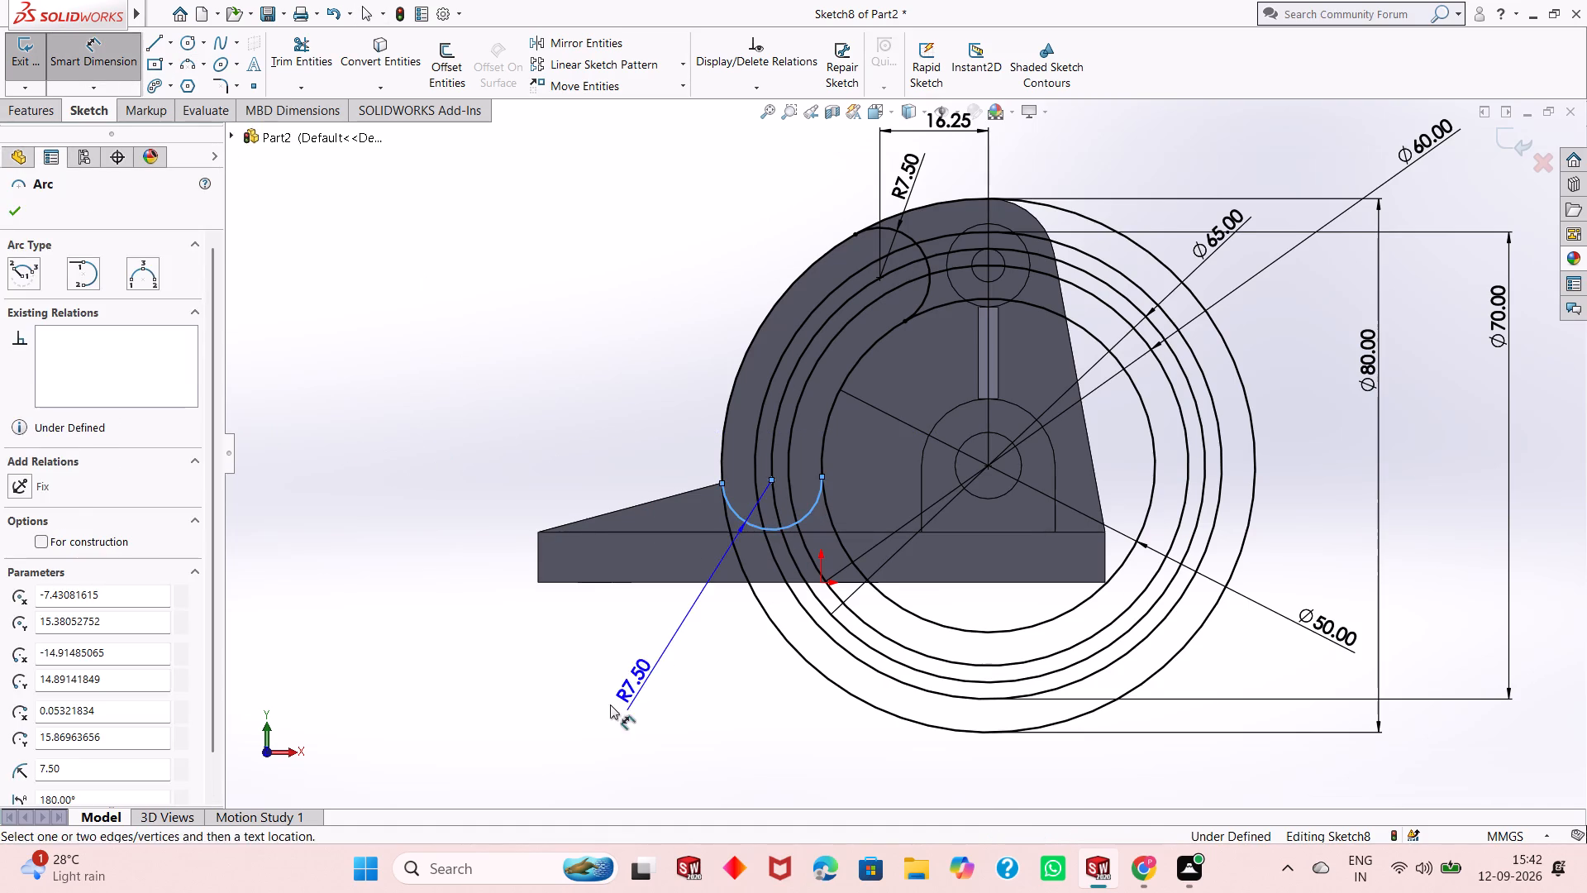
{"action": "left_click", "coordinate": [598, 721]}
{"action": "left_click", "coordinate": [533, 699]}
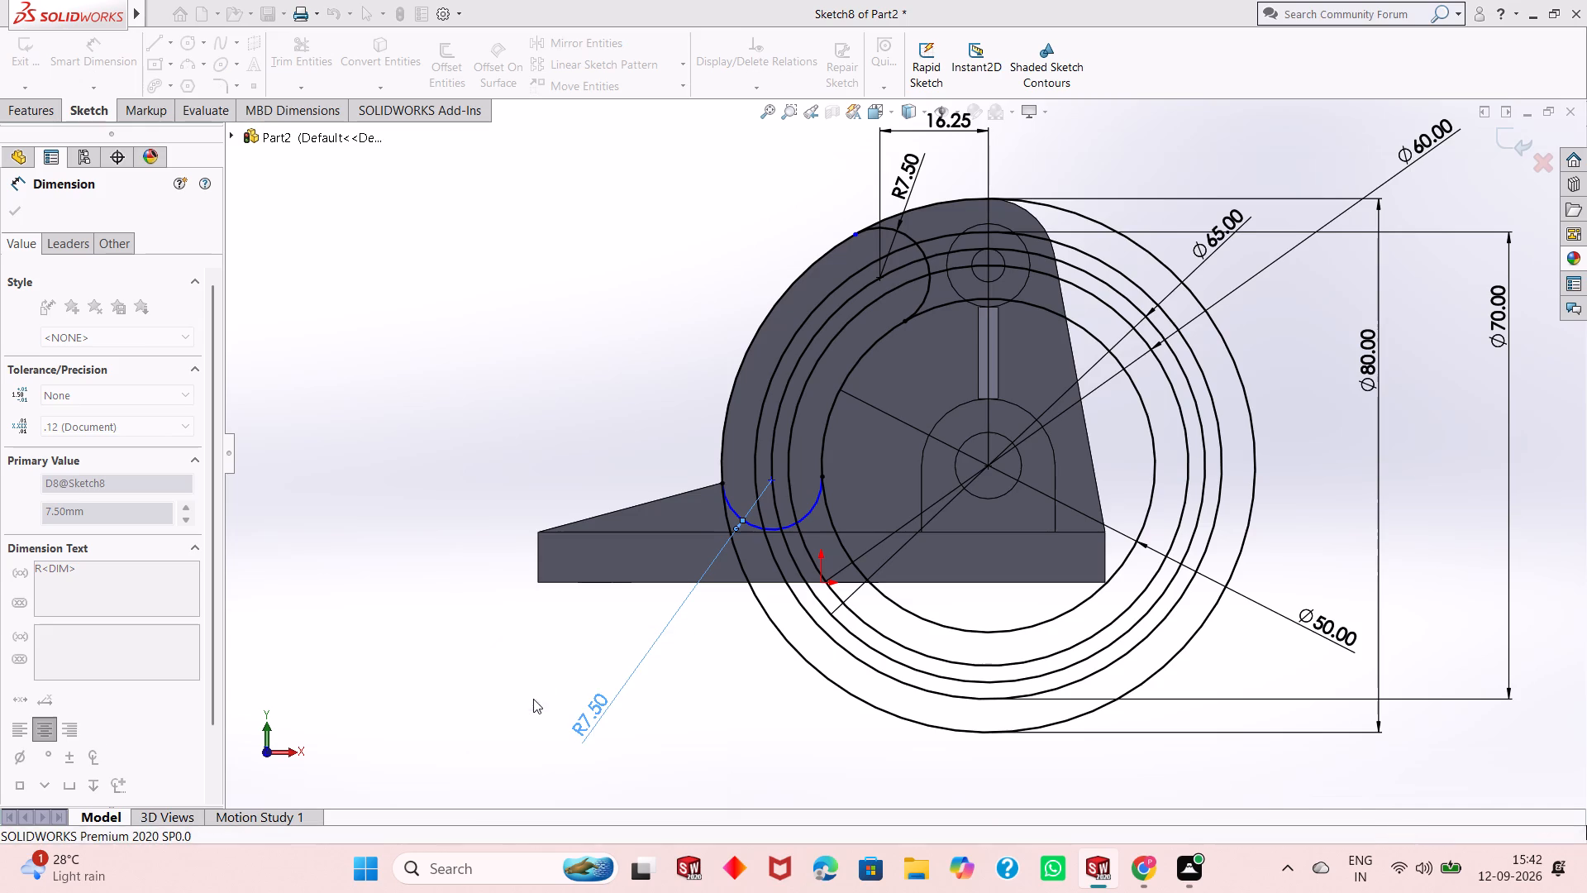
{"action": "scroll", "coordinate": [817, 477], "scroll_direction": "down", "scroll_amount": 2}
{"action": "key", "text": "Escape"}
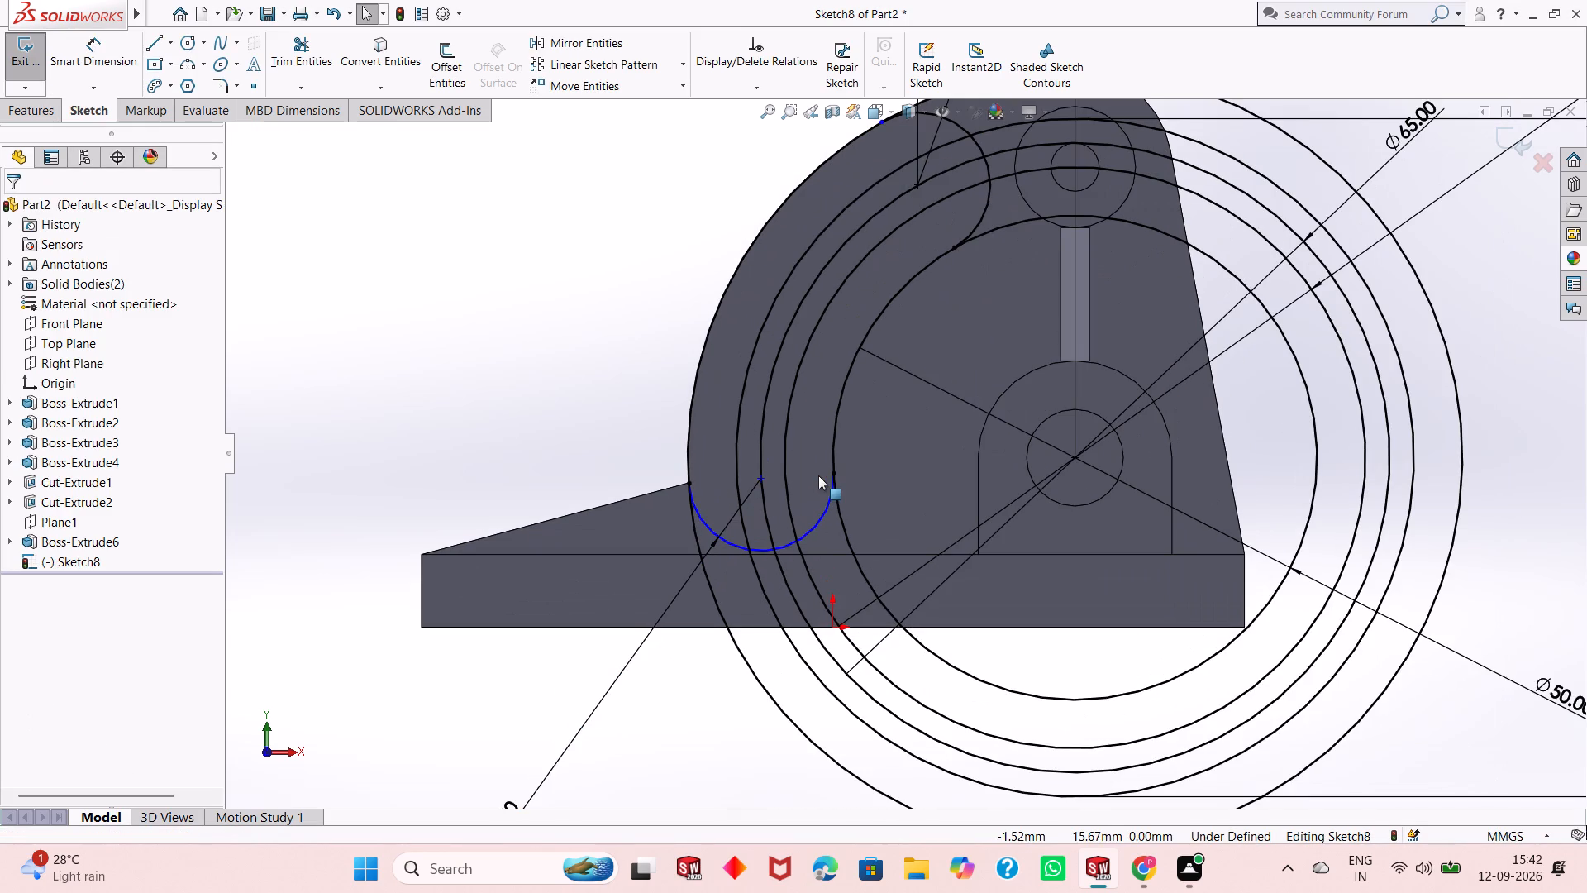
Add a tangent relation between the arc near the arm's upper end and the 80 mm circle.
{"action": "scroll", "coordinate": [783, 517], "scroll_direction": "up", "scroll_amount": 2}
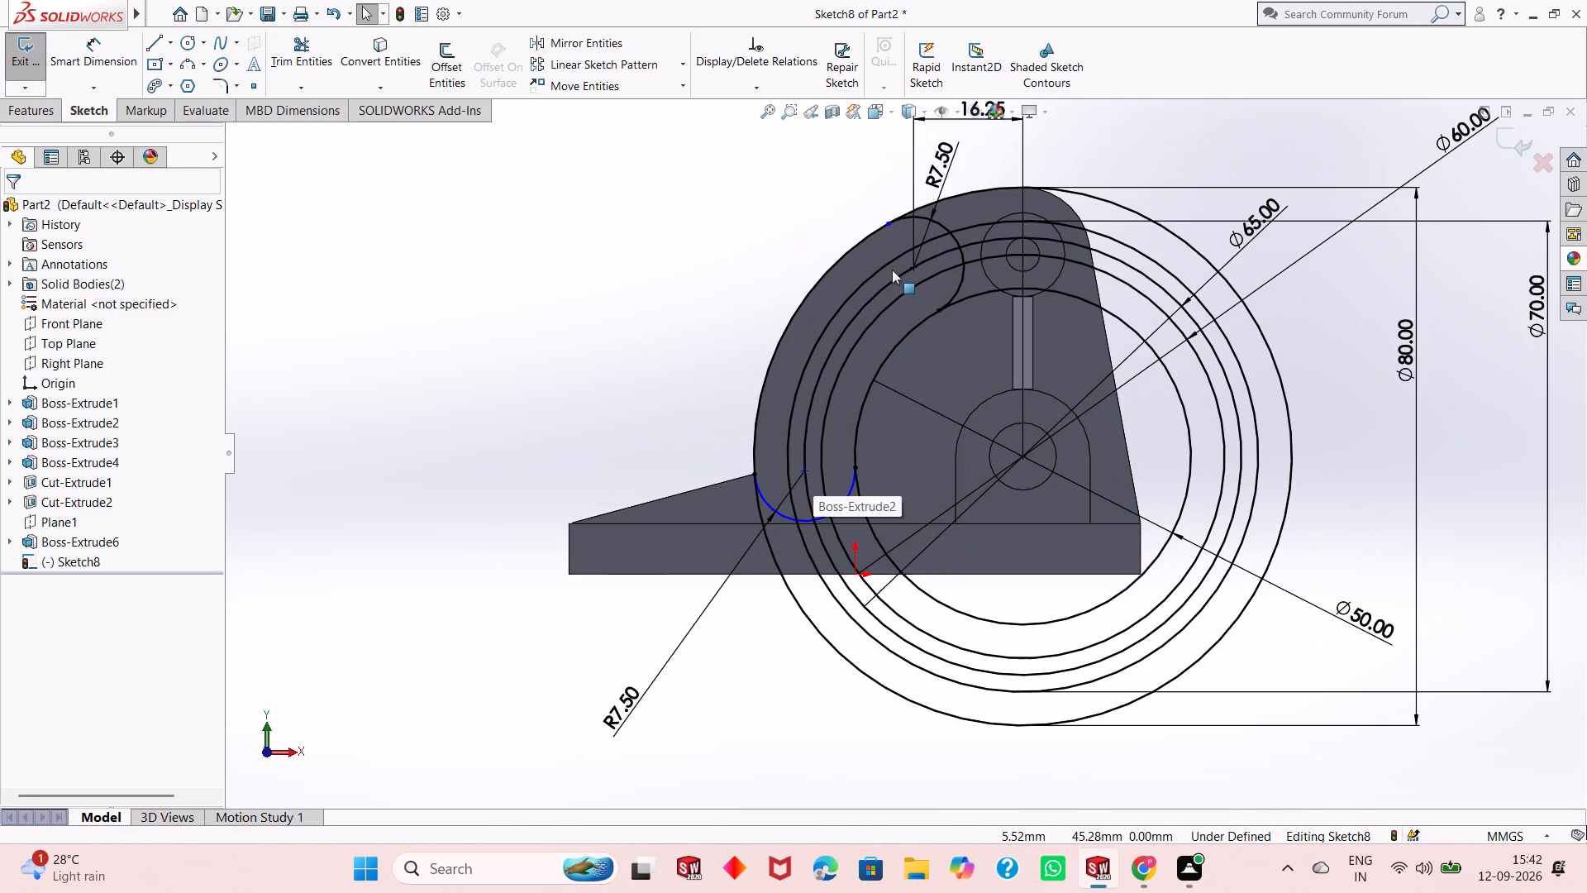
{"action": "left_click", "coordinate": [919, 217]}
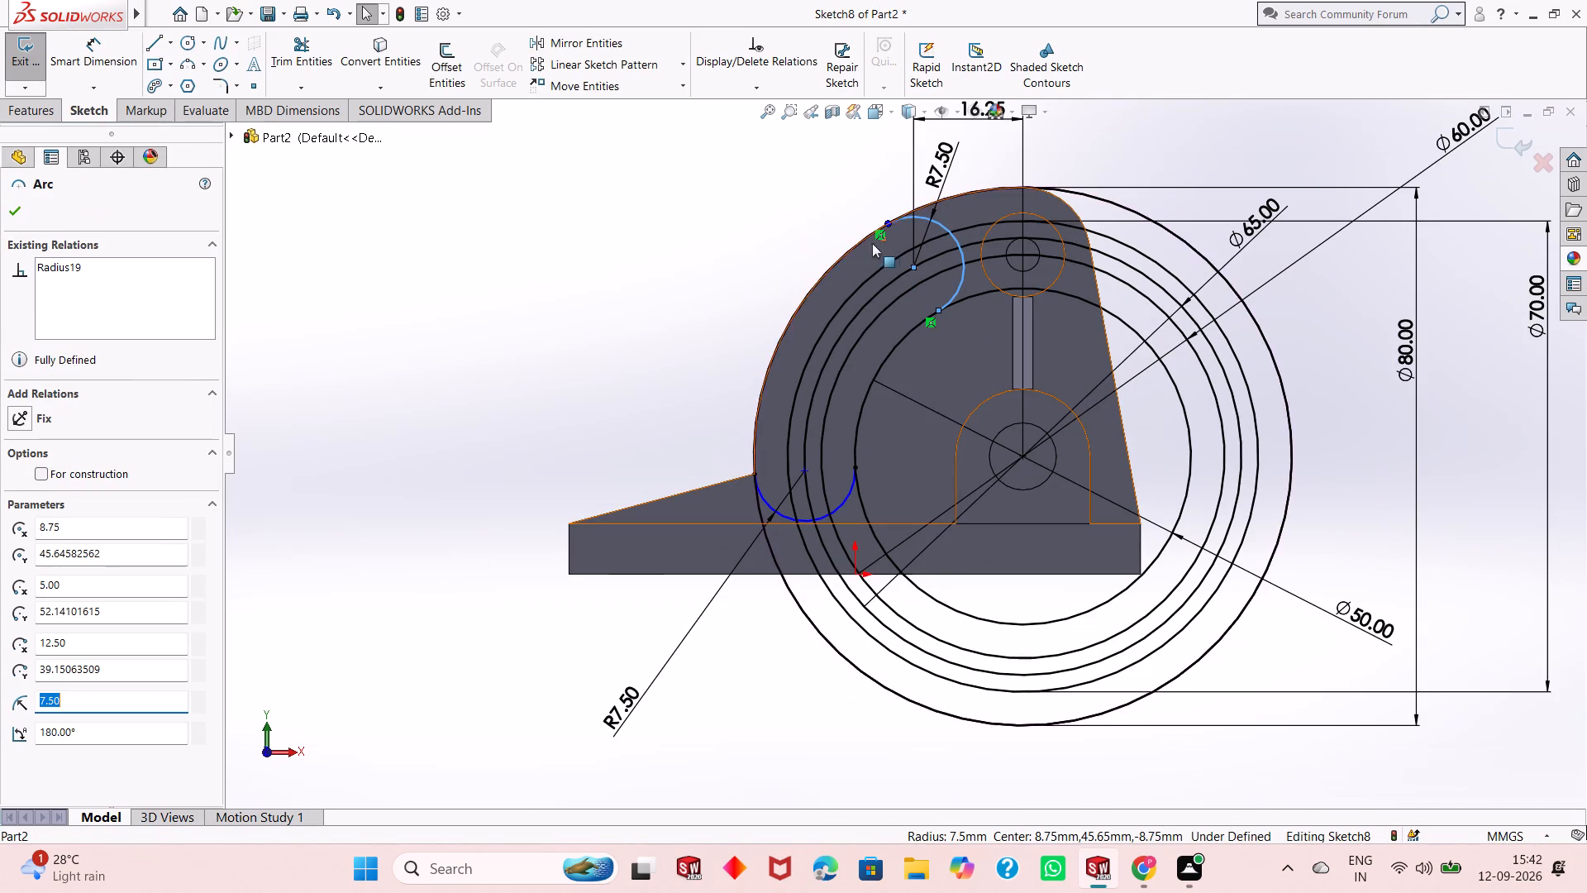
{"action": "left_click", "coordinate": [865, 244], "text": "ctrl"}
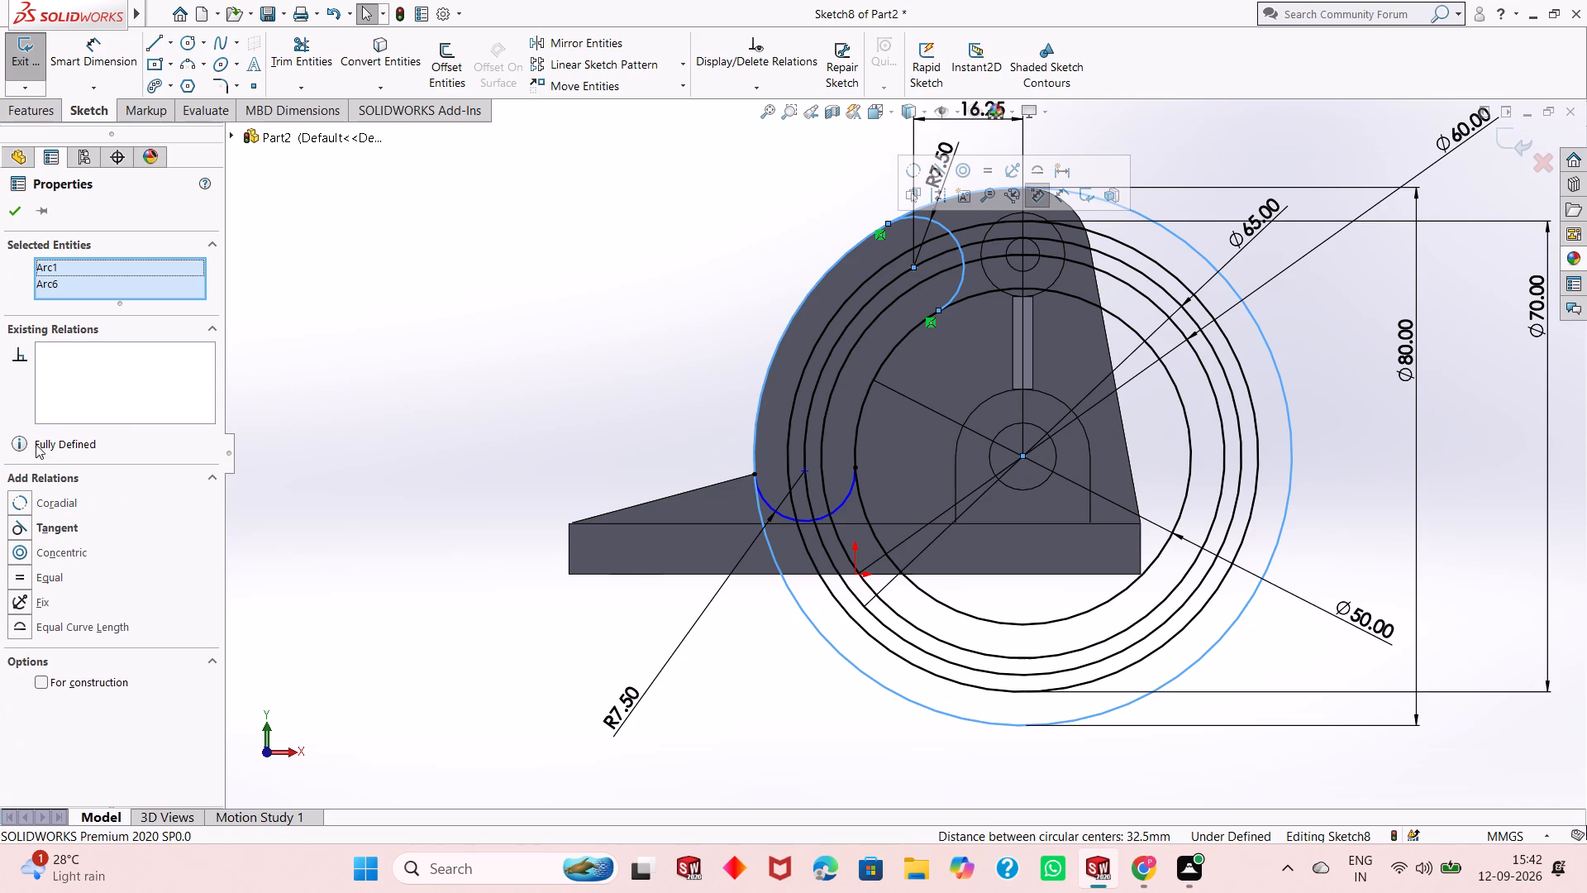
{"action": "left_click", "coordinate": [21, 527]}
{"action": "left_click", "coordinate": [18, 212]}
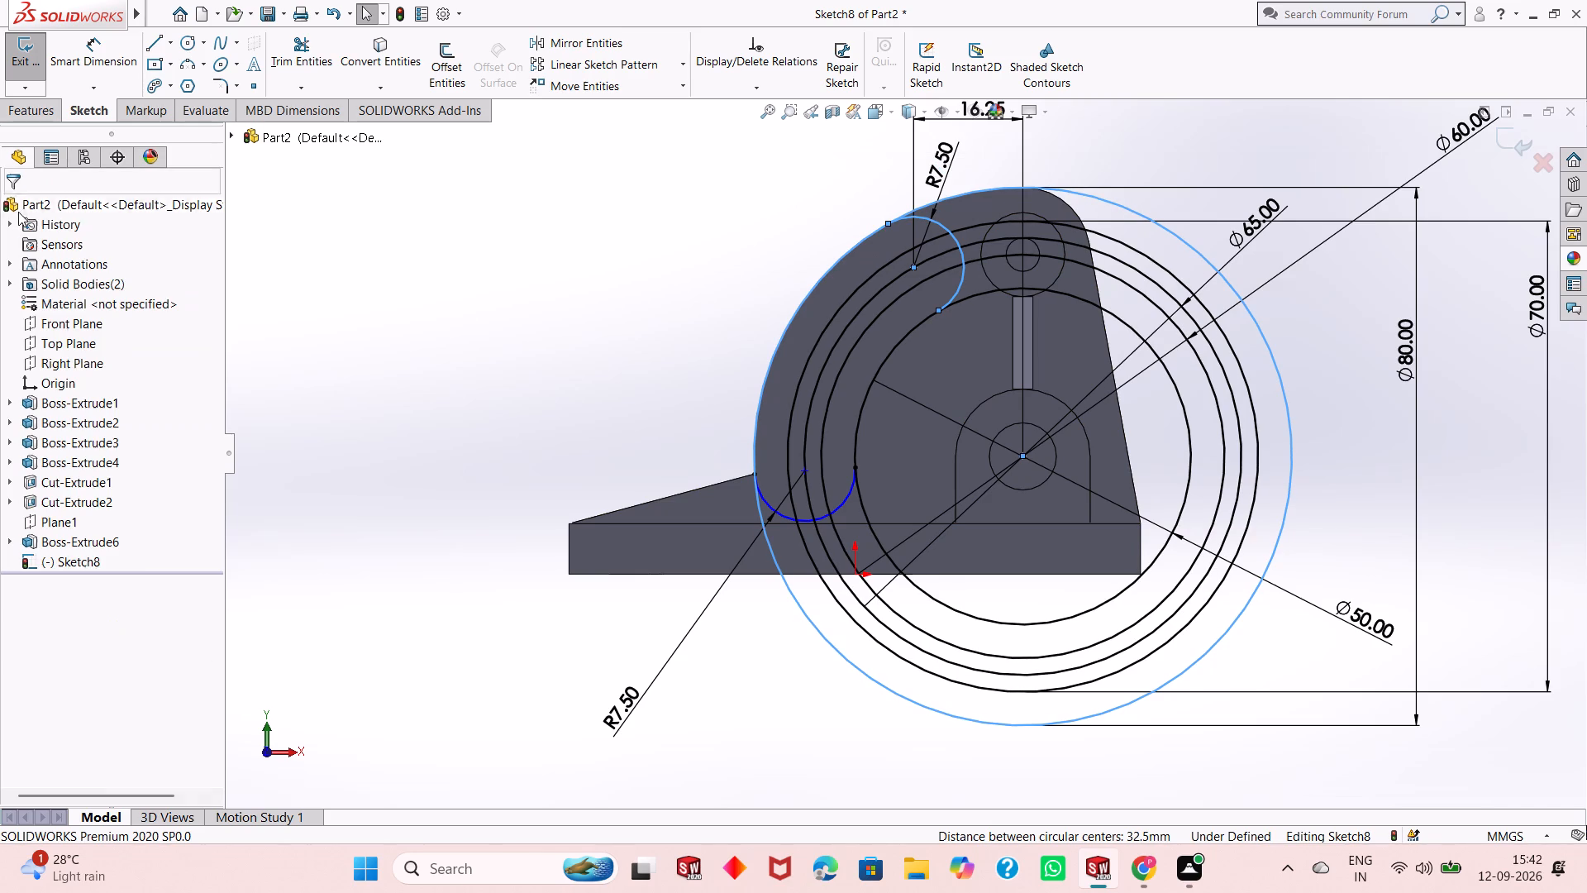
Add a tangent relation between the slot's lower end arc and the 50 mm circle.
{"action": "left_click", "coordinate": [839, 513]}
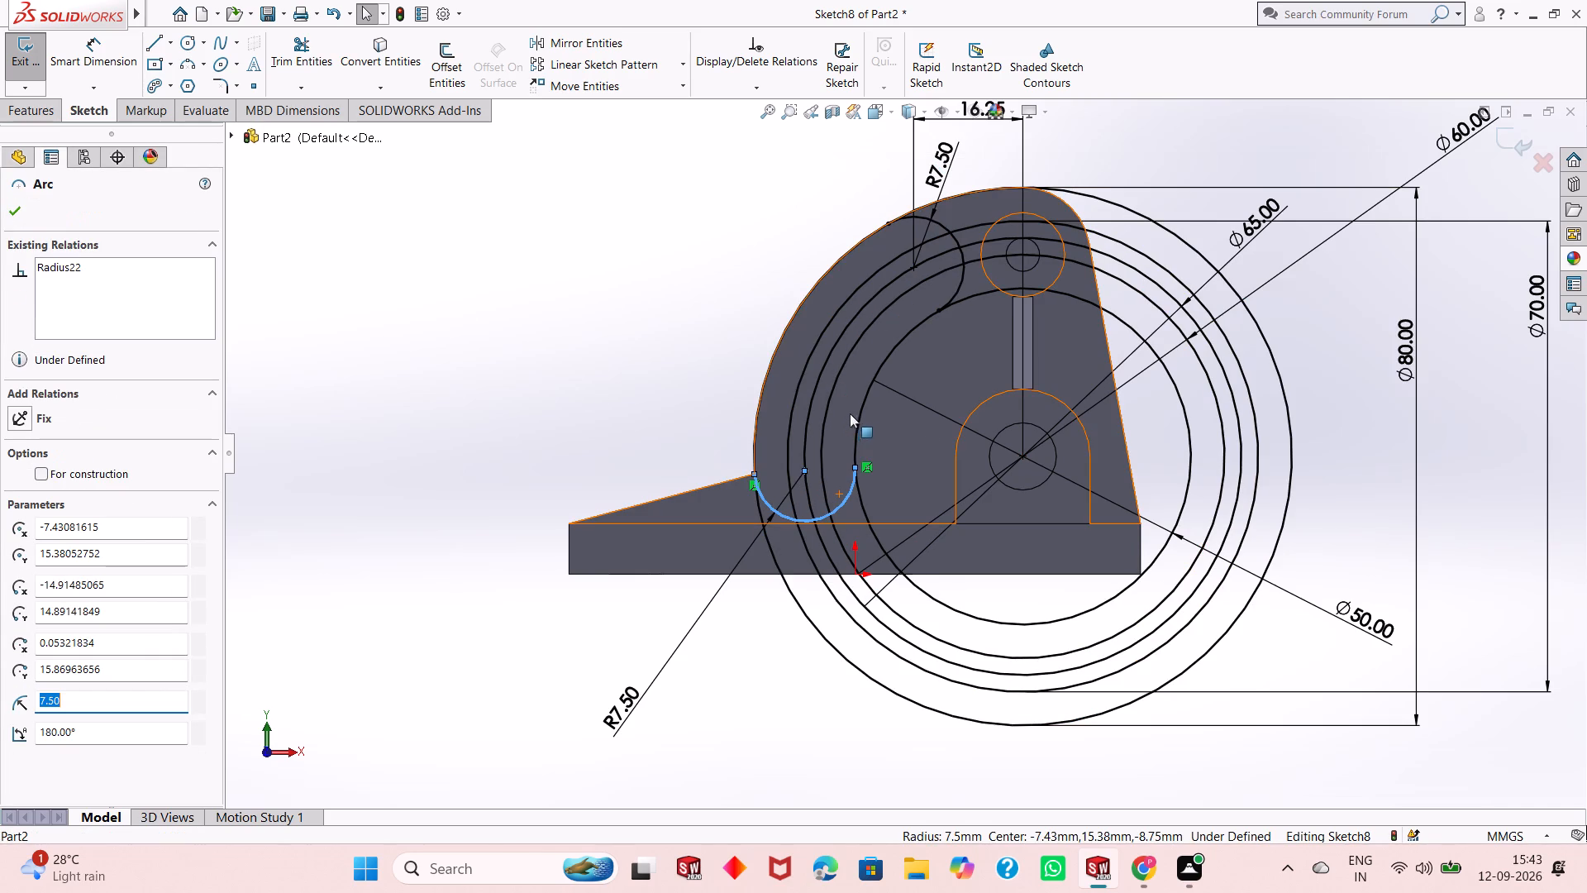
{"action": "left_click", "coordinate": [859, 429], "text": "ctrl"}
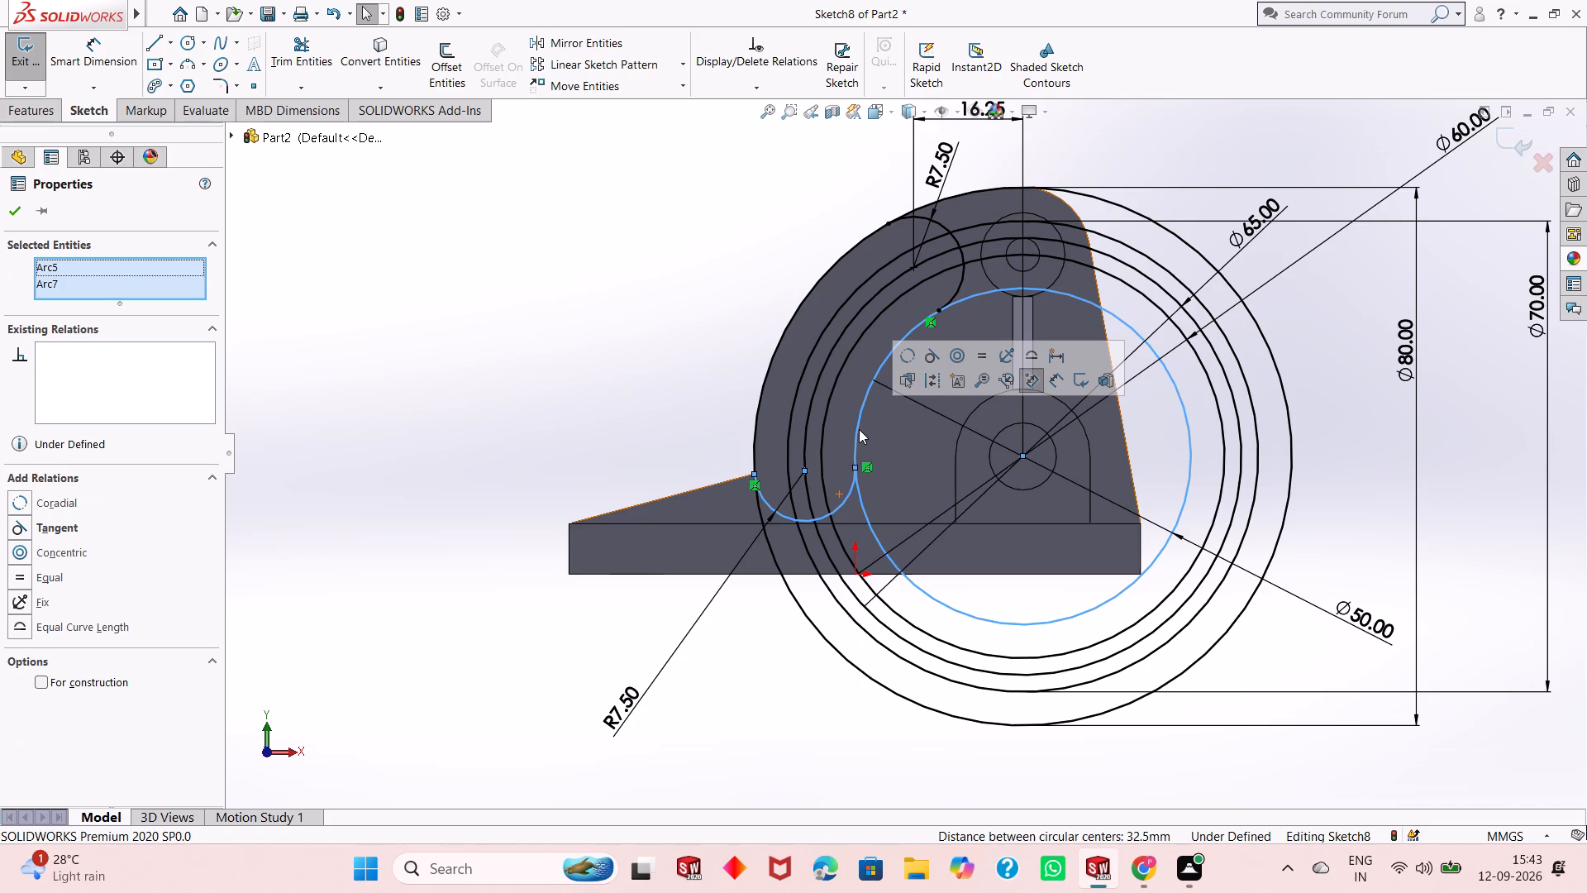
{"action": "left_click", "coordinate": [21, 535]}
{"action": "left_click", "coordinate": [16, 222]}
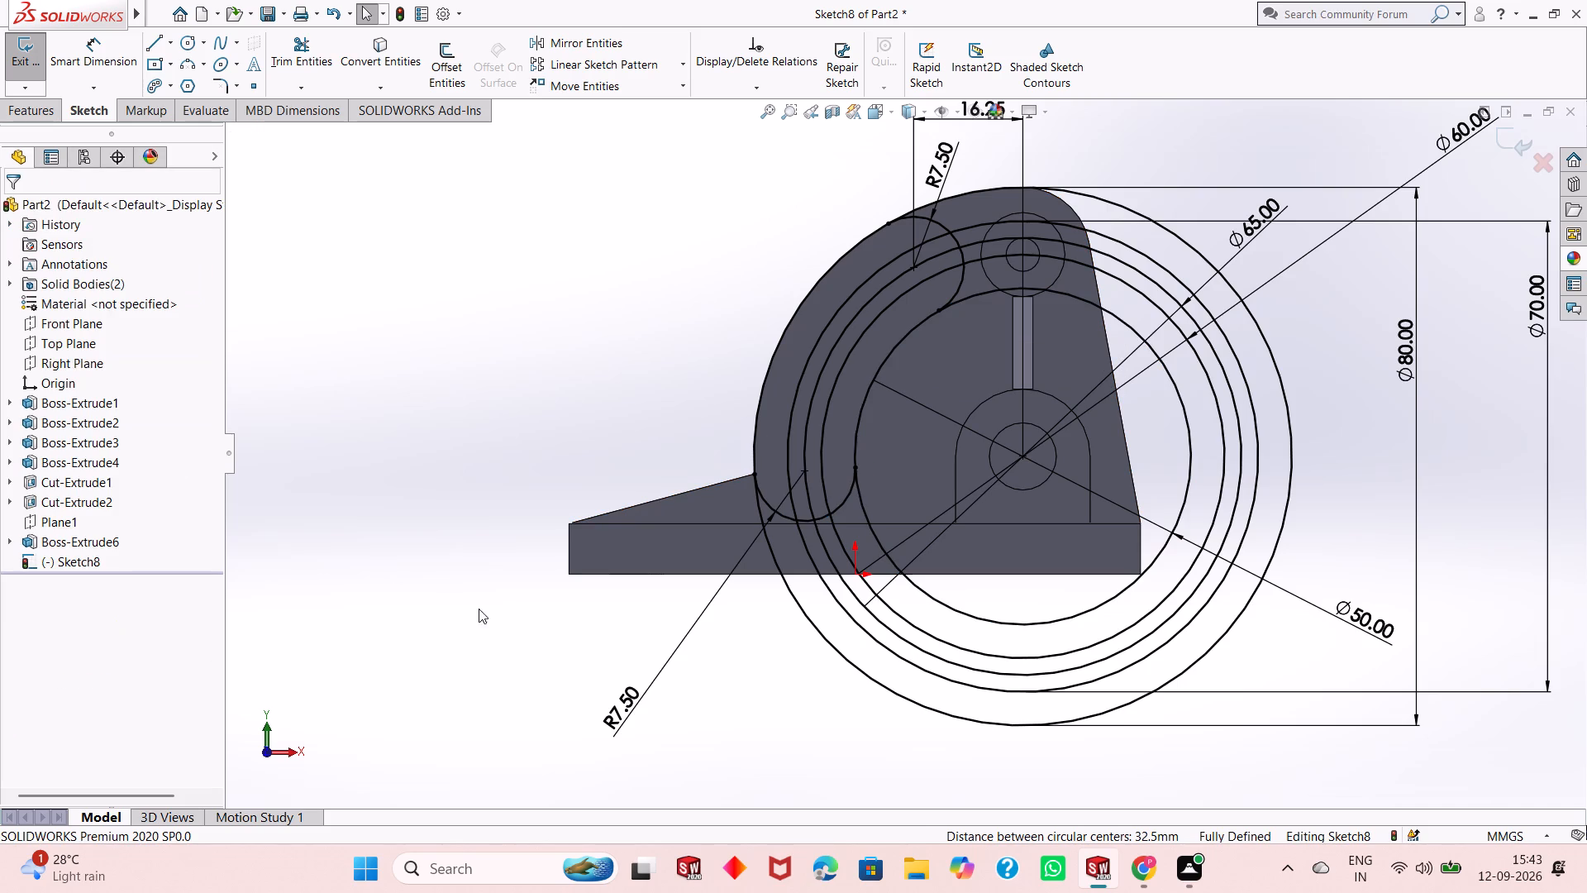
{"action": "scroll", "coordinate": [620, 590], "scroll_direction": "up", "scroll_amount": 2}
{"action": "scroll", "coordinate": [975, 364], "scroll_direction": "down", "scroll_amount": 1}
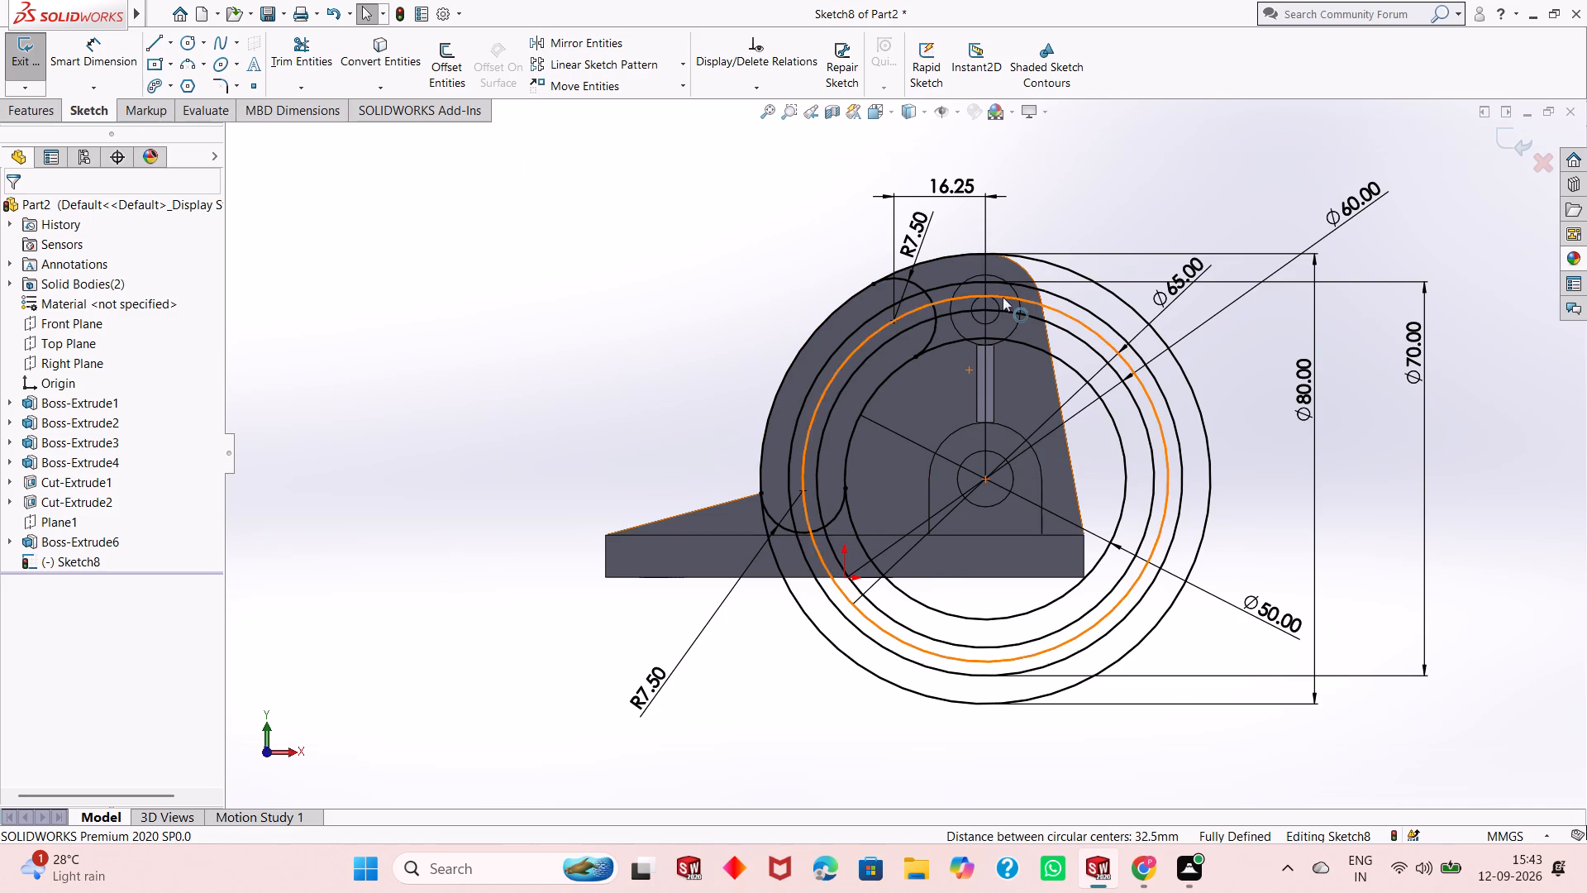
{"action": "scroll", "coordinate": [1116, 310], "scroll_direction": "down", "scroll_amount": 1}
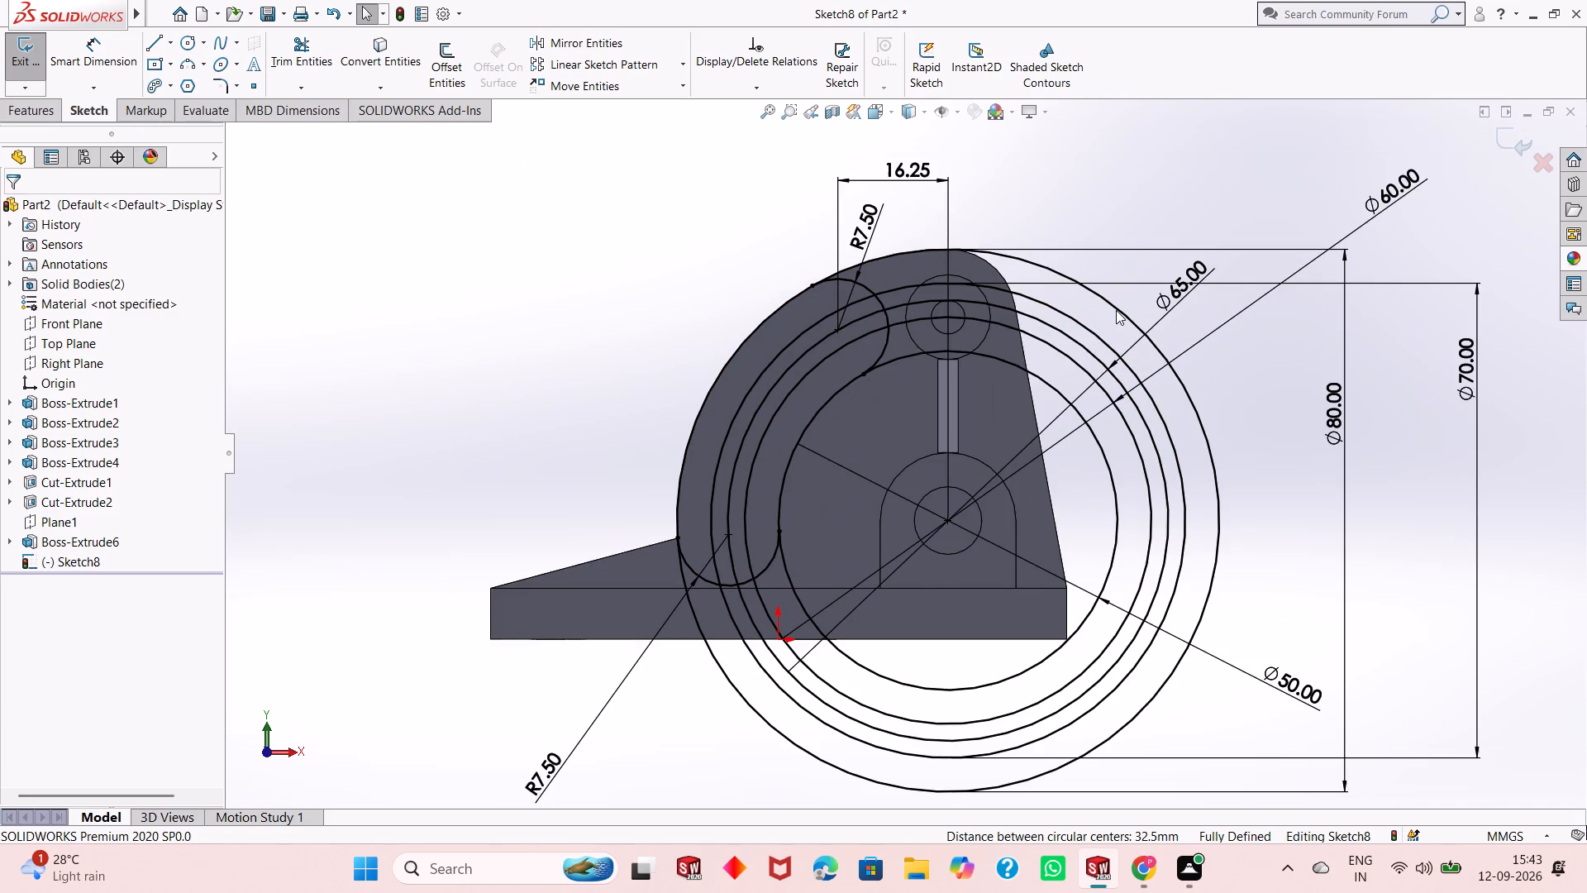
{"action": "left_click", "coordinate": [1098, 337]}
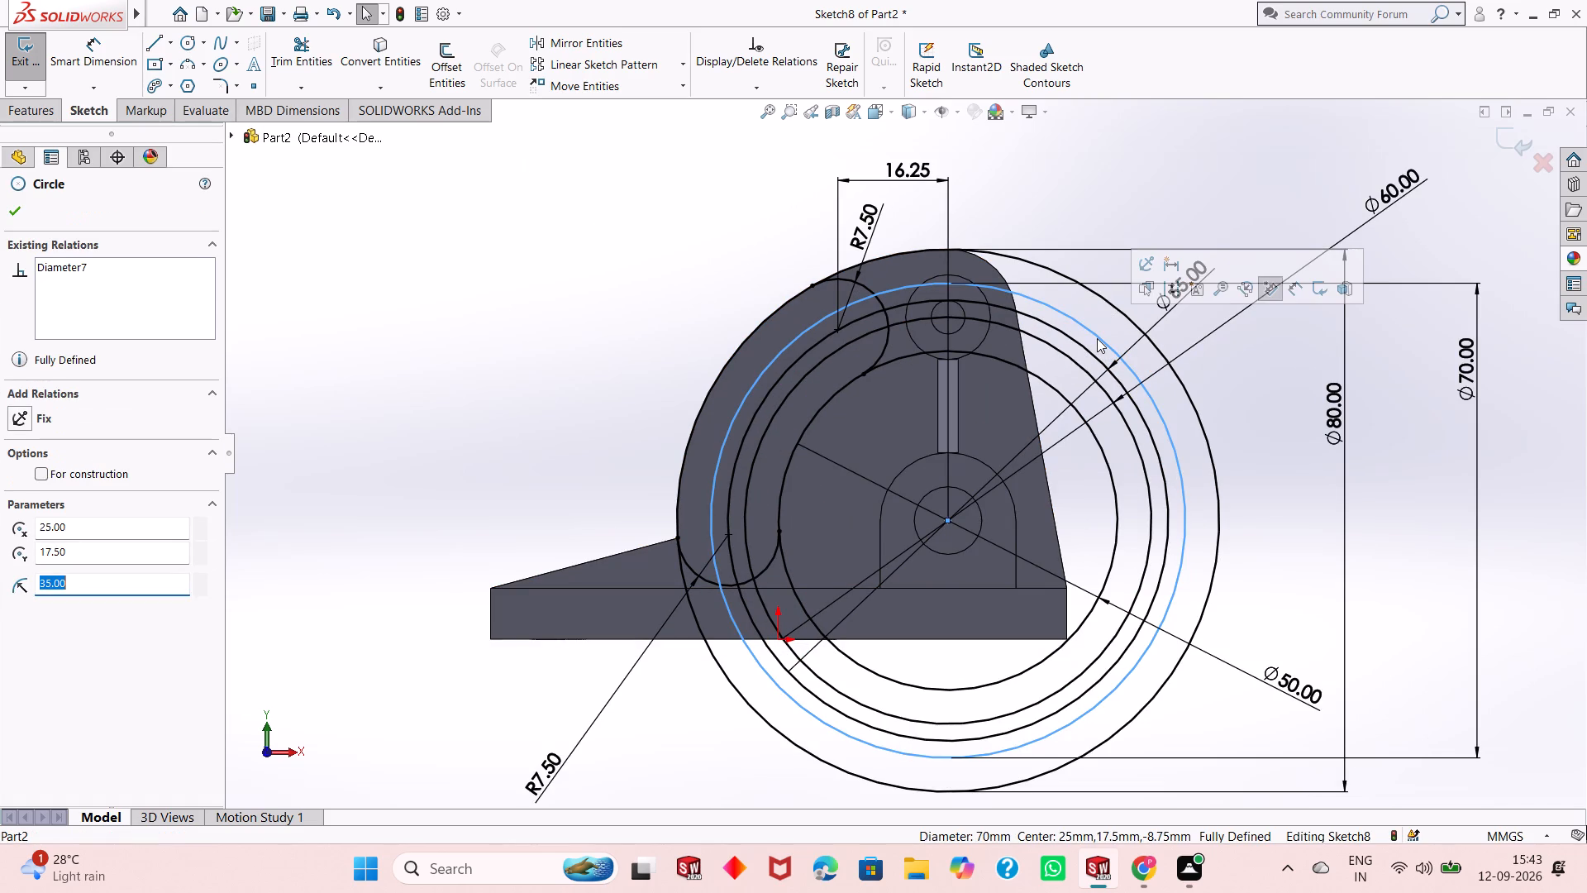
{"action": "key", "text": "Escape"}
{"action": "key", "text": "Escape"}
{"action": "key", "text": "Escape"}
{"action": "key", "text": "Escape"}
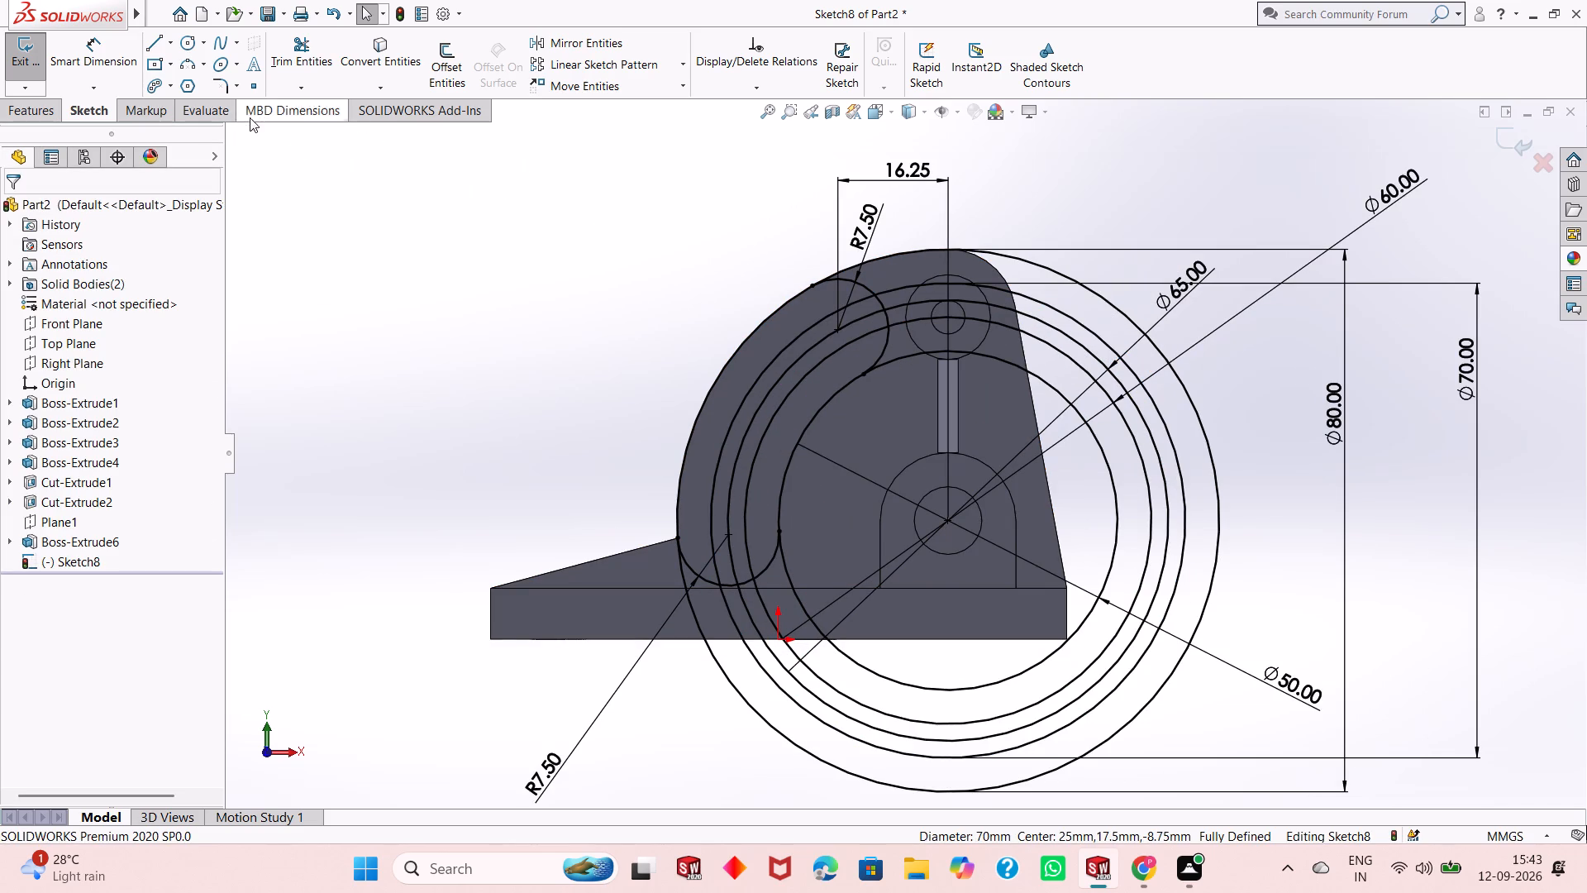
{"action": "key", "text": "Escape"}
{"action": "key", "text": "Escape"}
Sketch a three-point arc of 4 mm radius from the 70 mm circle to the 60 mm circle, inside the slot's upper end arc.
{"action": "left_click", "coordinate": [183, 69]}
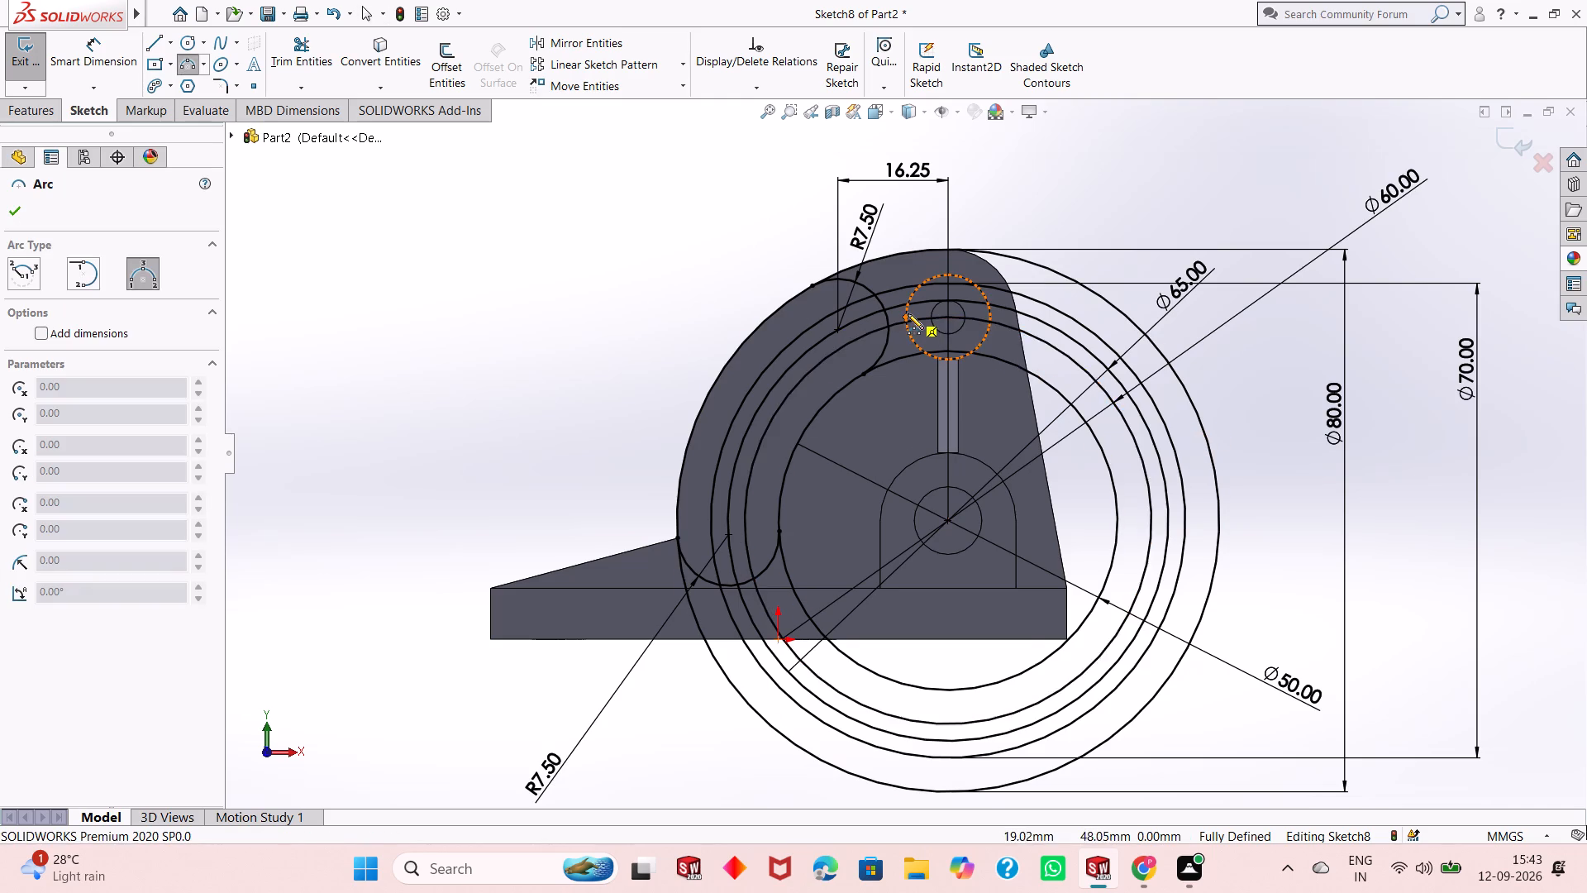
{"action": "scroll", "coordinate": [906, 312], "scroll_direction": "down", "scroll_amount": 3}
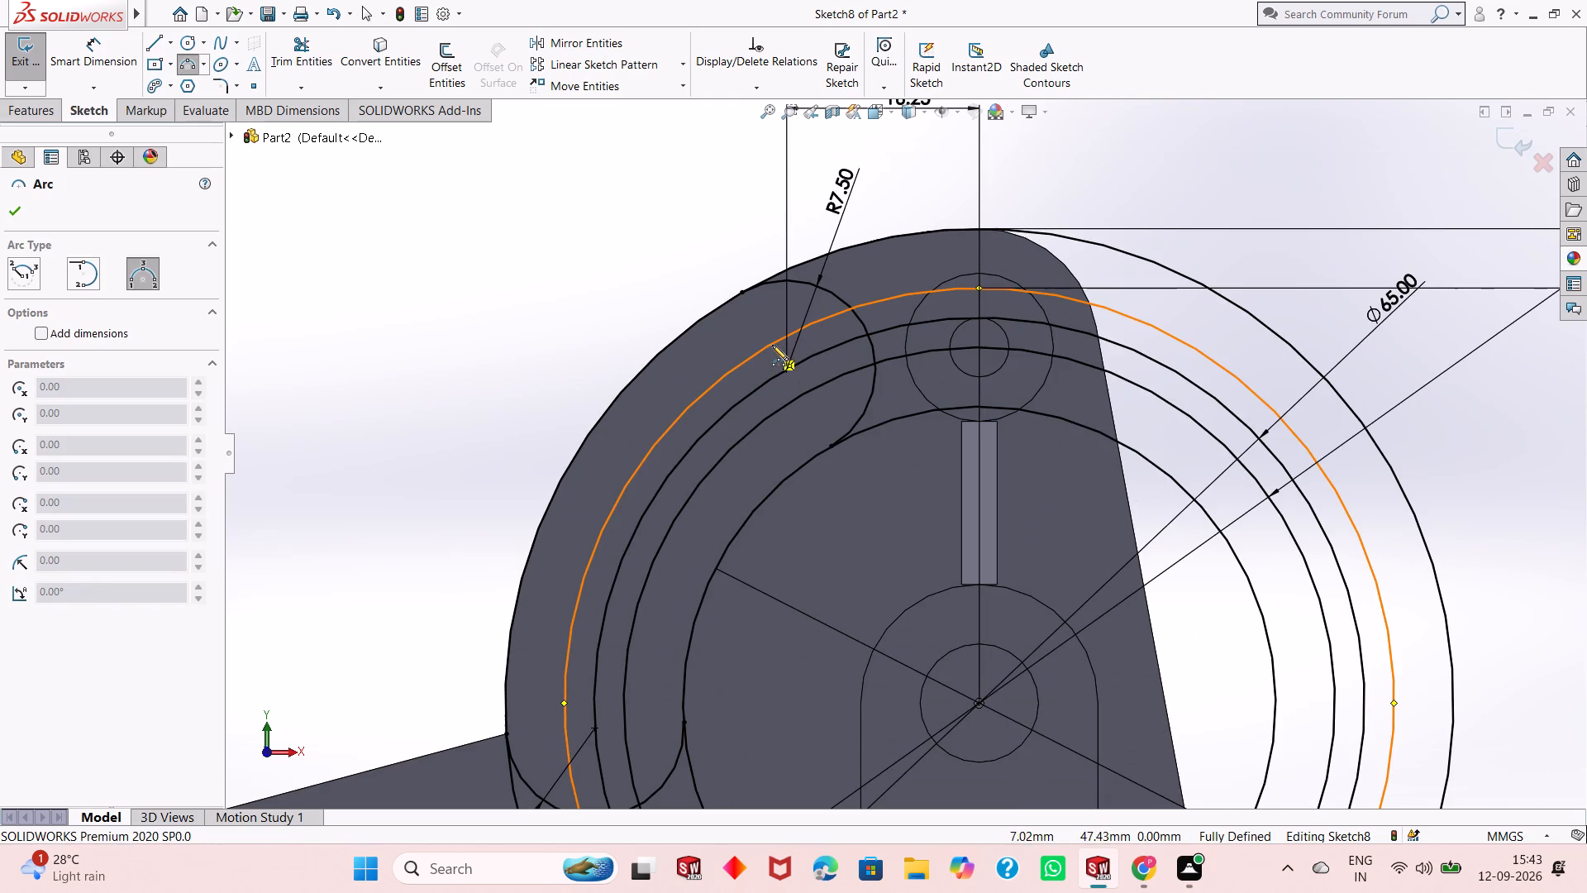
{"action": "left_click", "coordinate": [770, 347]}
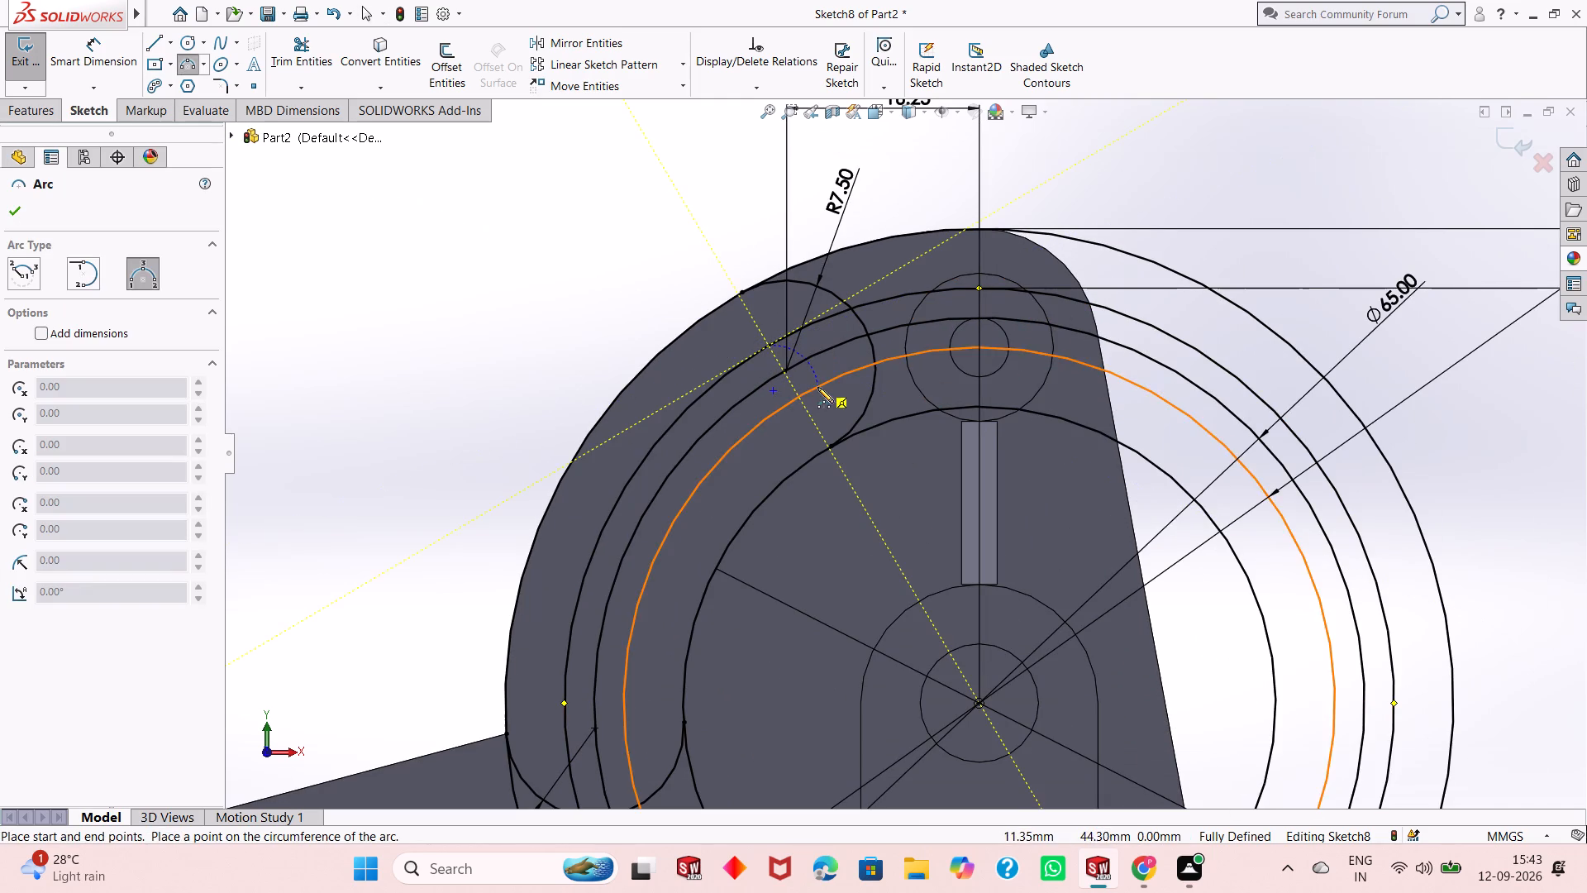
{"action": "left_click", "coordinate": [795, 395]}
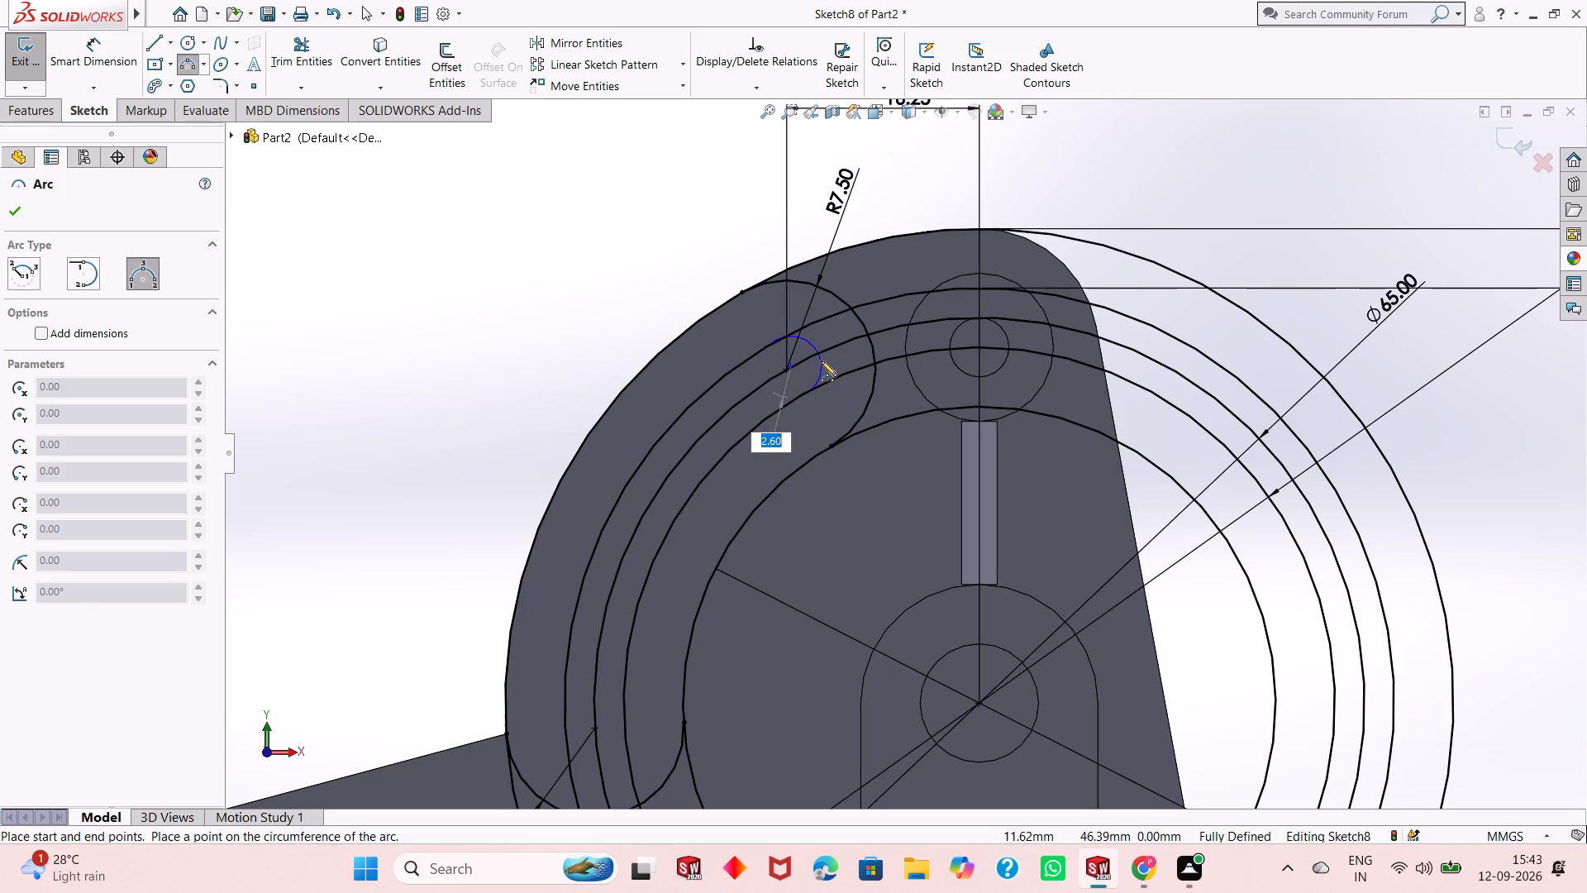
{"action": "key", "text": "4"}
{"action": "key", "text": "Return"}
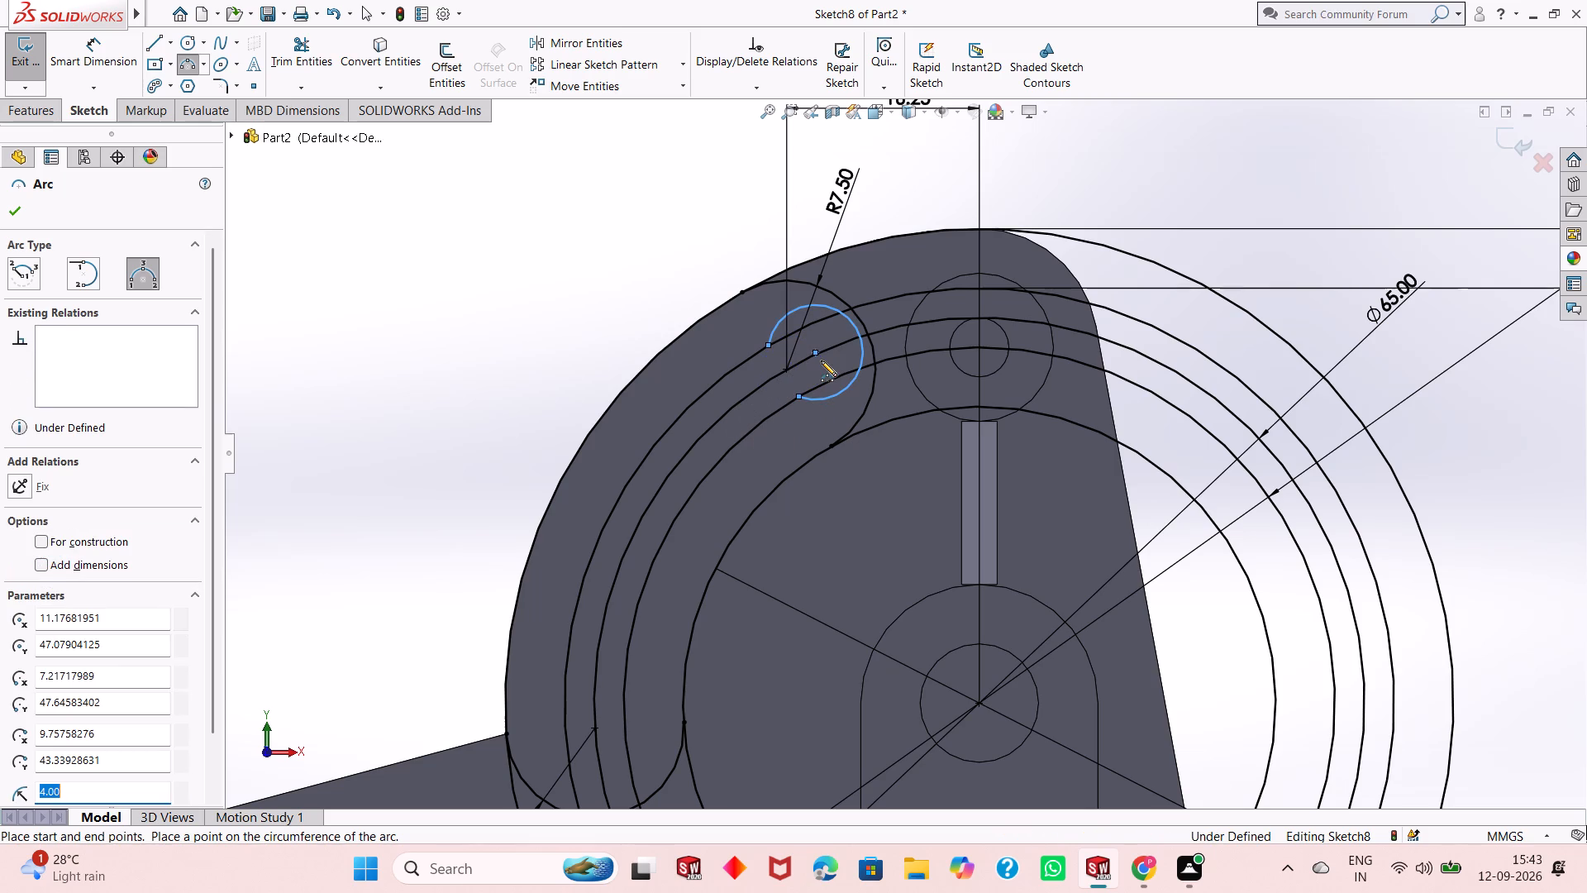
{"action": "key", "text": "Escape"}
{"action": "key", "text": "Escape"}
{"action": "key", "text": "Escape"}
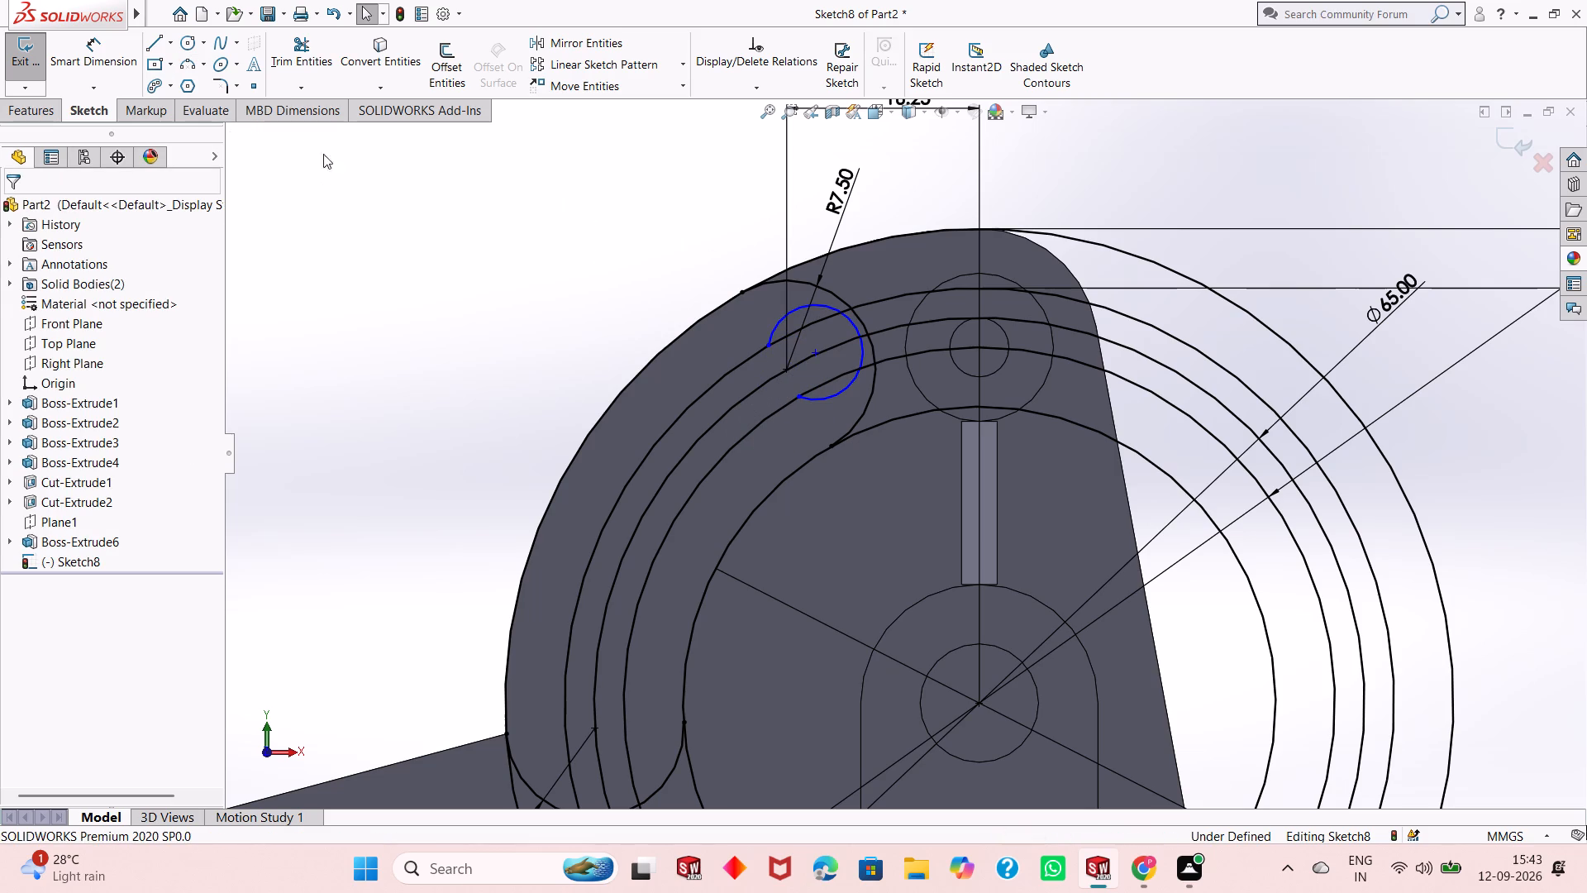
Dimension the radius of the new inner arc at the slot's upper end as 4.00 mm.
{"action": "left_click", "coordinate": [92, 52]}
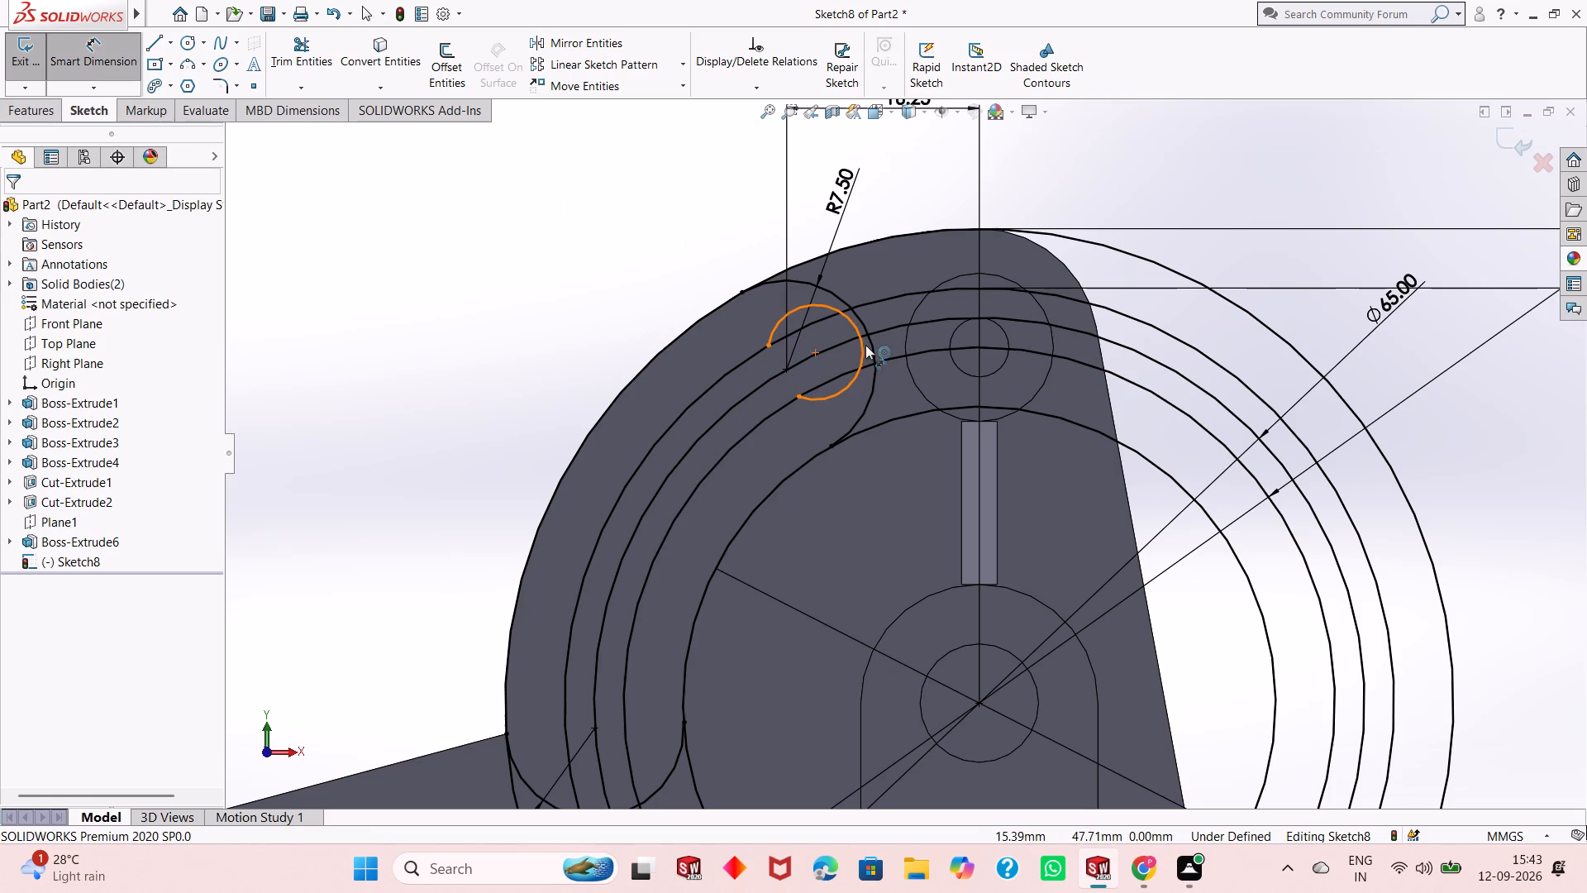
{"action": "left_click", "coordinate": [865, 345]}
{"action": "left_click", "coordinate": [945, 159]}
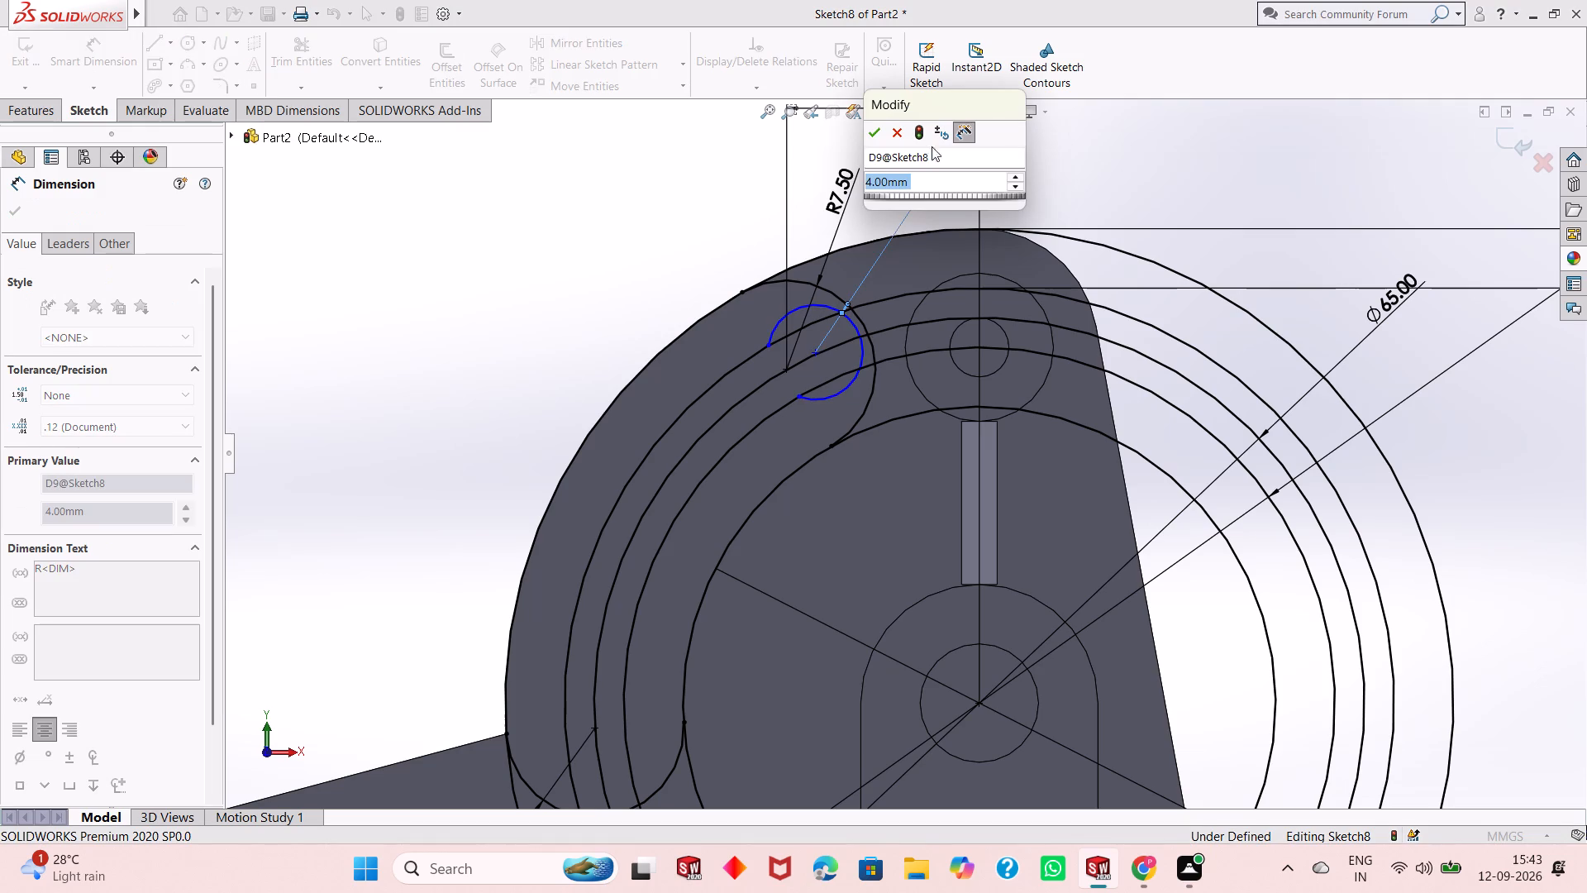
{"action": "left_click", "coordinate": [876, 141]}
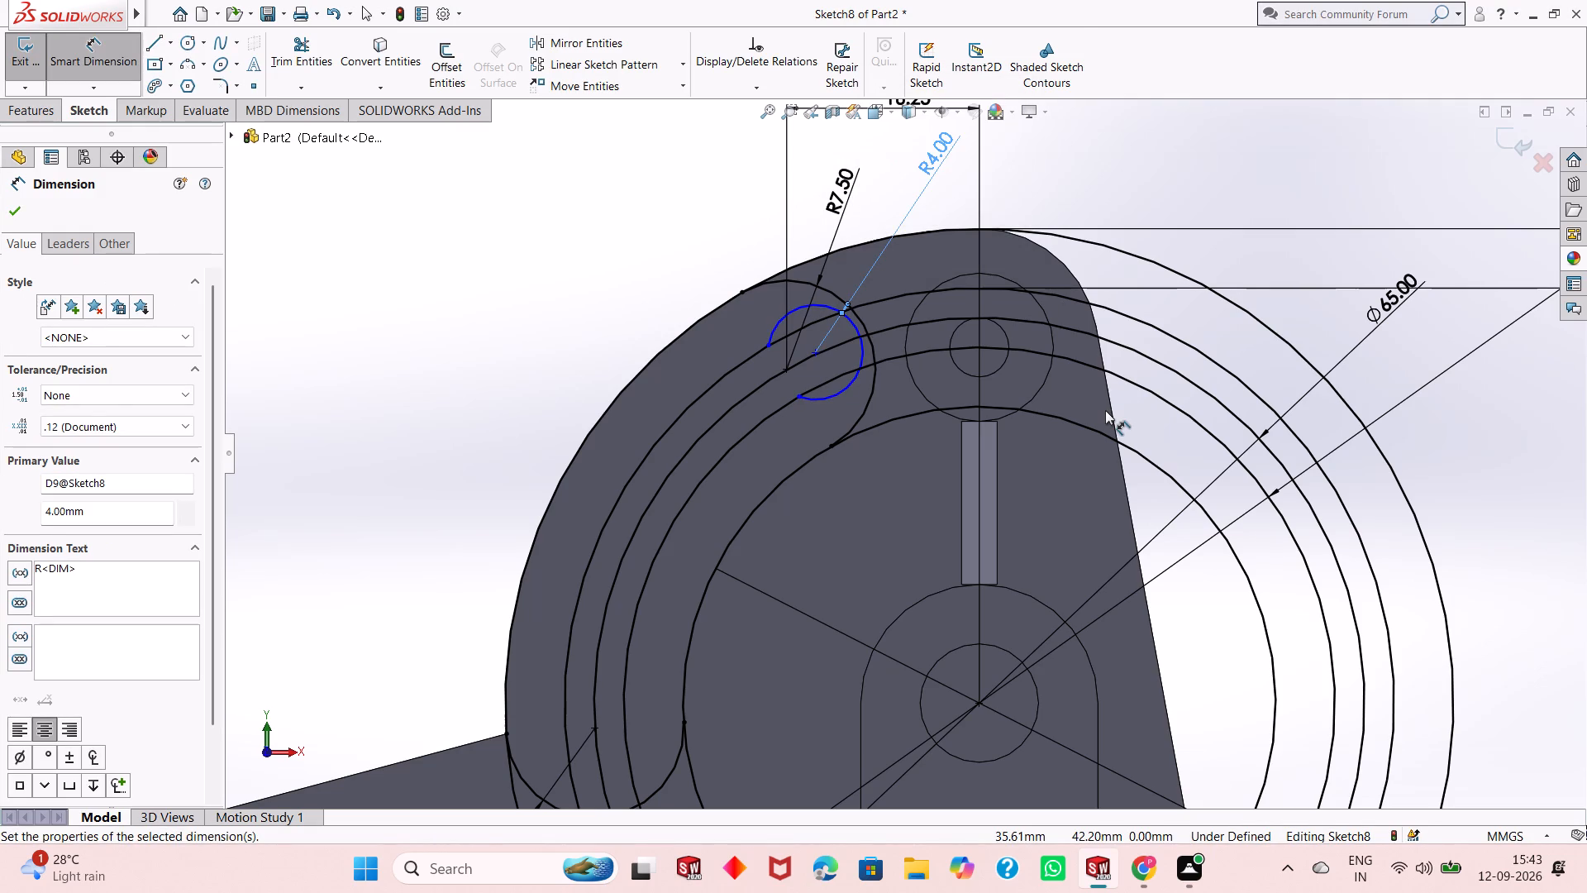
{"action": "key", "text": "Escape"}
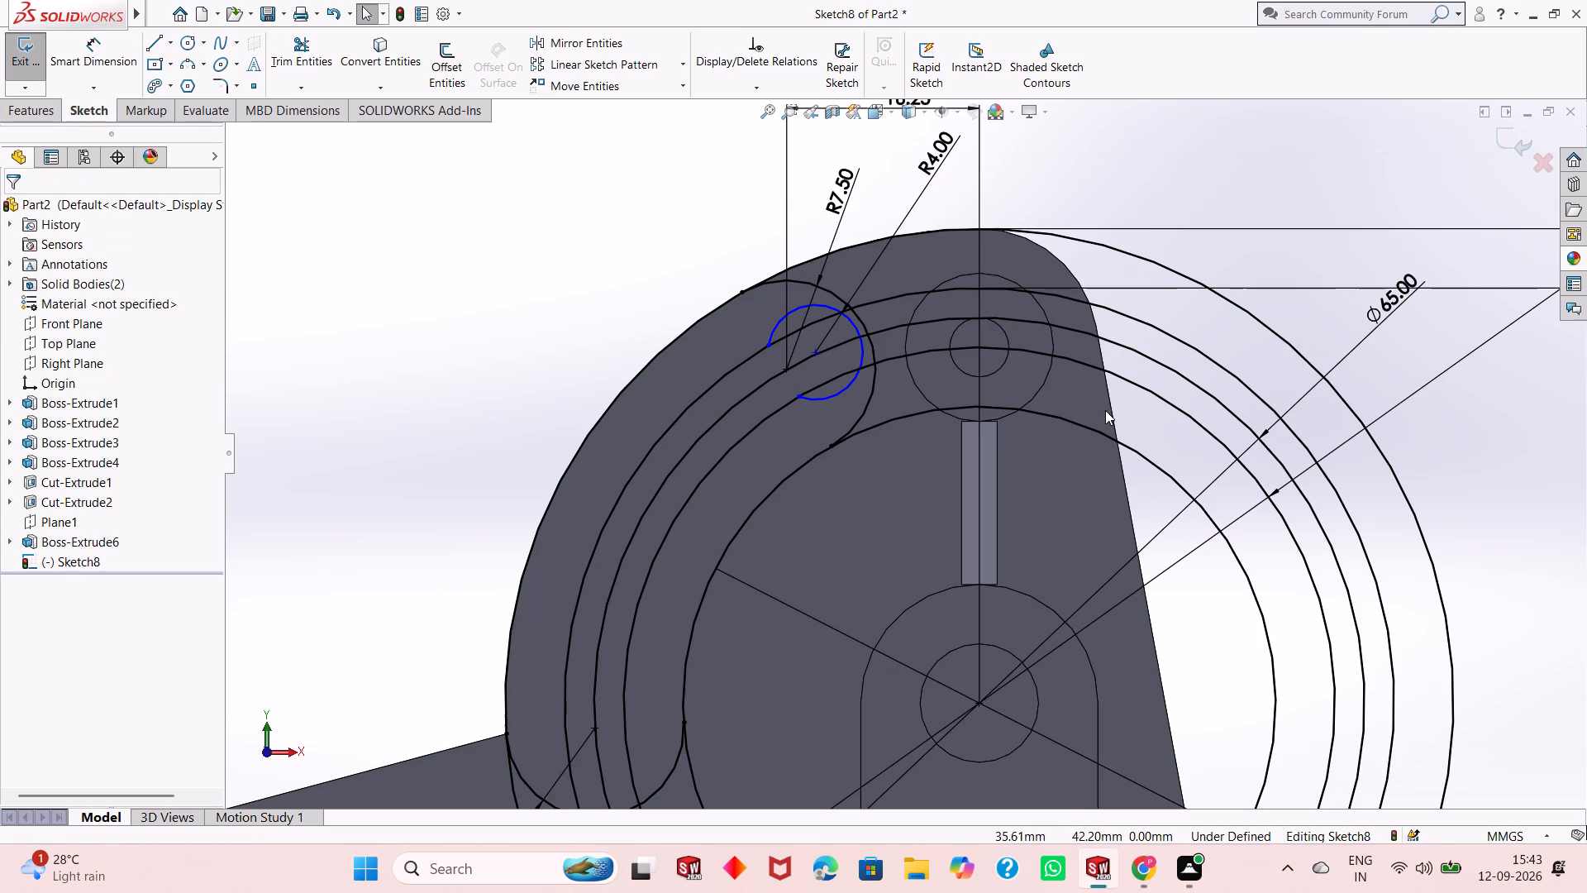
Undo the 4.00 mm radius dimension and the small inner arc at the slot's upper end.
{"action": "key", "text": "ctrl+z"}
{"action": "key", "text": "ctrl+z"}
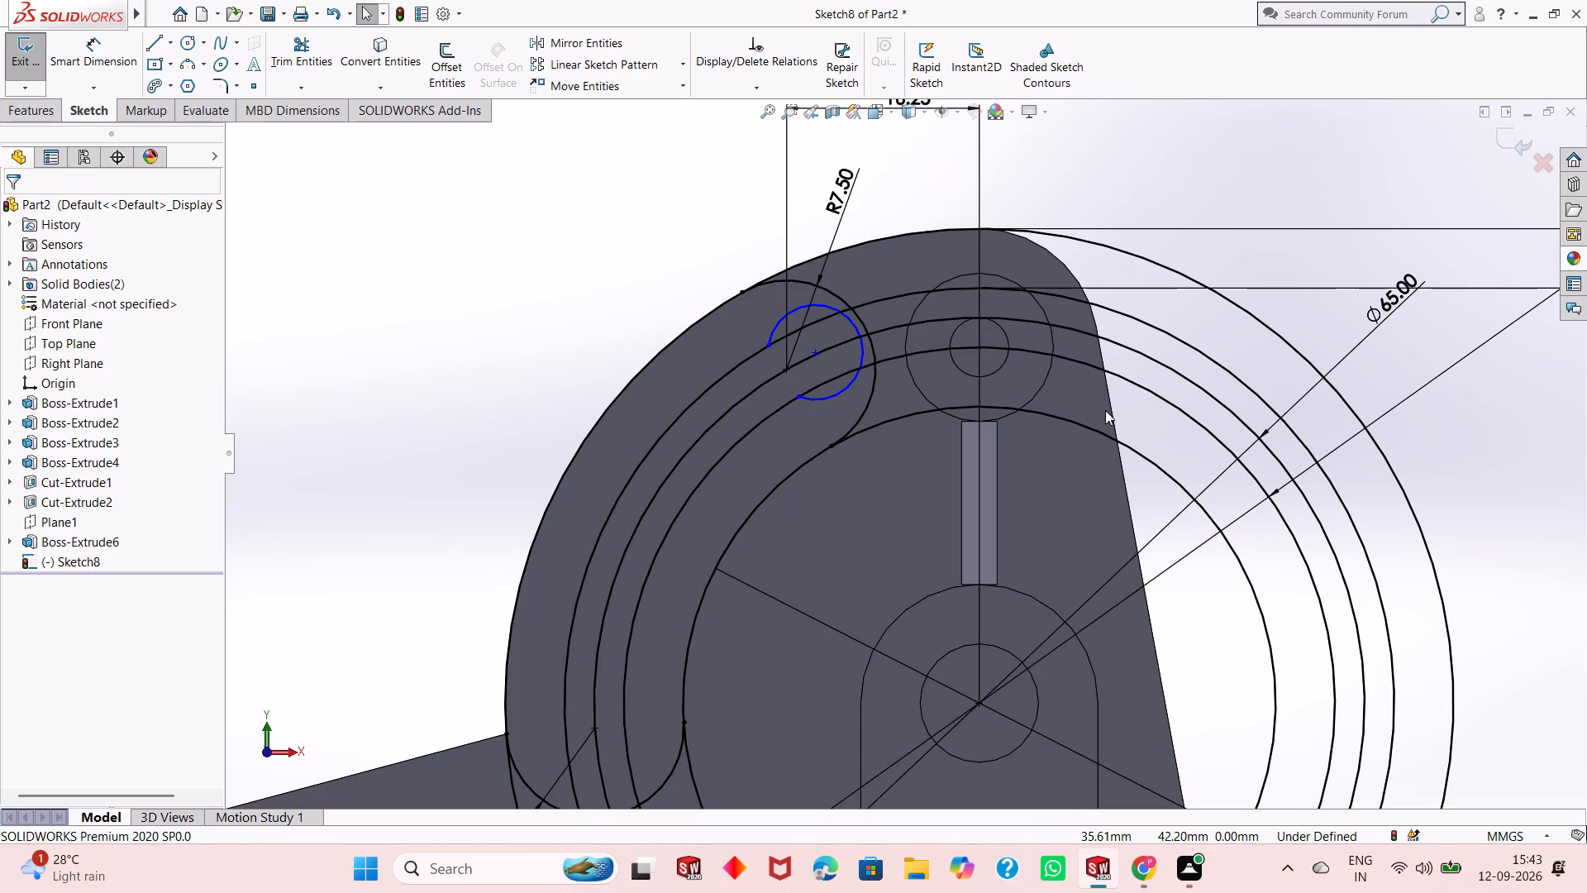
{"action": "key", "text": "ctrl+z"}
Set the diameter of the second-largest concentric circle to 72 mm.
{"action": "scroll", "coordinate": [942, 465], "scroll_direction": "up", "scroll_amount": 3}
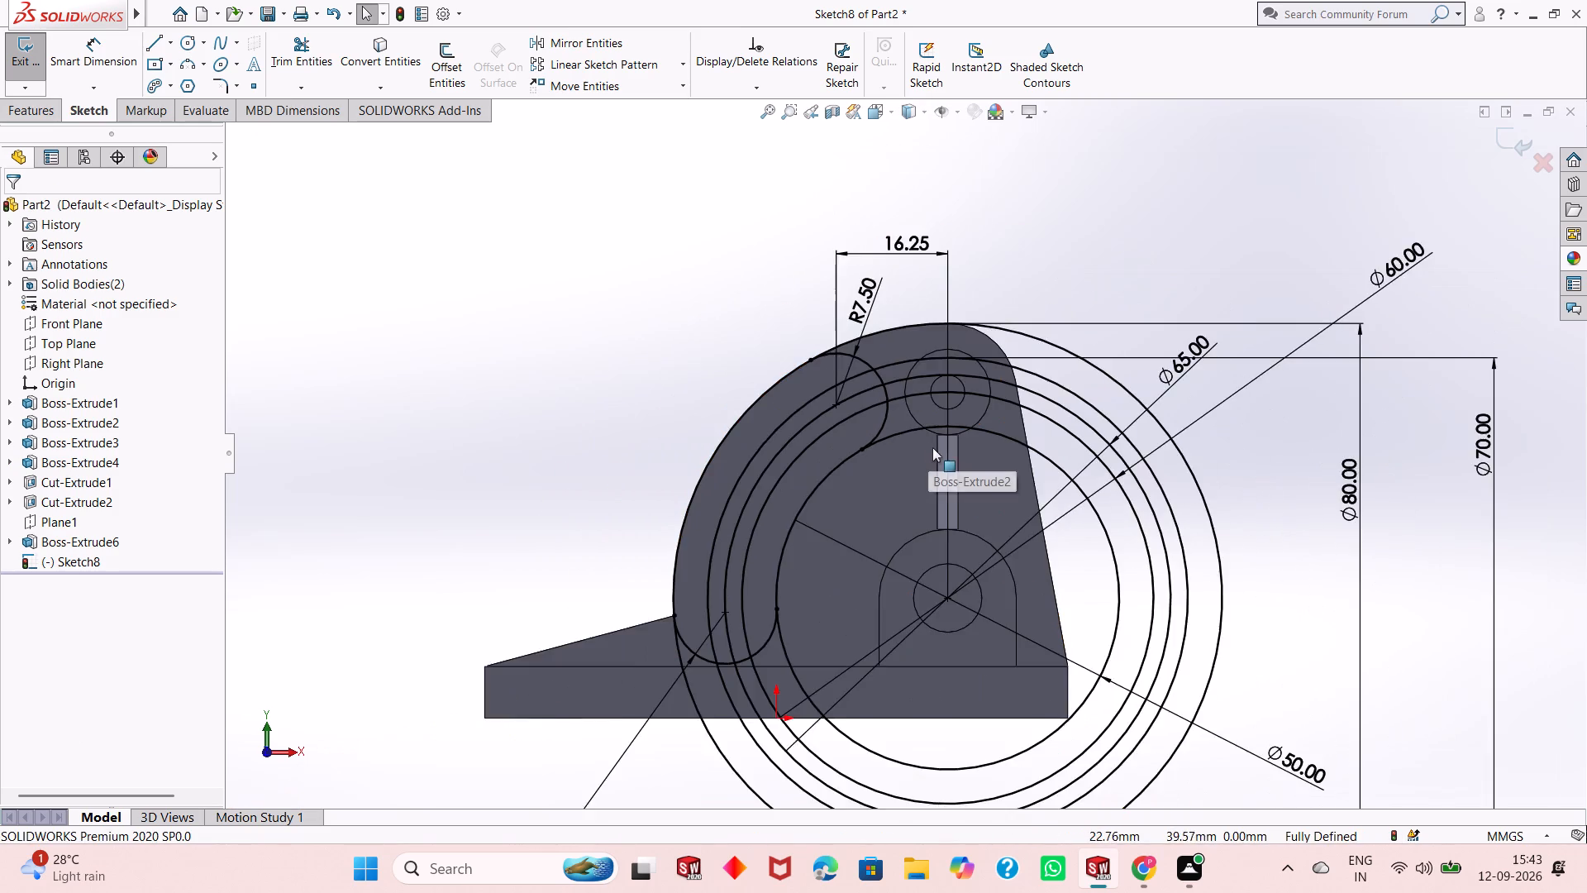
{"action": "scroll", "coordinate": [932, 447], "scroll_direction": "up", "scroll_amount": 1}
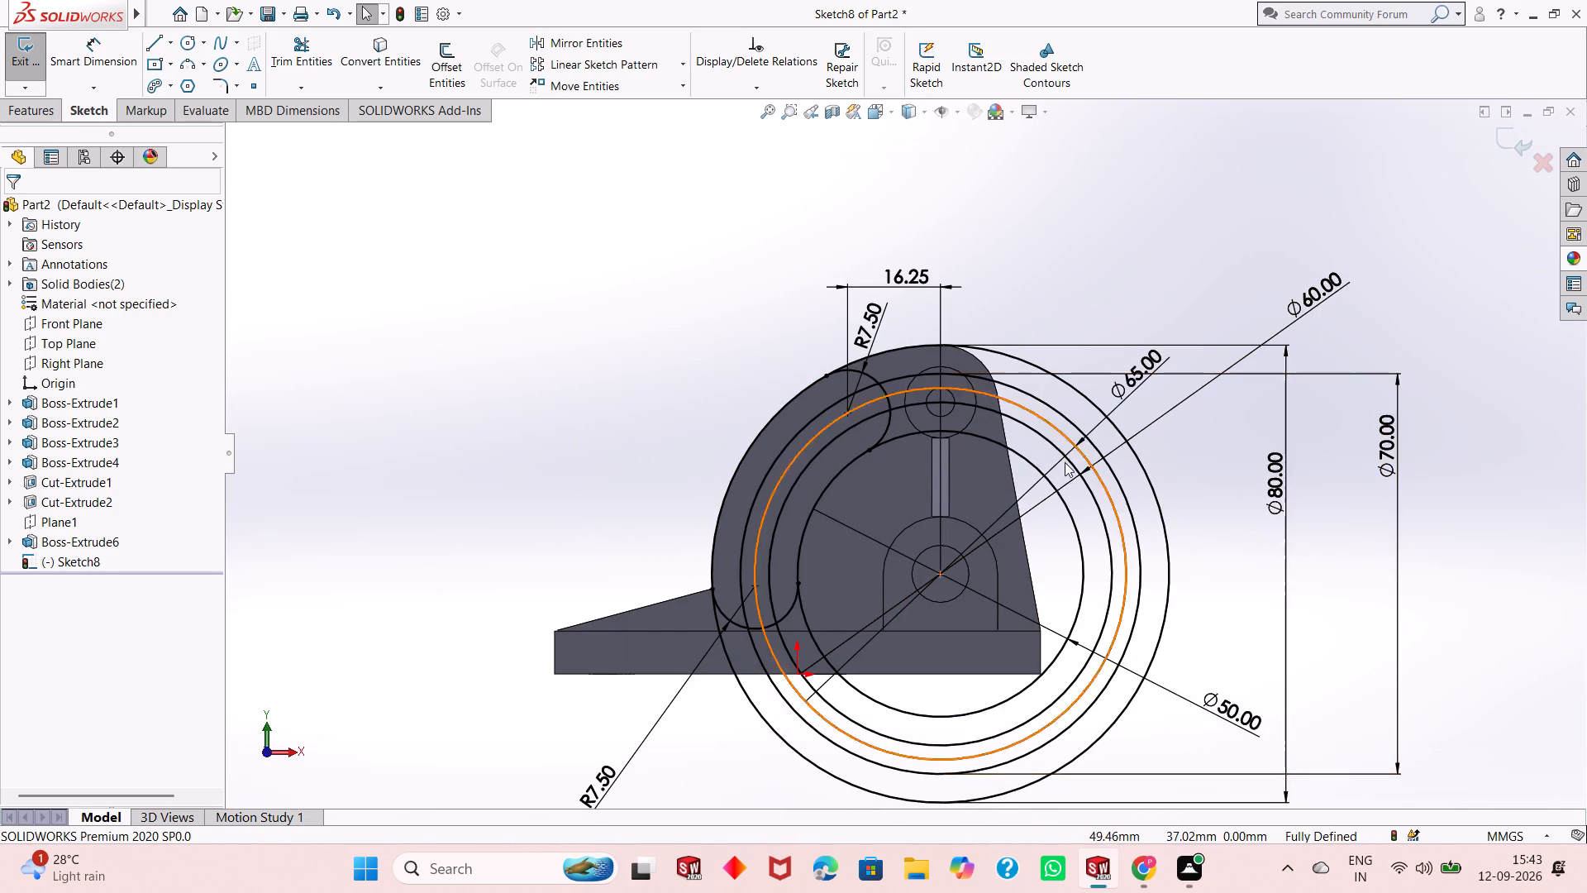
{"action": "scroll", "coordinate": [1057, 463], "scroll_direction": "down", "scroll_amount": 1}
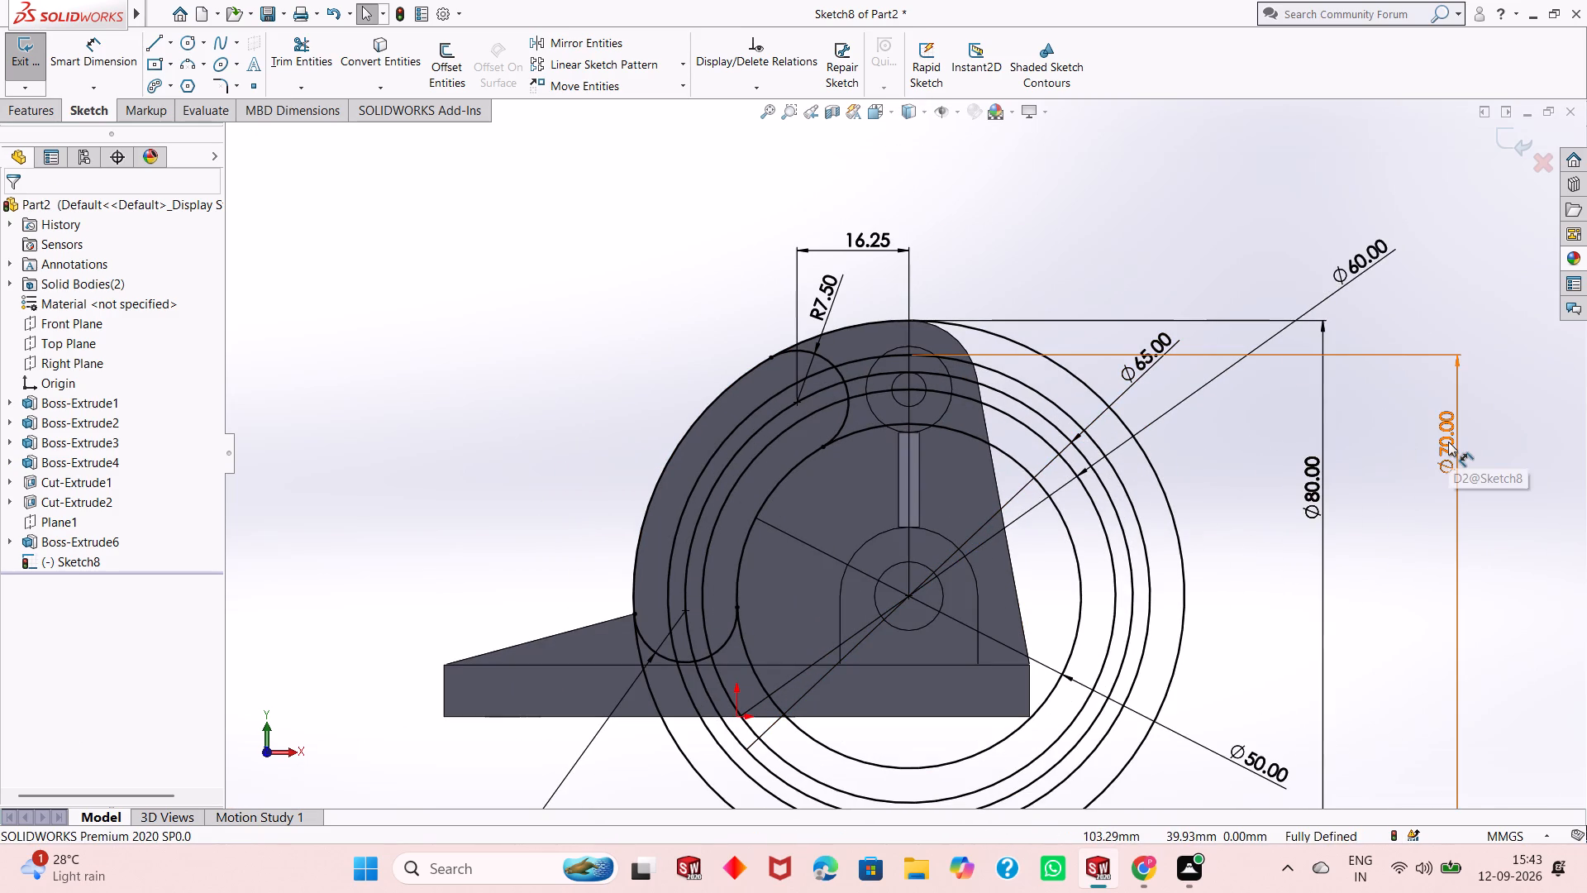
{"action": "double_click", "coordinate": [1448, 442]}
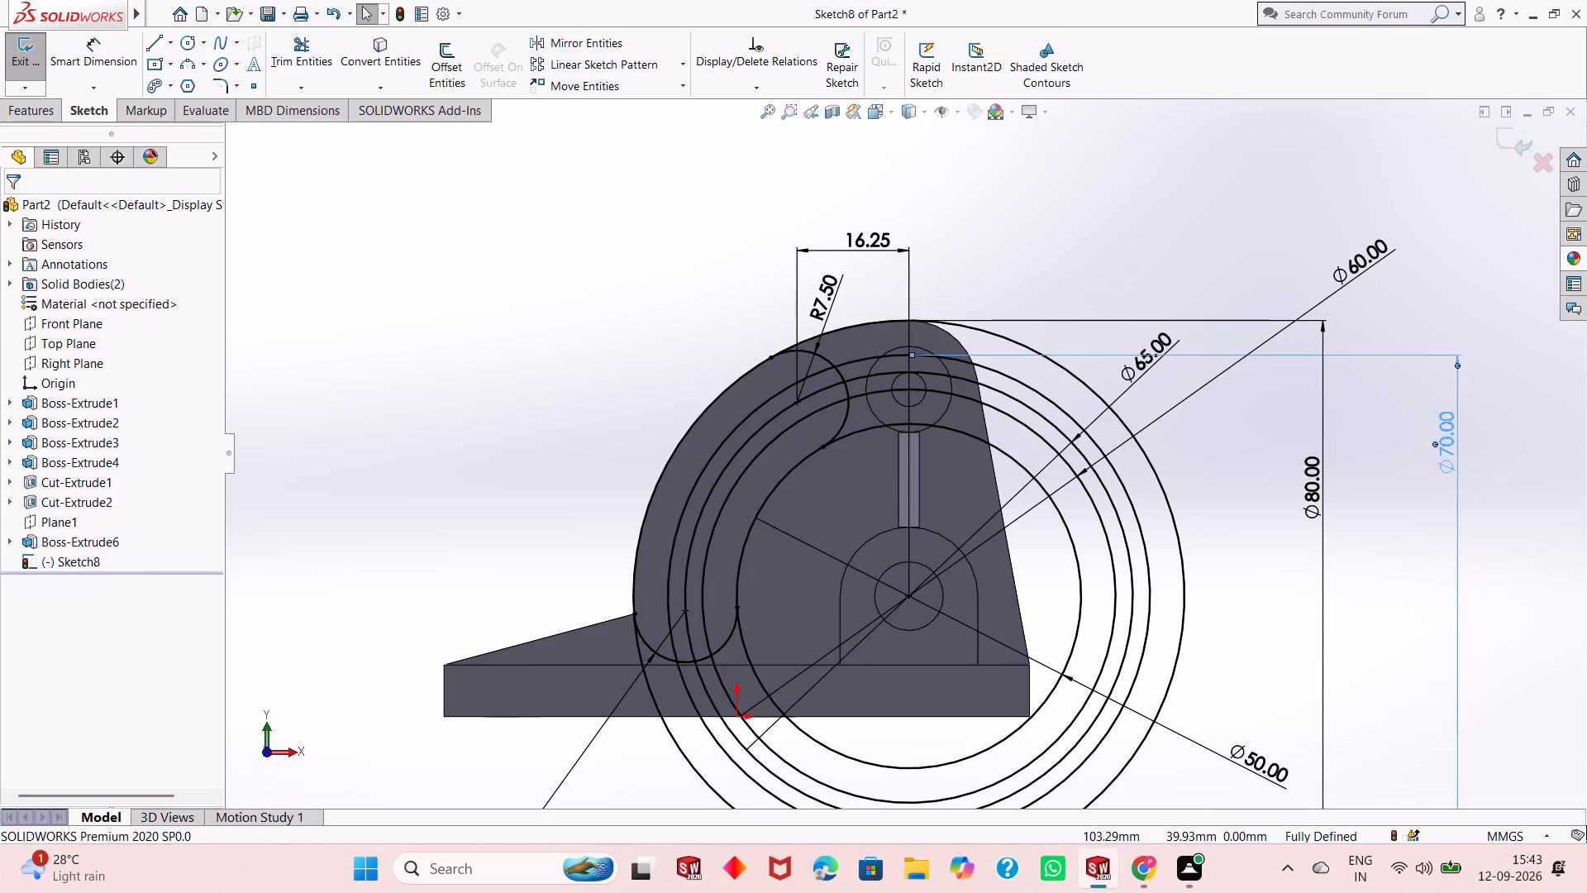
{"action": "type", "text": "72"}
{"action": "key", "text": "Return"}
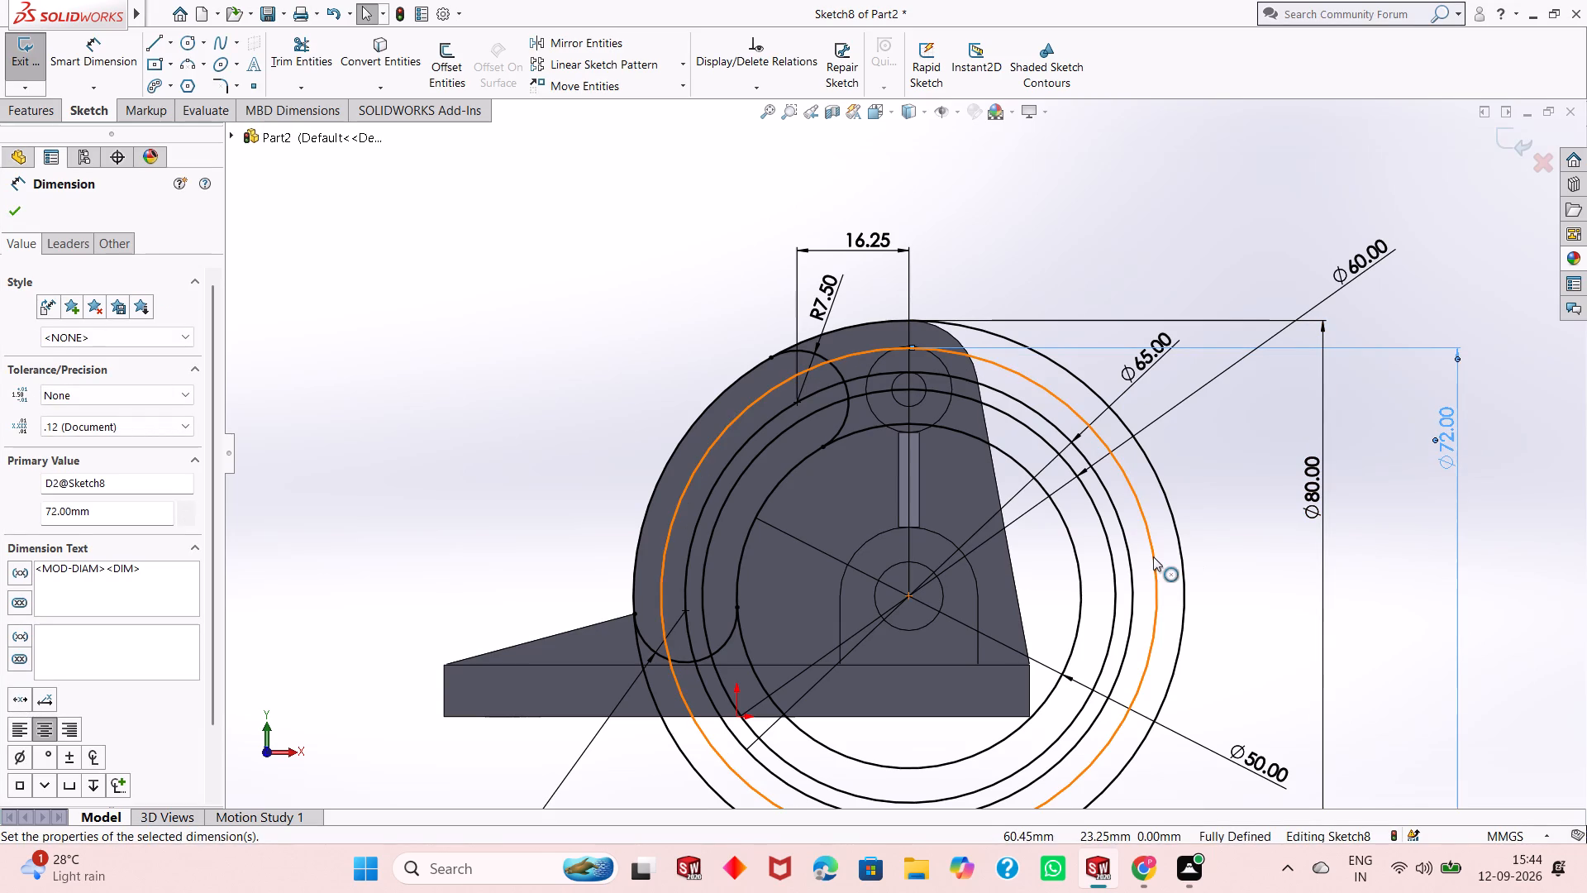
Set the diameter of the second-largest concentric circle to 71 mm.
{"action": "double_click", "coordinate": [1442, 450]}
{"action": "type", "text": "71"}
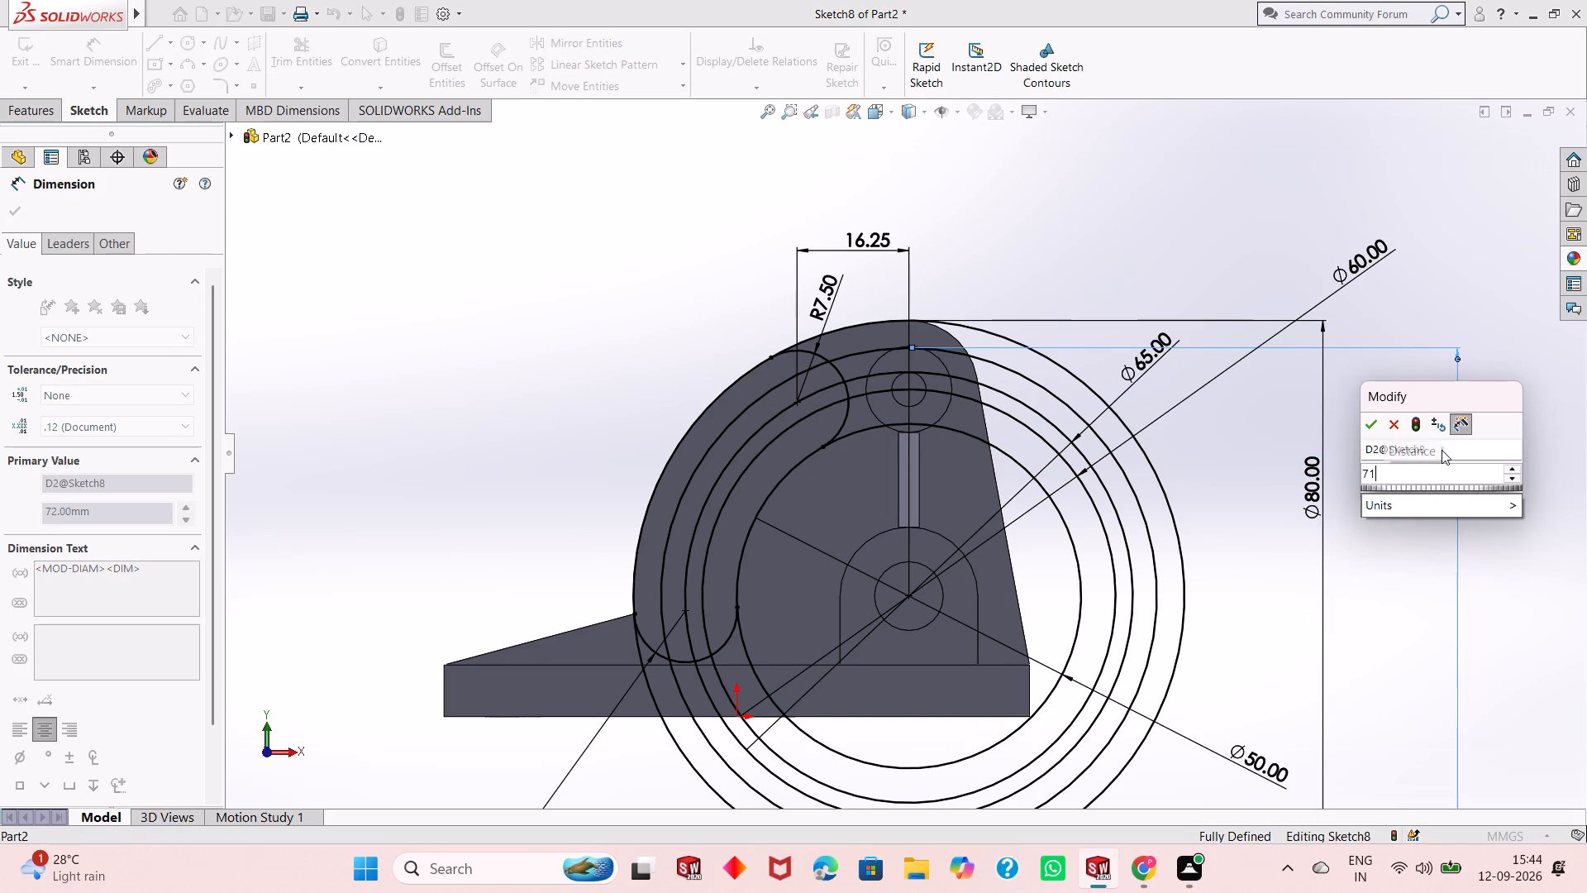
{"action": "key", "text": "Return"}
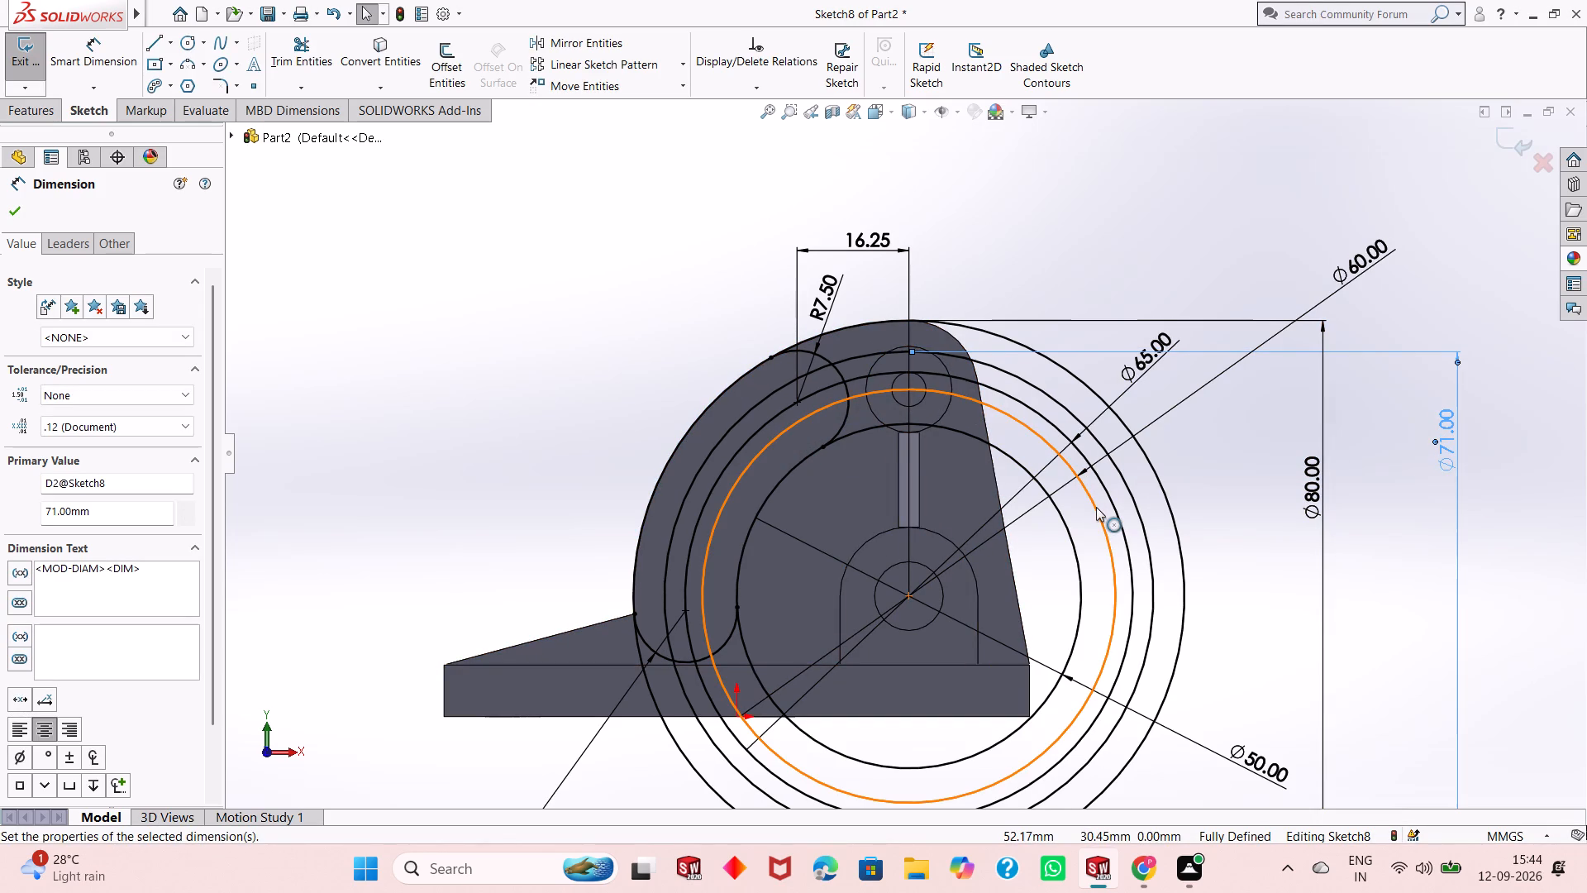
Set the diameter of the second-smallest sketched concentric circle, just outside the 50 mm one, to 59 mm.
{"action": "double_click", "coordinate": [1361, 262]}
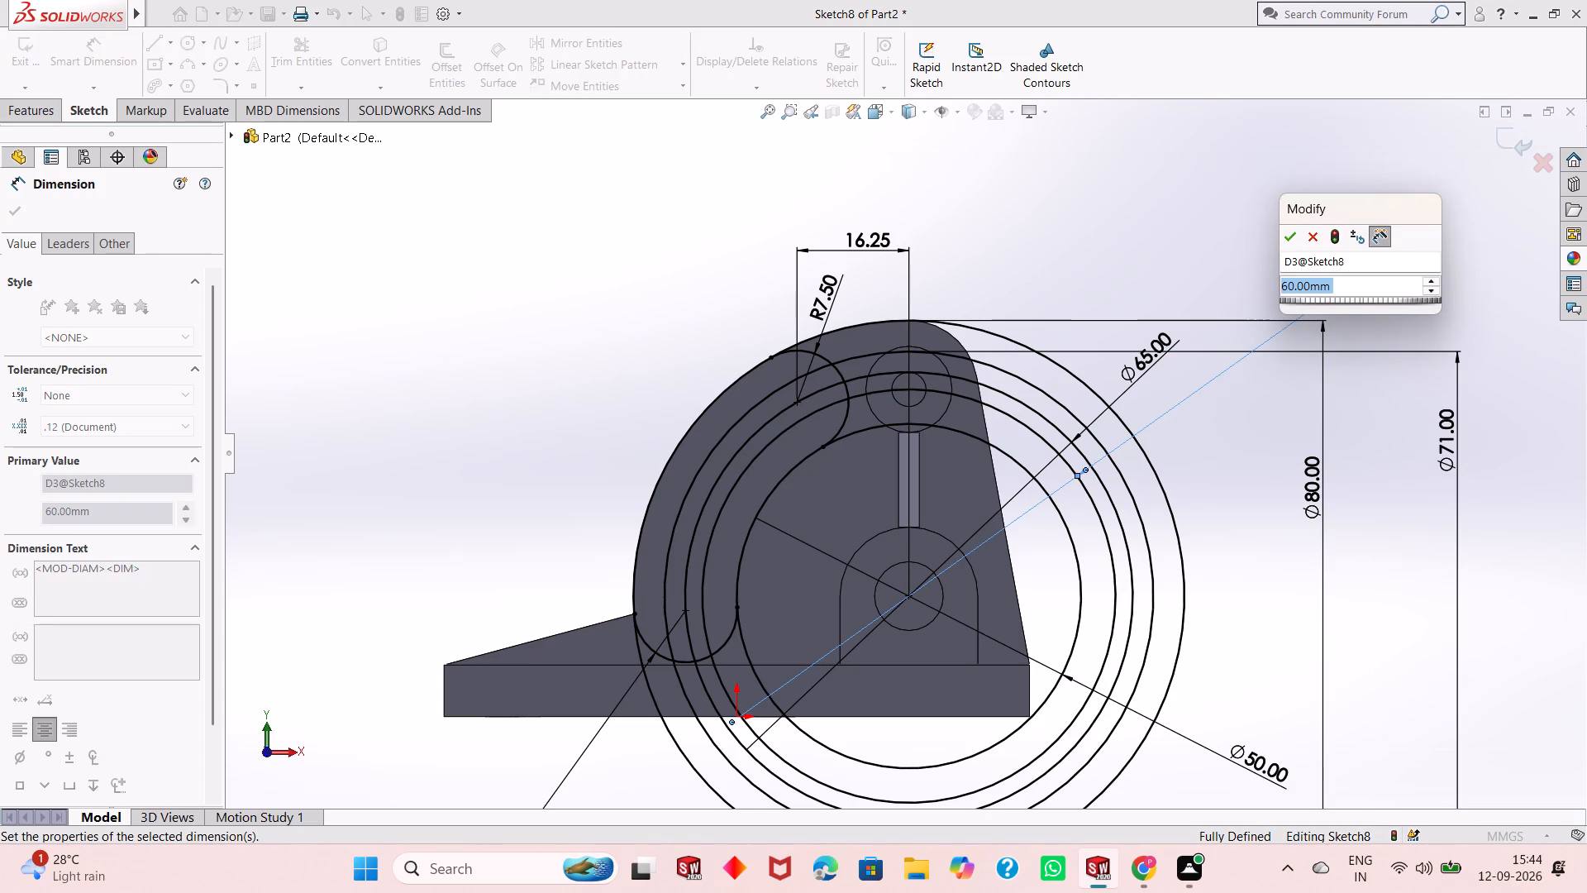
{"action": "type", "text": "61"}
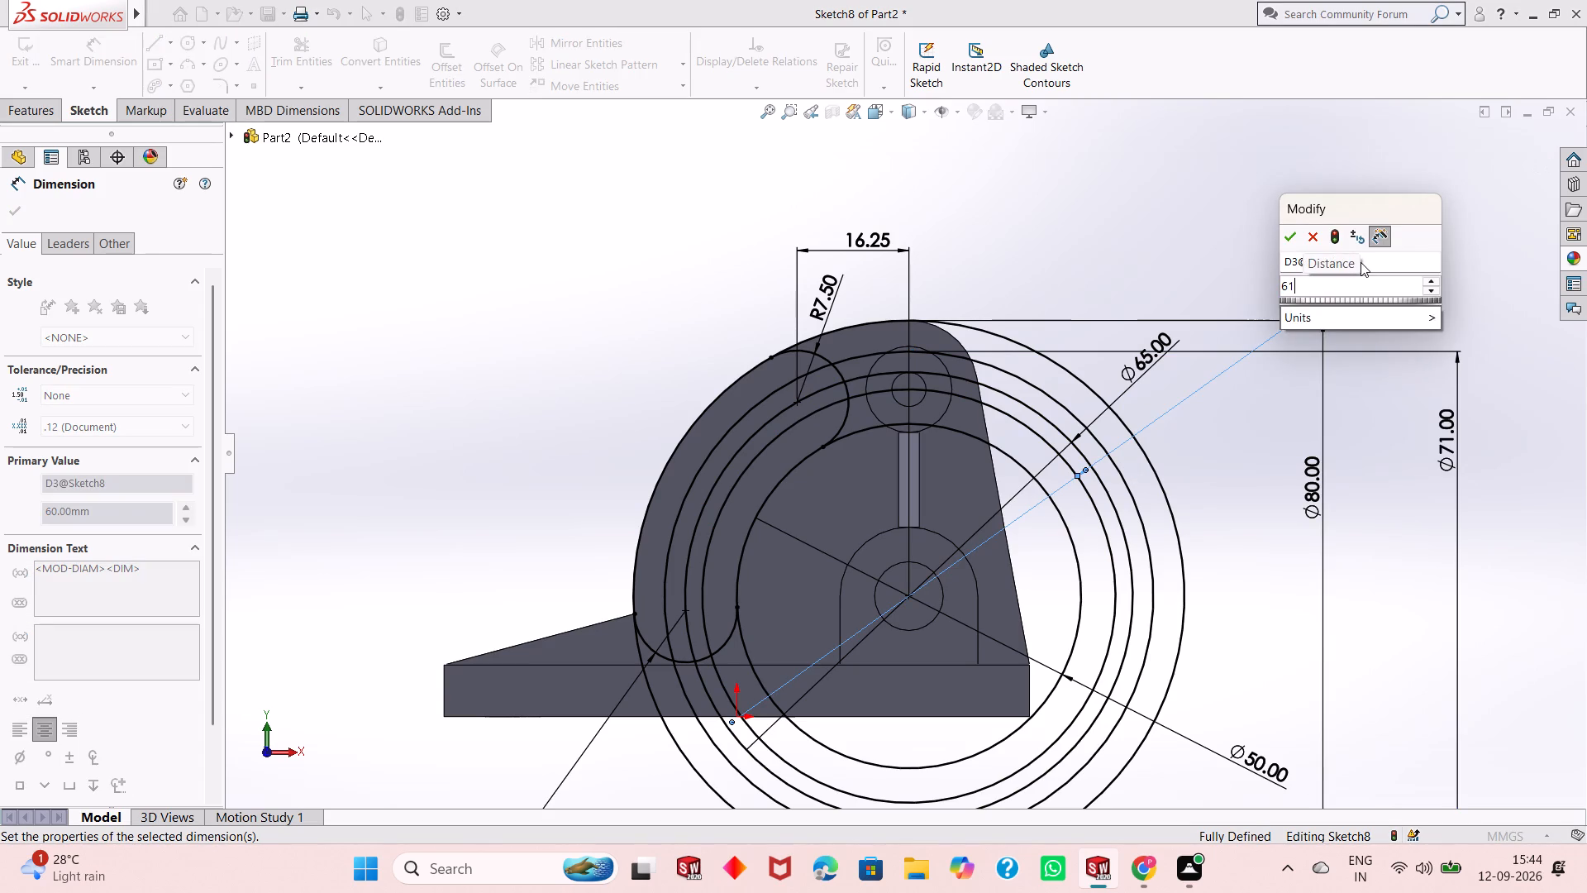
{"action": "key", "text": "BackSpace"}
{"action": "key", "text": "BackSpace"}
{"action": "key", "text": "BackSpace"}
{"action": "type", "text": "59"}
{"action": "key", "text": "Return"}
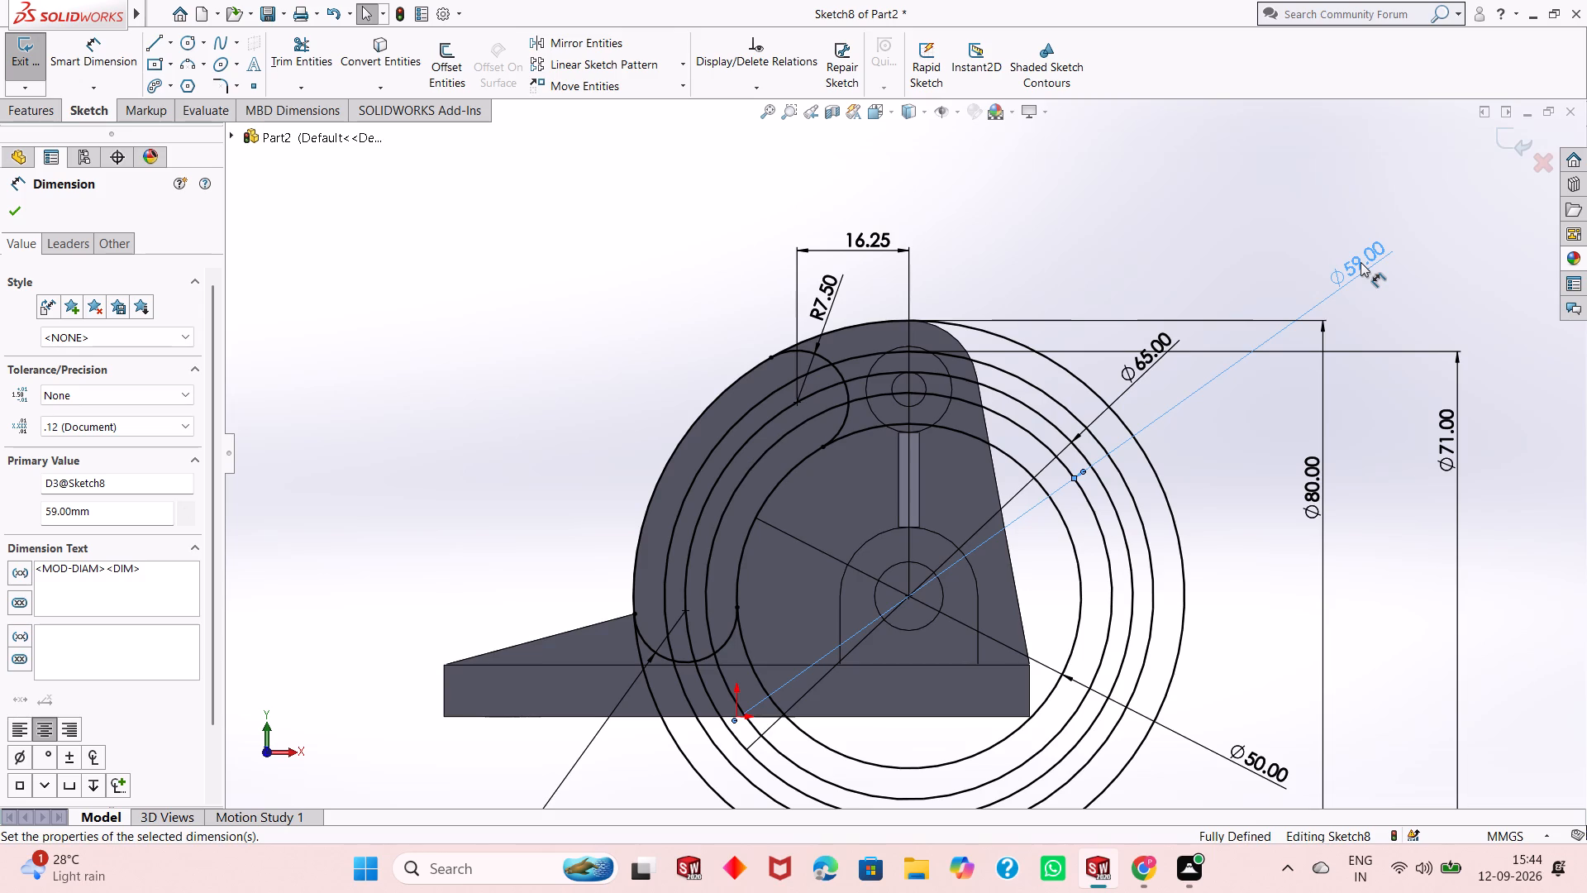
{"action": "key", "text": "Escape"}
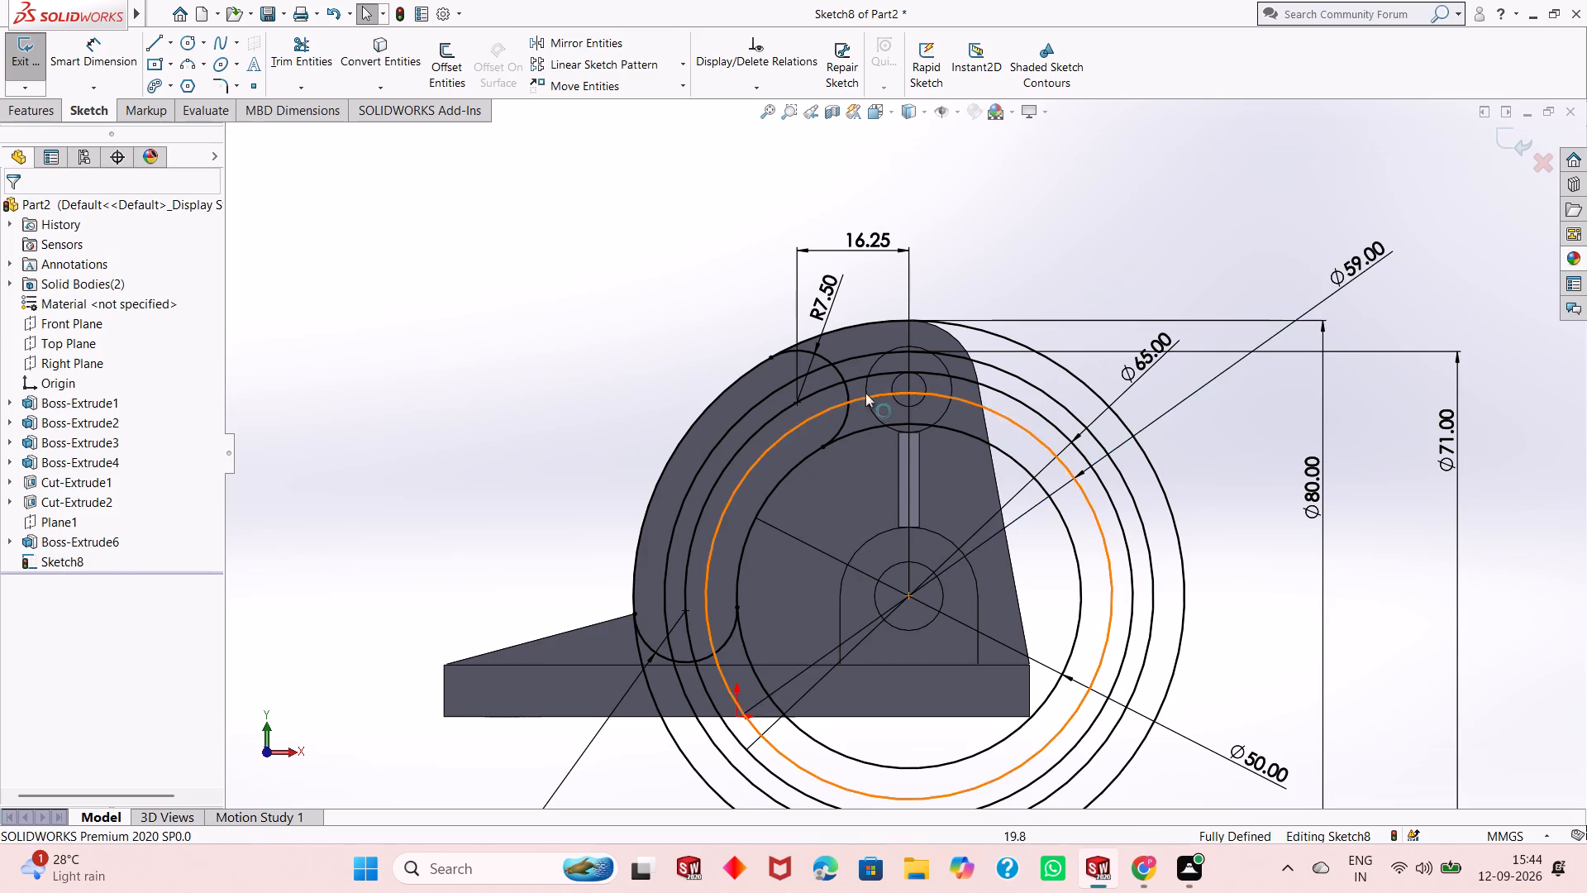
Sketch a three-point arc of 4 mm radius from the 71 mm circle to the 59 mm circle, inside the slot's upper end arc.
{"action": "scroll", "coordinate": [828, 390], "scroll_direction": "down", "scroll_amount": 1}
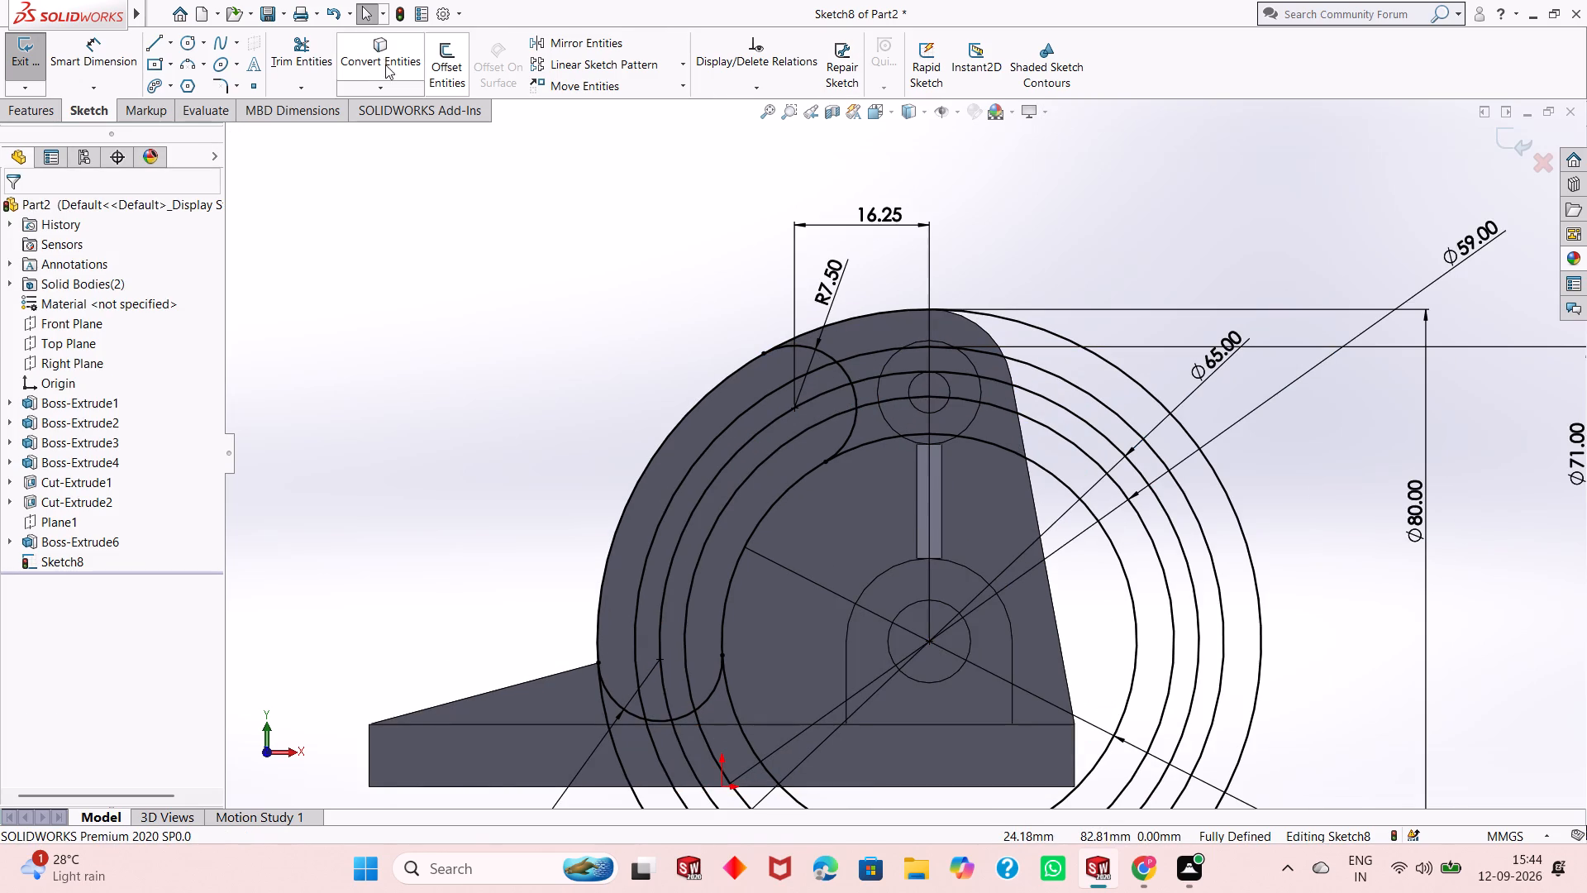
{"action": "left_click", "coordinate": [191, 61]}
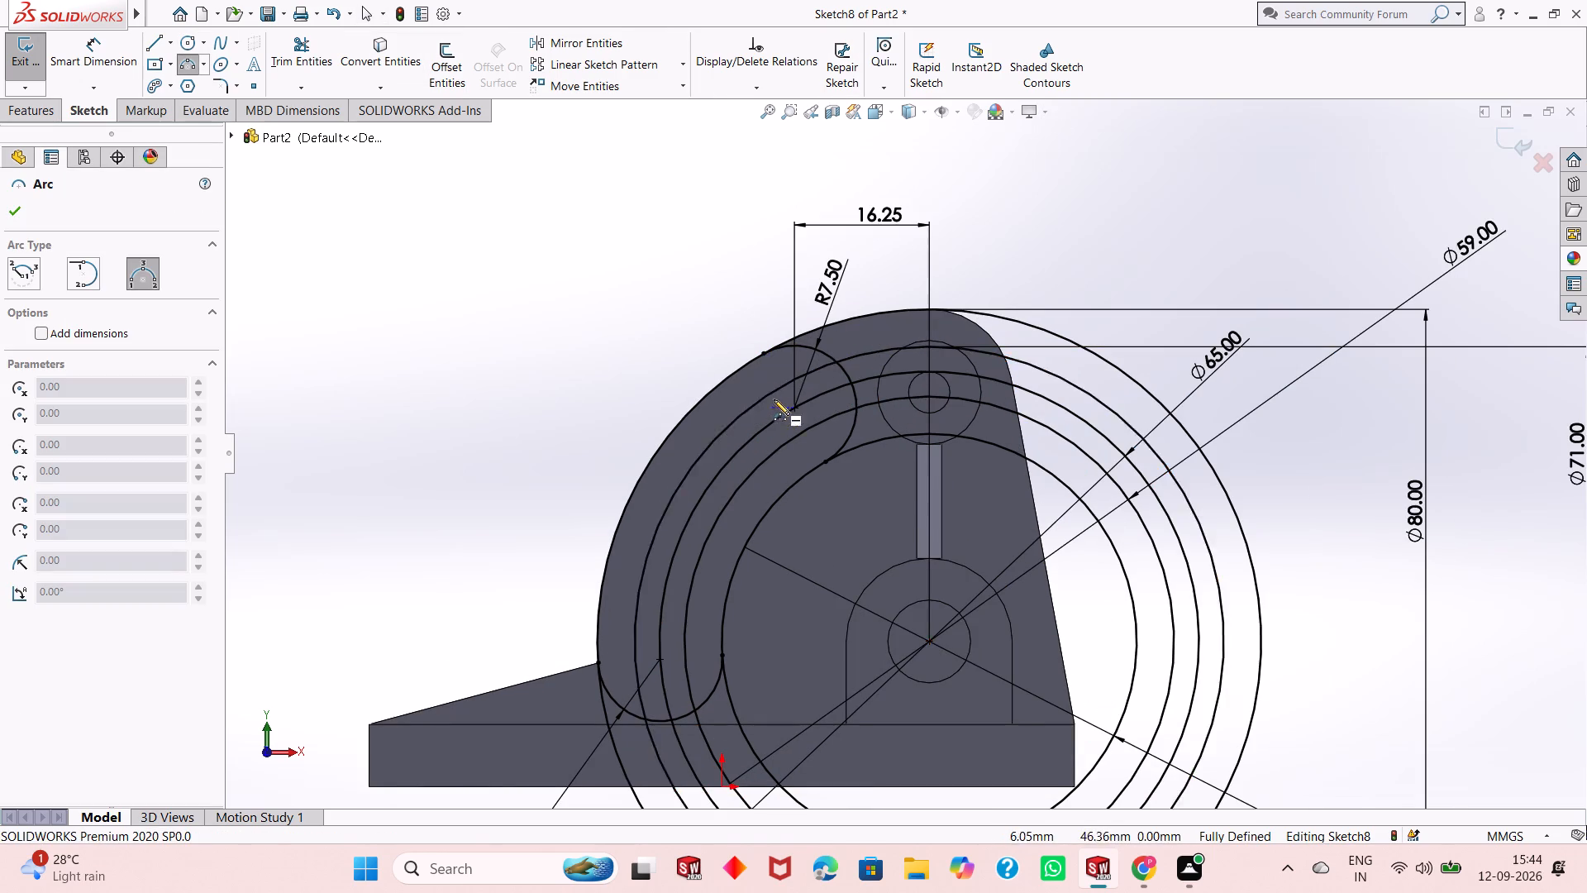
{"action": "left_click", "coordinate": [774, 392]}
{"action": "left_click", "coordinate": [797, 432]}
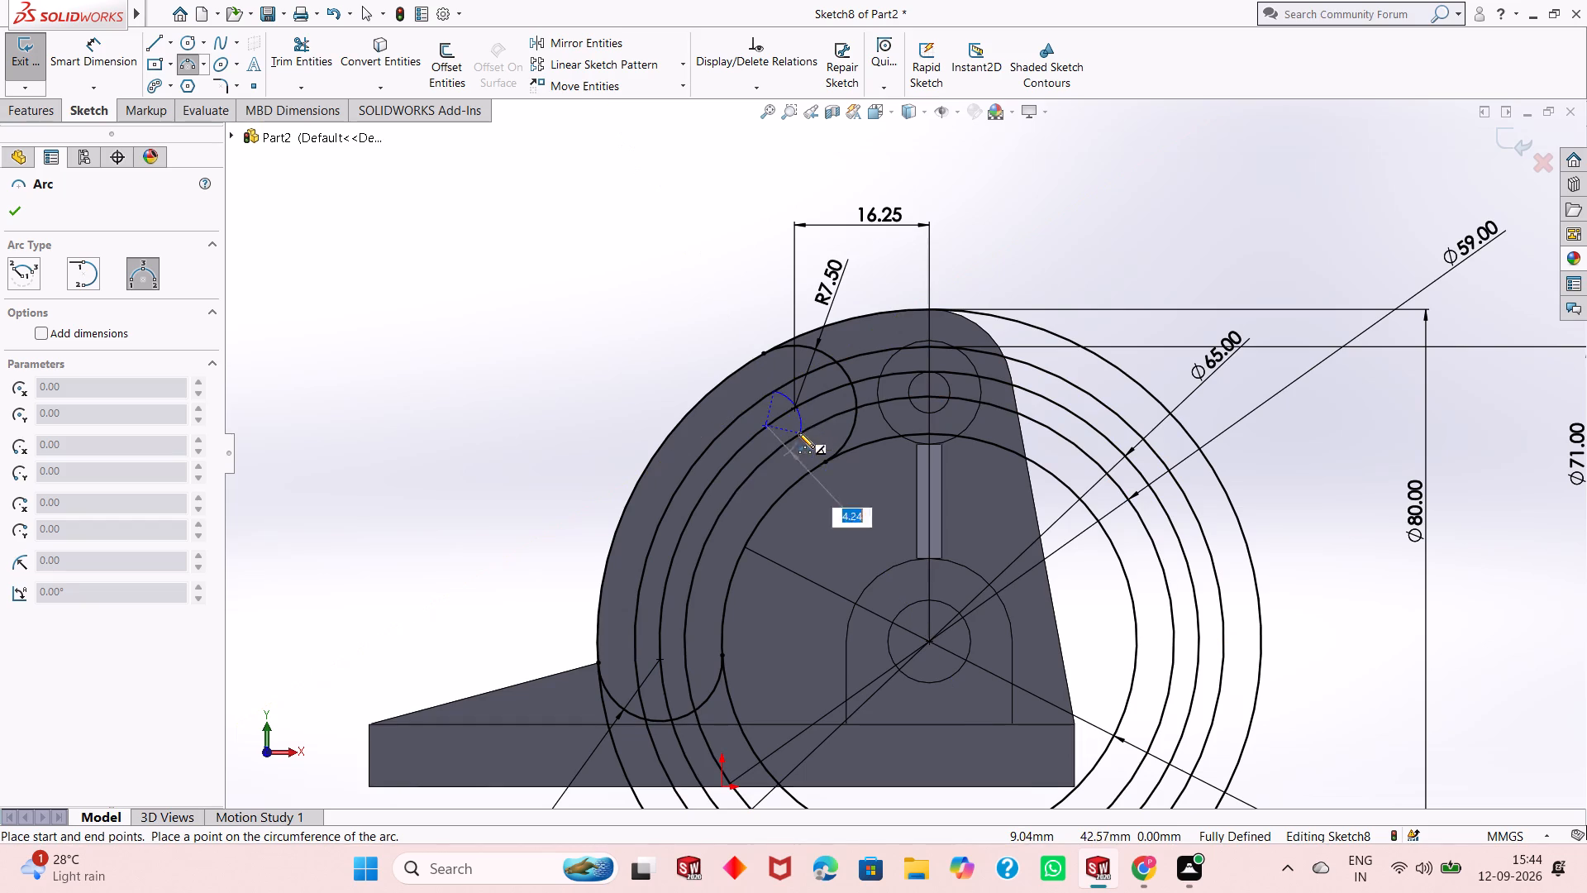
{"action": "key", "text": "4"}
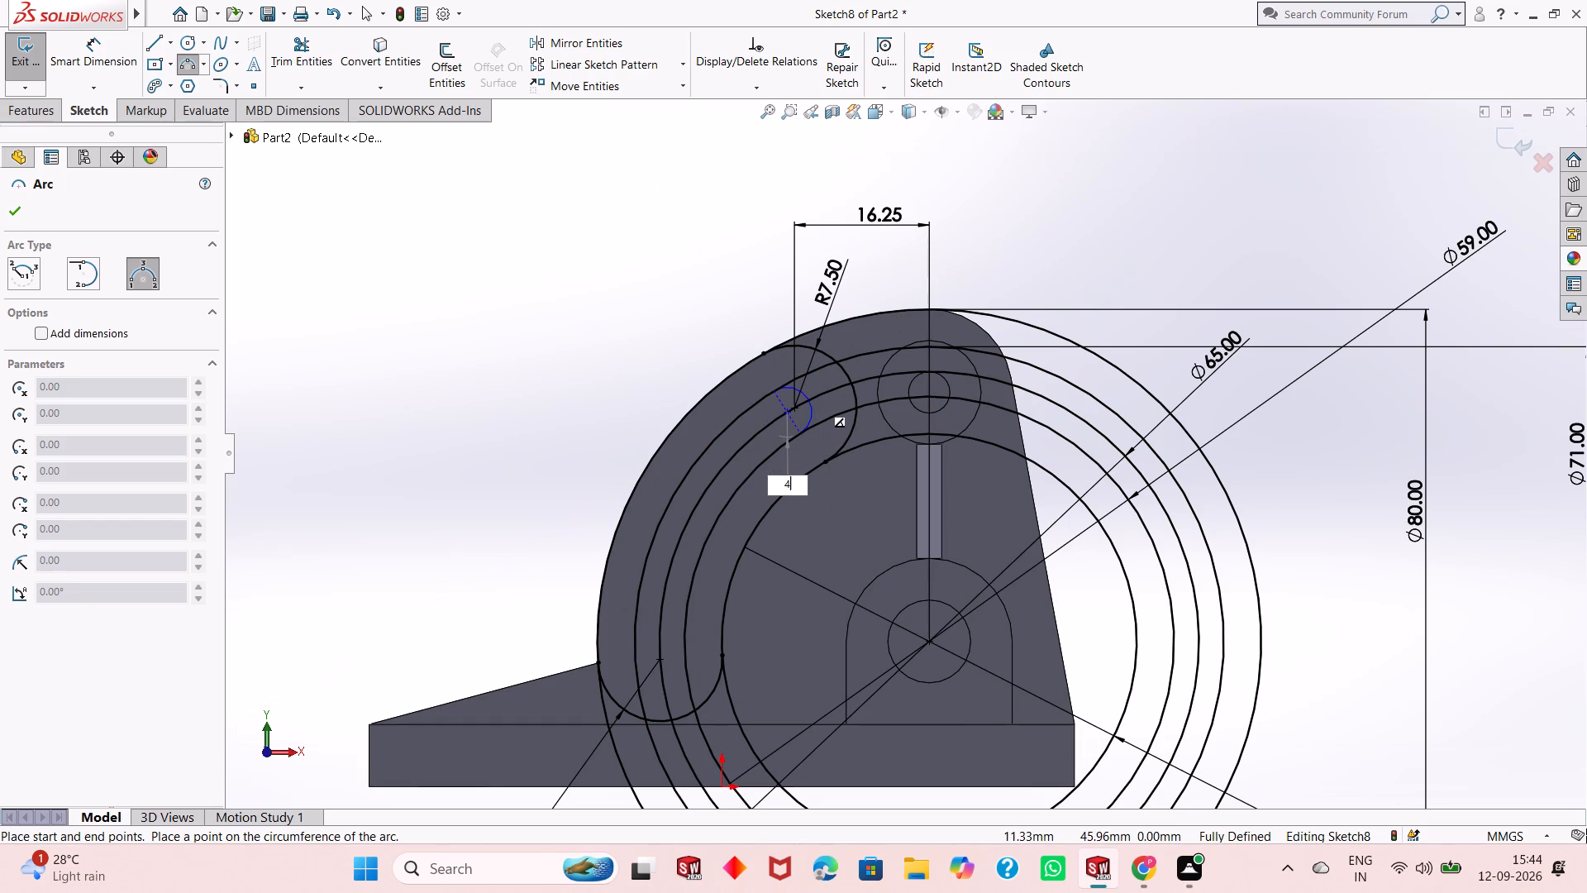
{"action": "key", "text": "Return"}
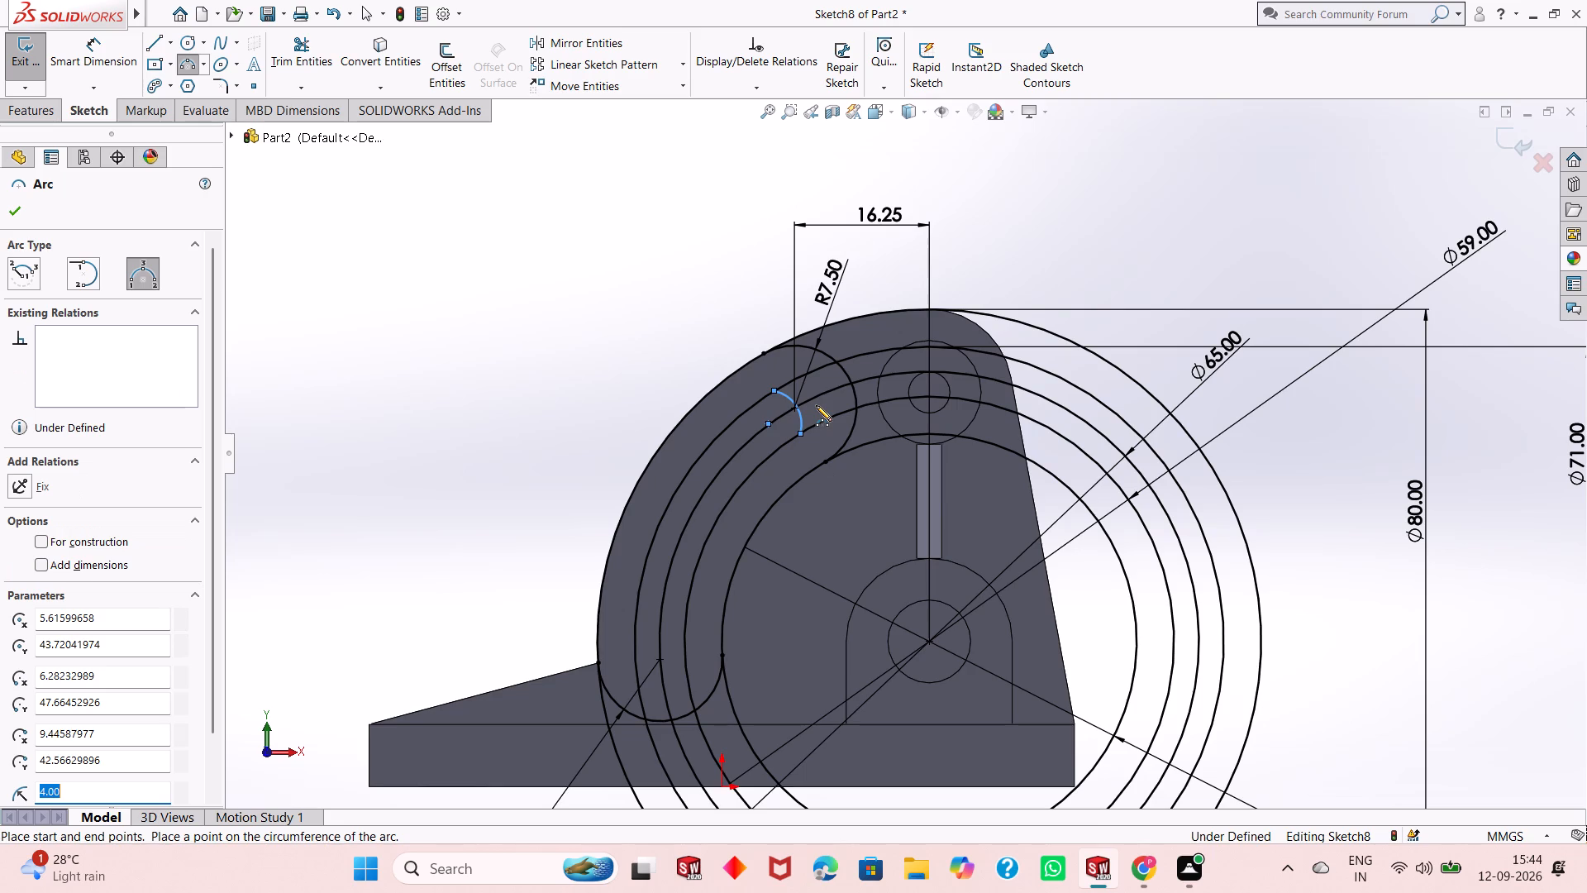
{"action": "key", "text": "Escape"}
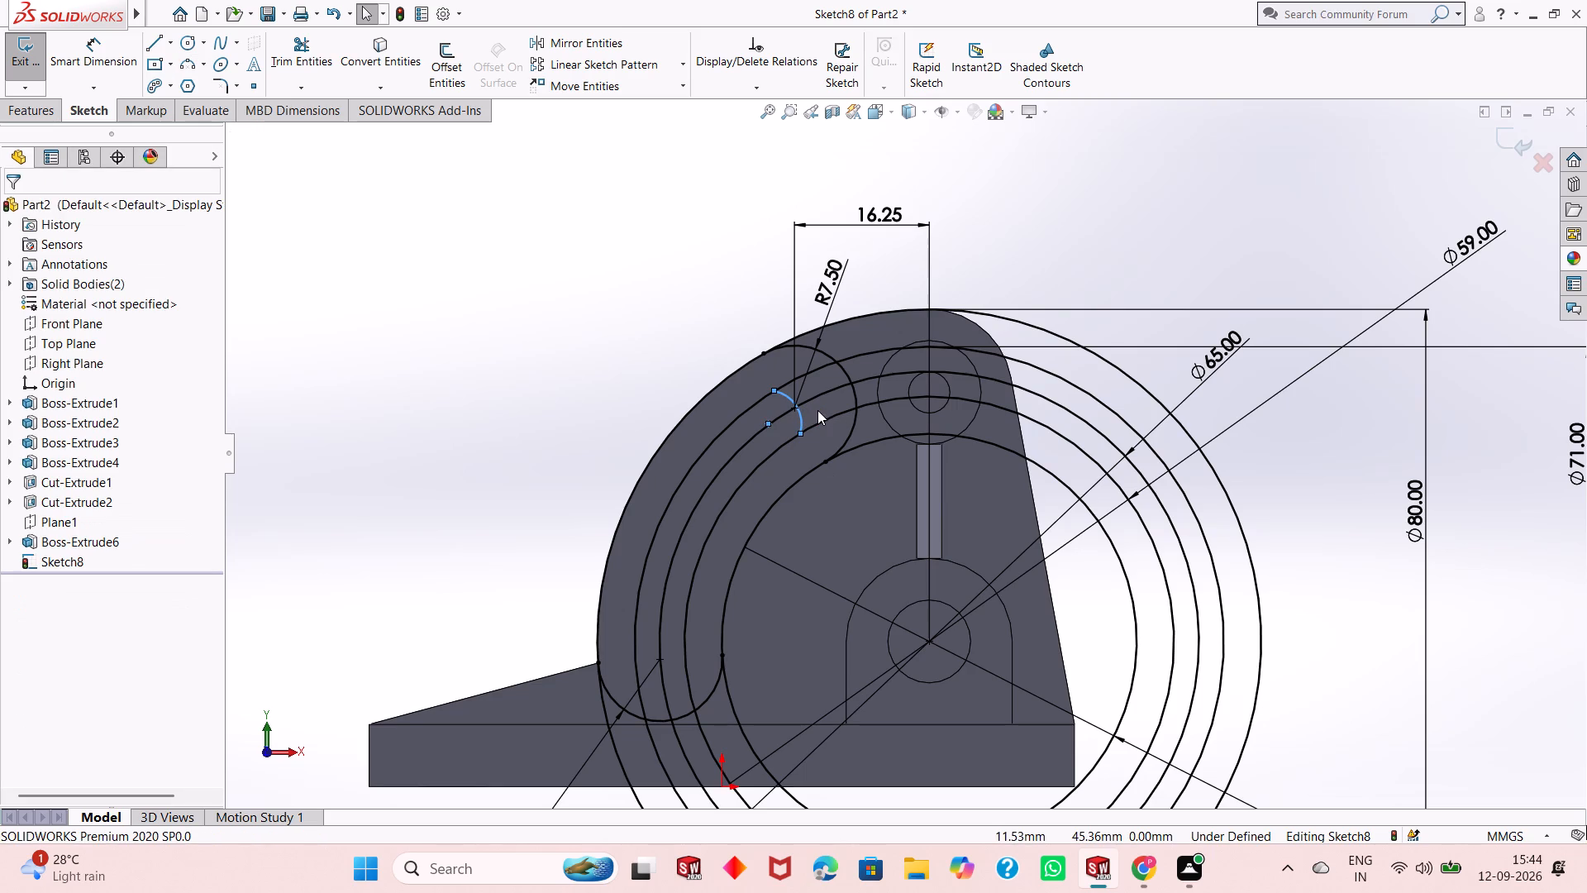
Dimension the radius of the new inner arc at the slot's upper end as 4.00 mm.
{"action": "scroll", "coordinate": [800, 442], "scroll_direction": "down", "scroll_amount": 2}
{"action": "scroll", "coordinate": [798, 443], "scroll_direction": "up", "scroll_amount": 1}
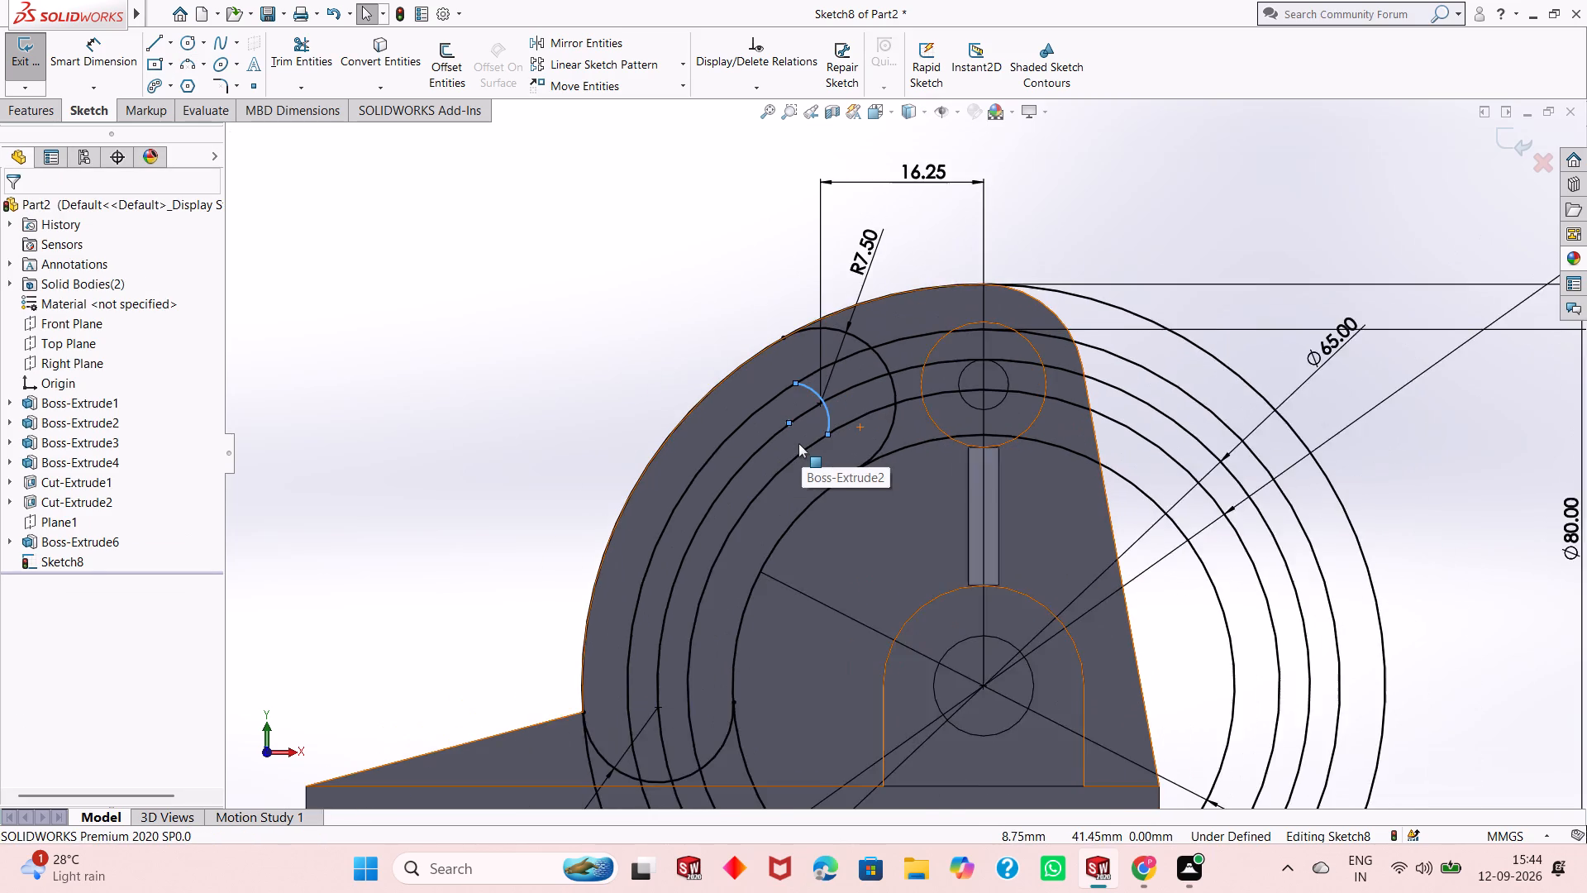
{"action": "scroll", "coordinate": [798, 443], "scroll_direction": "down", "scroll_amount": 1}
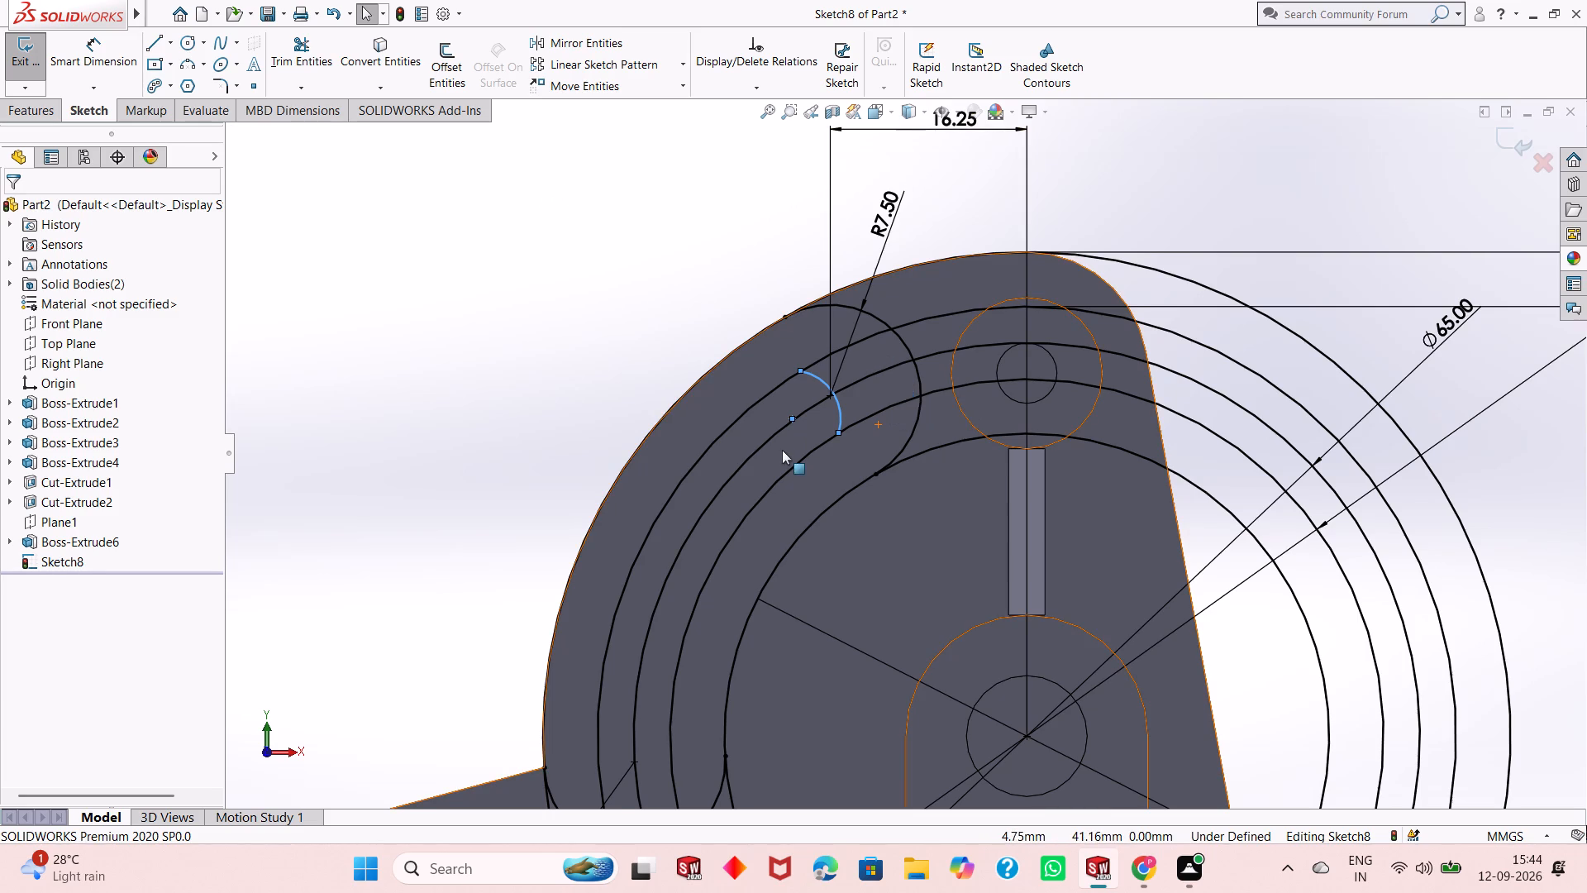
{"action": "scroll", "coordinate": [781, 450], "scroll_direction": "up", "scroll_amount": 1}
{"action": "left_click", "coordinate": [107, 72]}
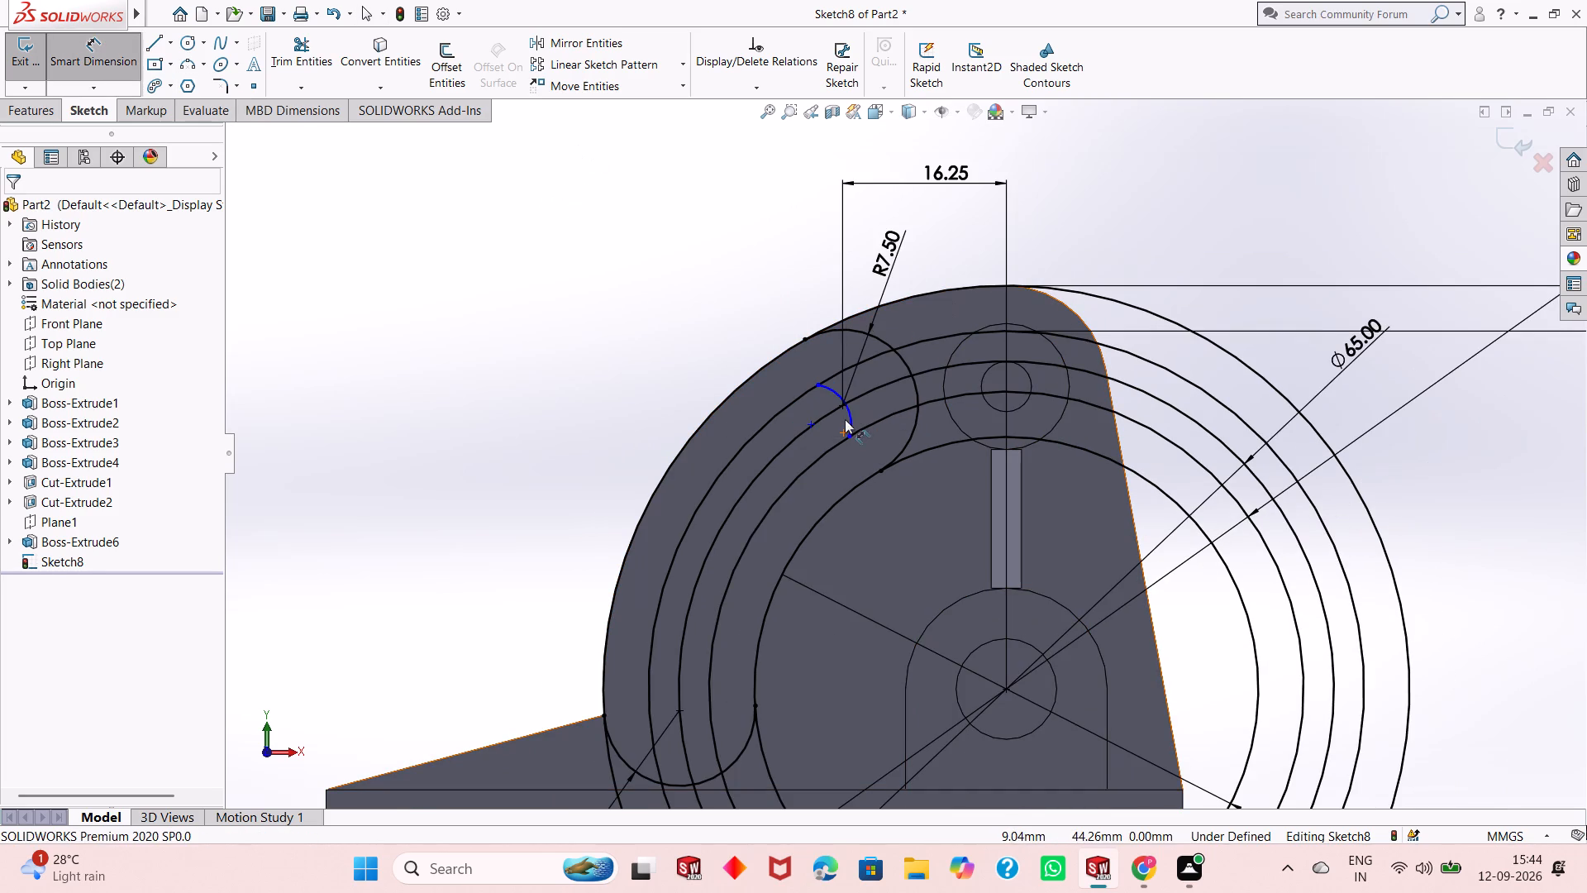
{"action": "left_click", "coordinate": [850, 416]}
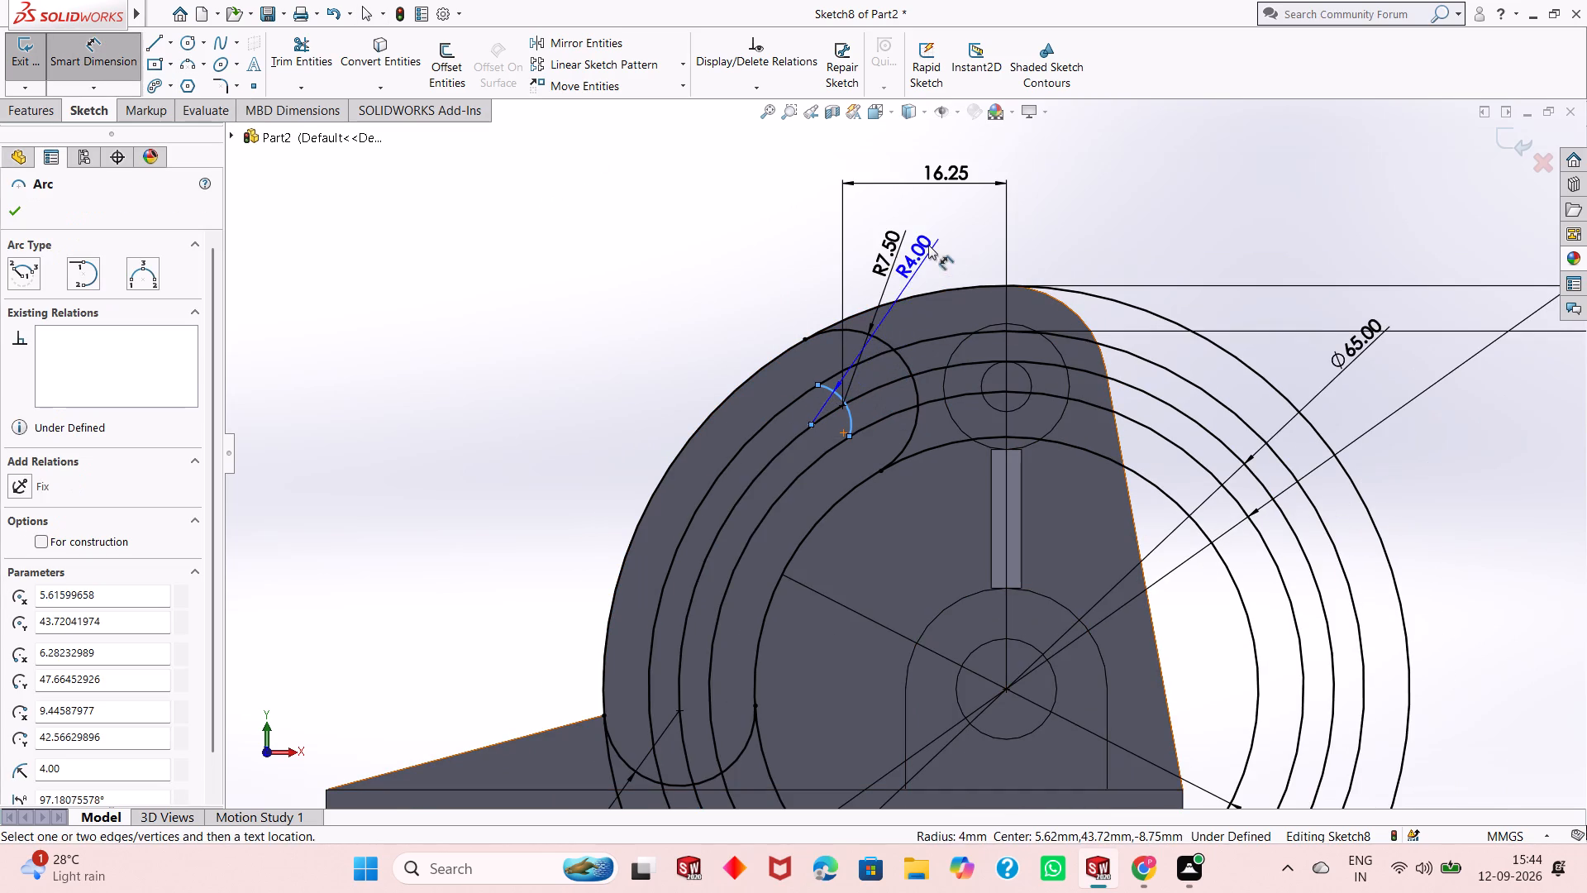
{"action": "left_click", "coordinate": [931, 236]}
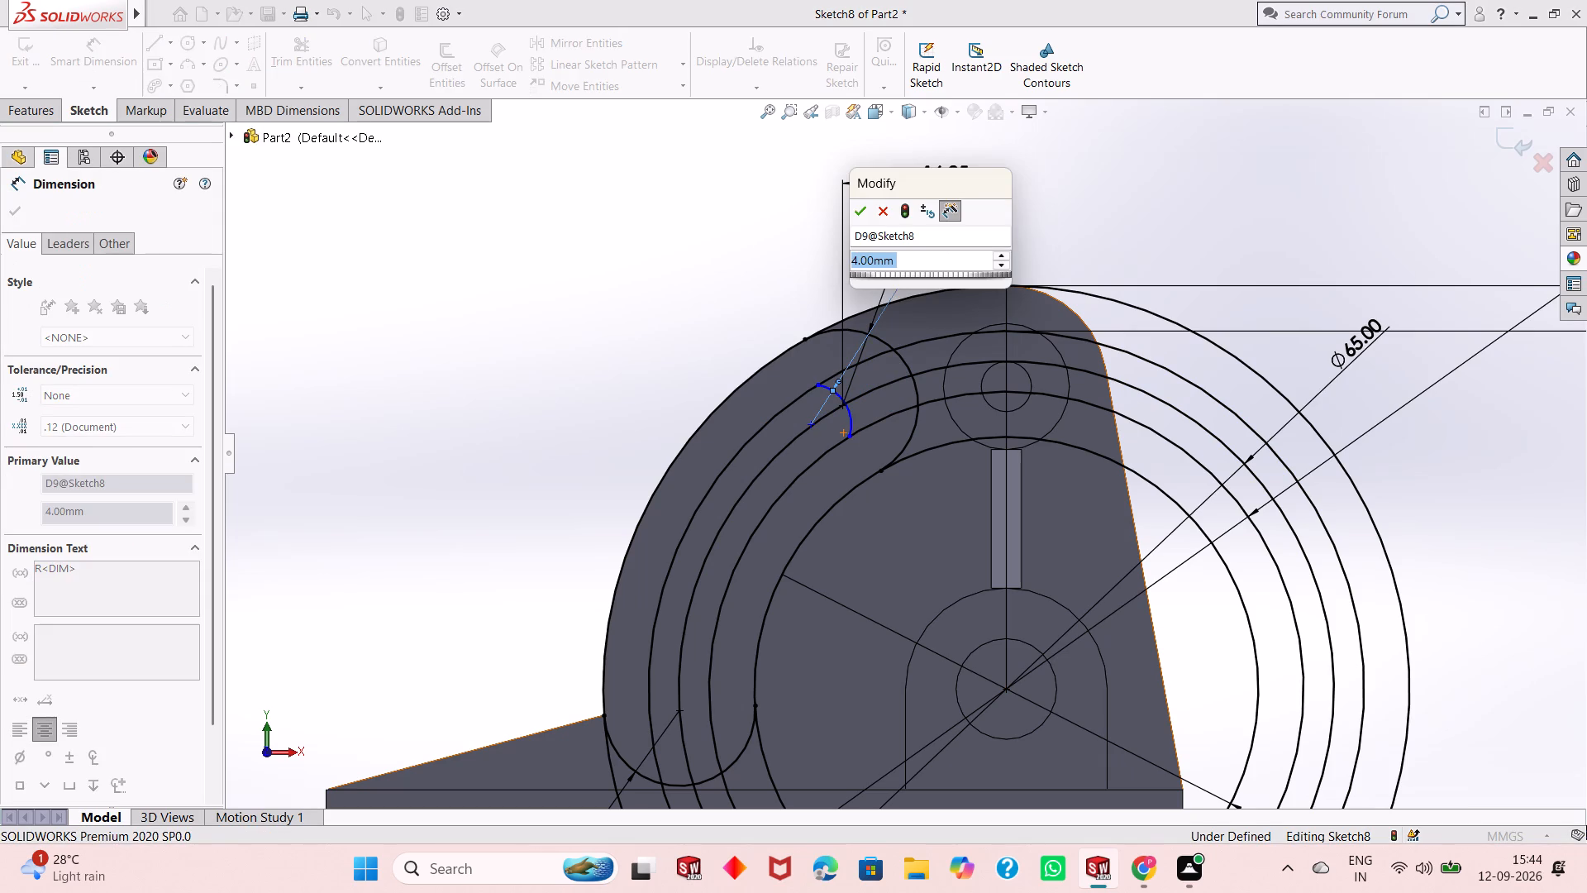
{"action": "key", "text": "Return"}
{"action": "key", "text": "Escape"}
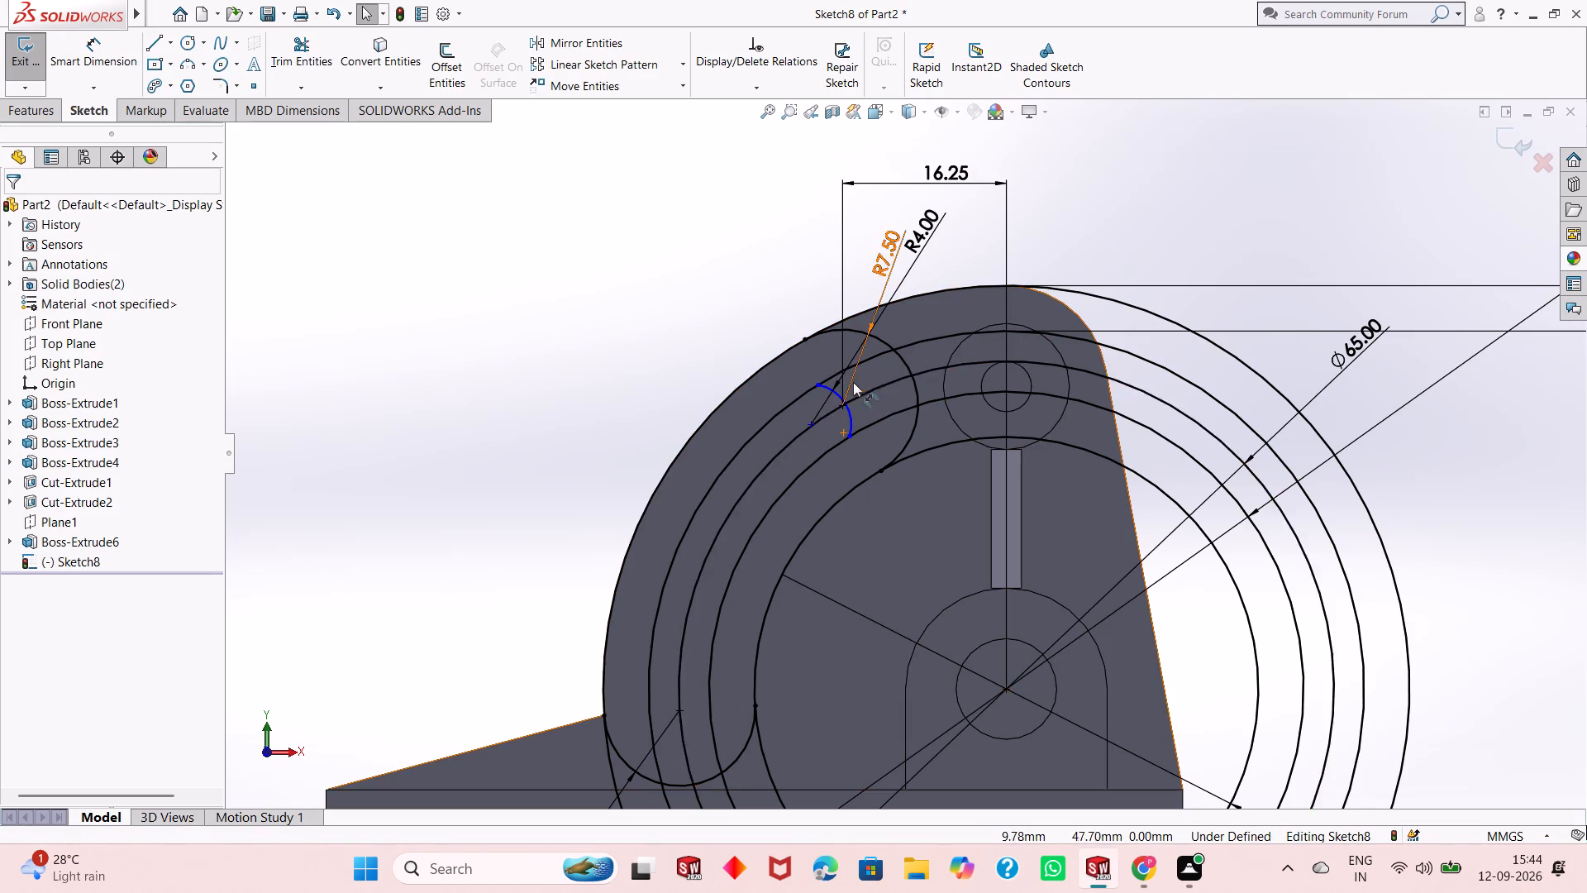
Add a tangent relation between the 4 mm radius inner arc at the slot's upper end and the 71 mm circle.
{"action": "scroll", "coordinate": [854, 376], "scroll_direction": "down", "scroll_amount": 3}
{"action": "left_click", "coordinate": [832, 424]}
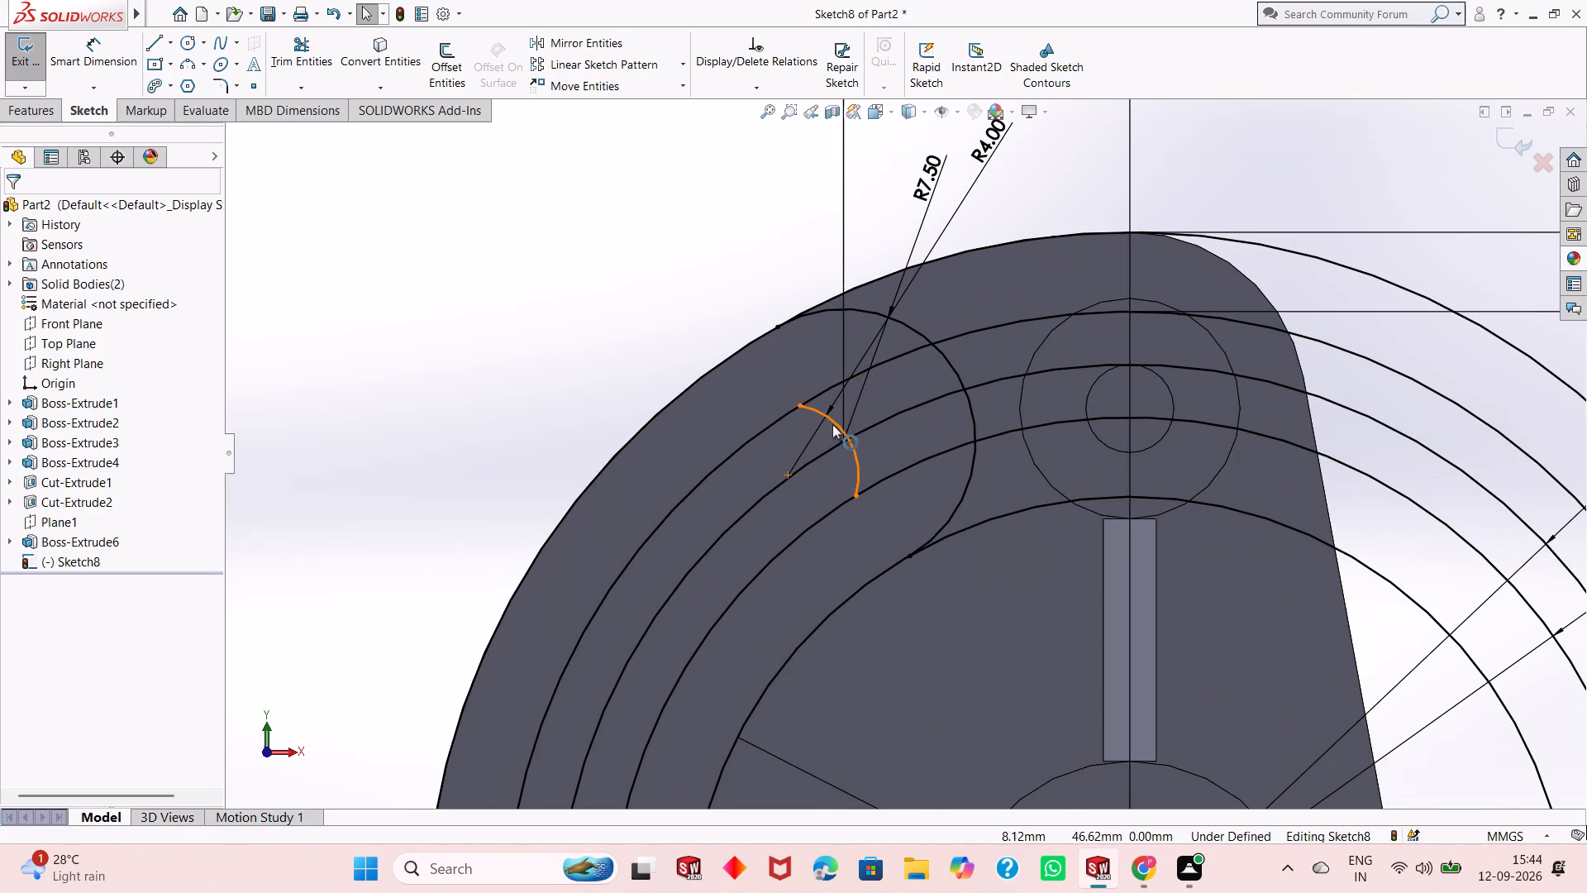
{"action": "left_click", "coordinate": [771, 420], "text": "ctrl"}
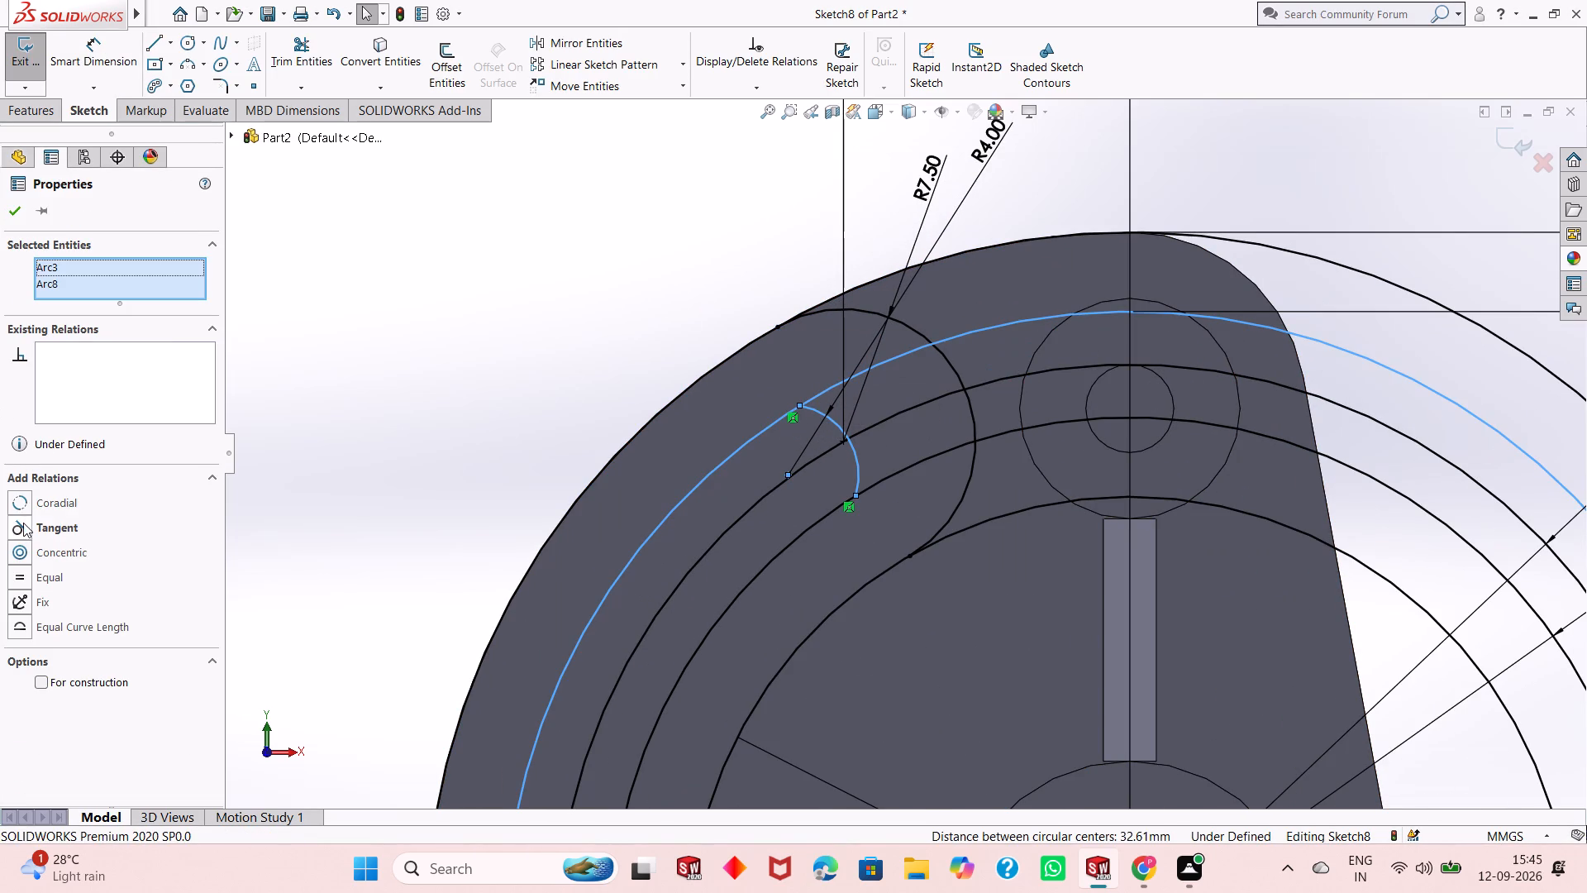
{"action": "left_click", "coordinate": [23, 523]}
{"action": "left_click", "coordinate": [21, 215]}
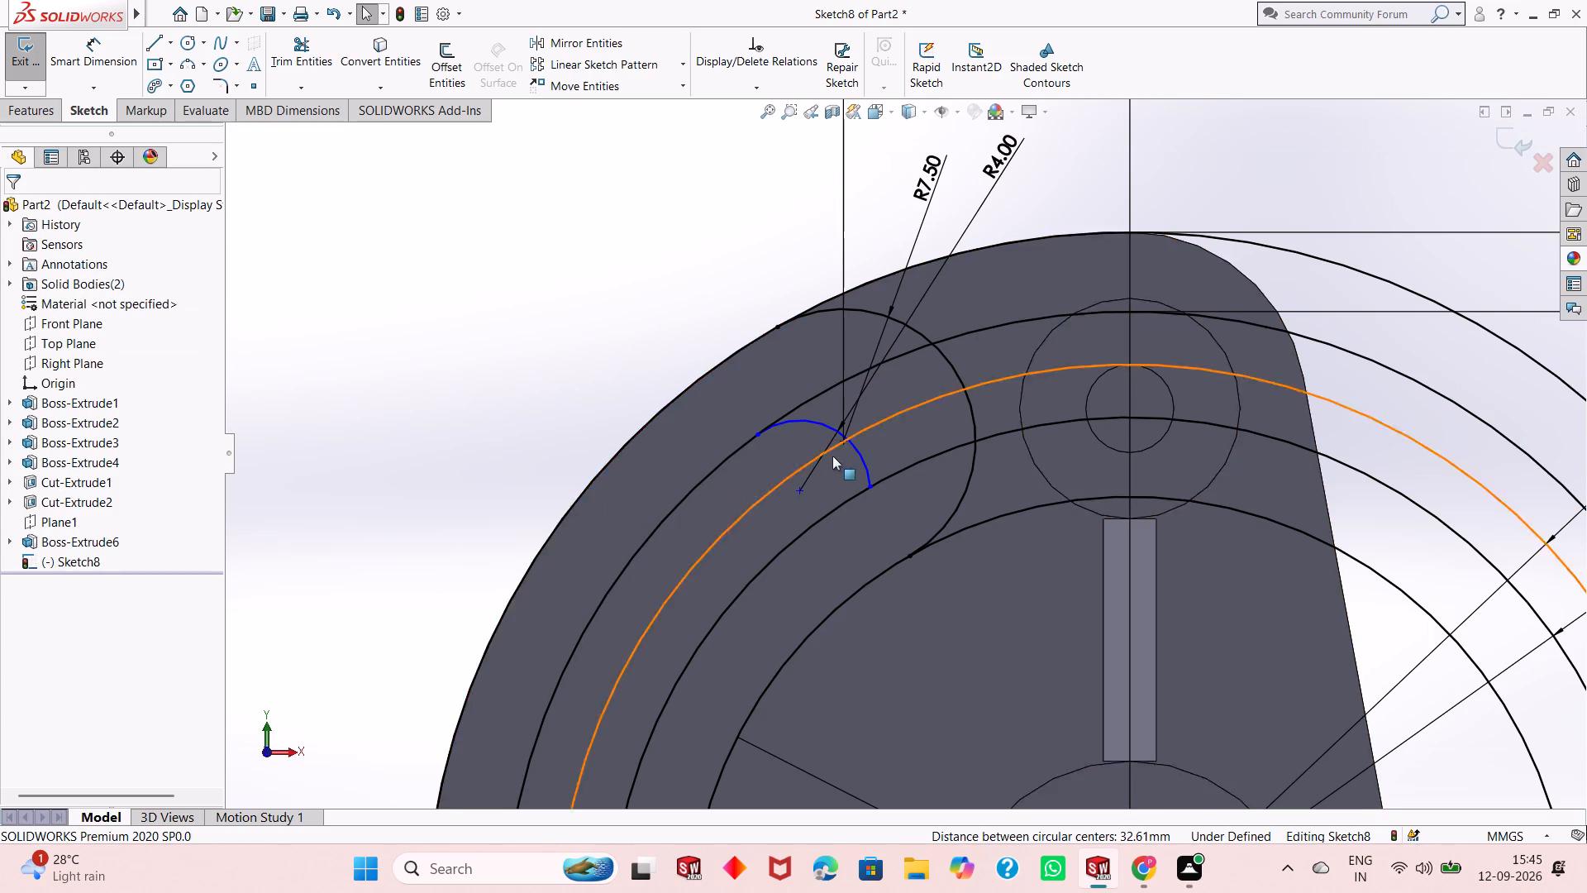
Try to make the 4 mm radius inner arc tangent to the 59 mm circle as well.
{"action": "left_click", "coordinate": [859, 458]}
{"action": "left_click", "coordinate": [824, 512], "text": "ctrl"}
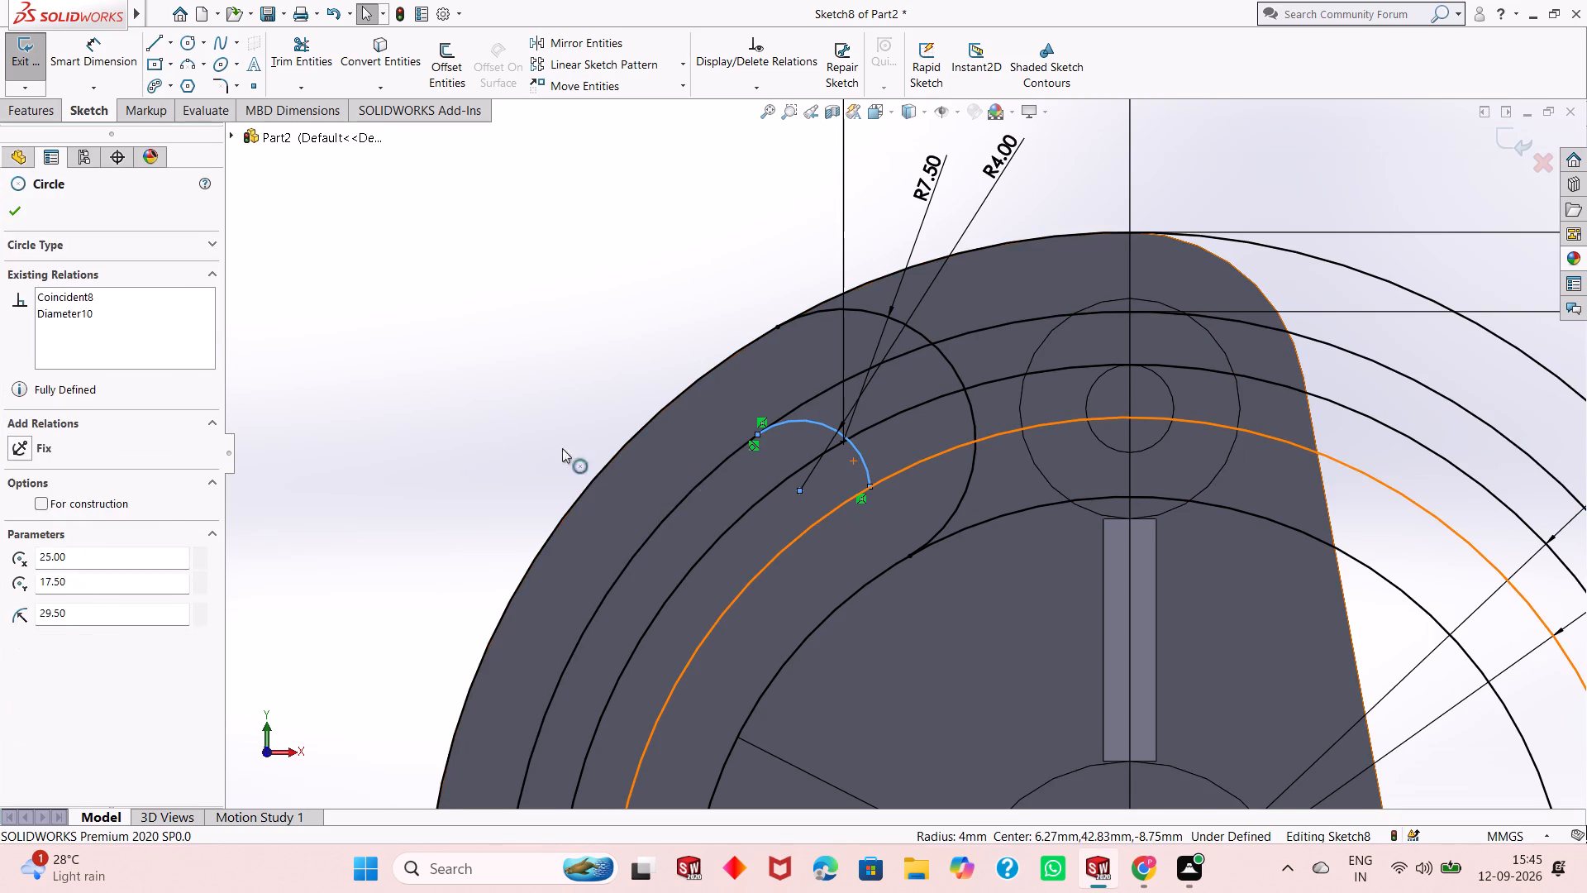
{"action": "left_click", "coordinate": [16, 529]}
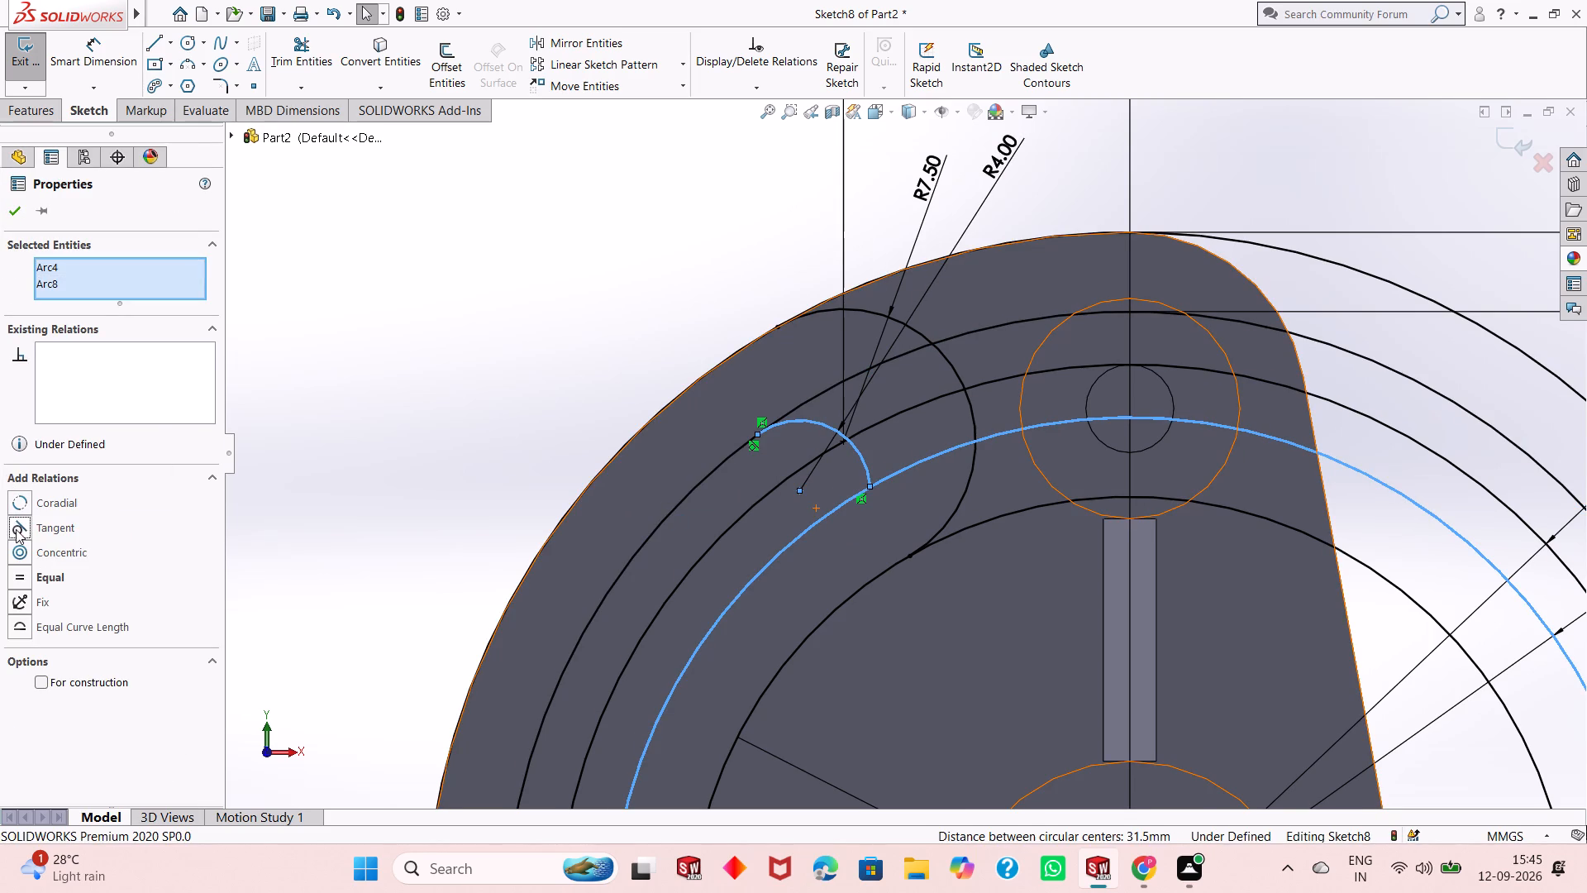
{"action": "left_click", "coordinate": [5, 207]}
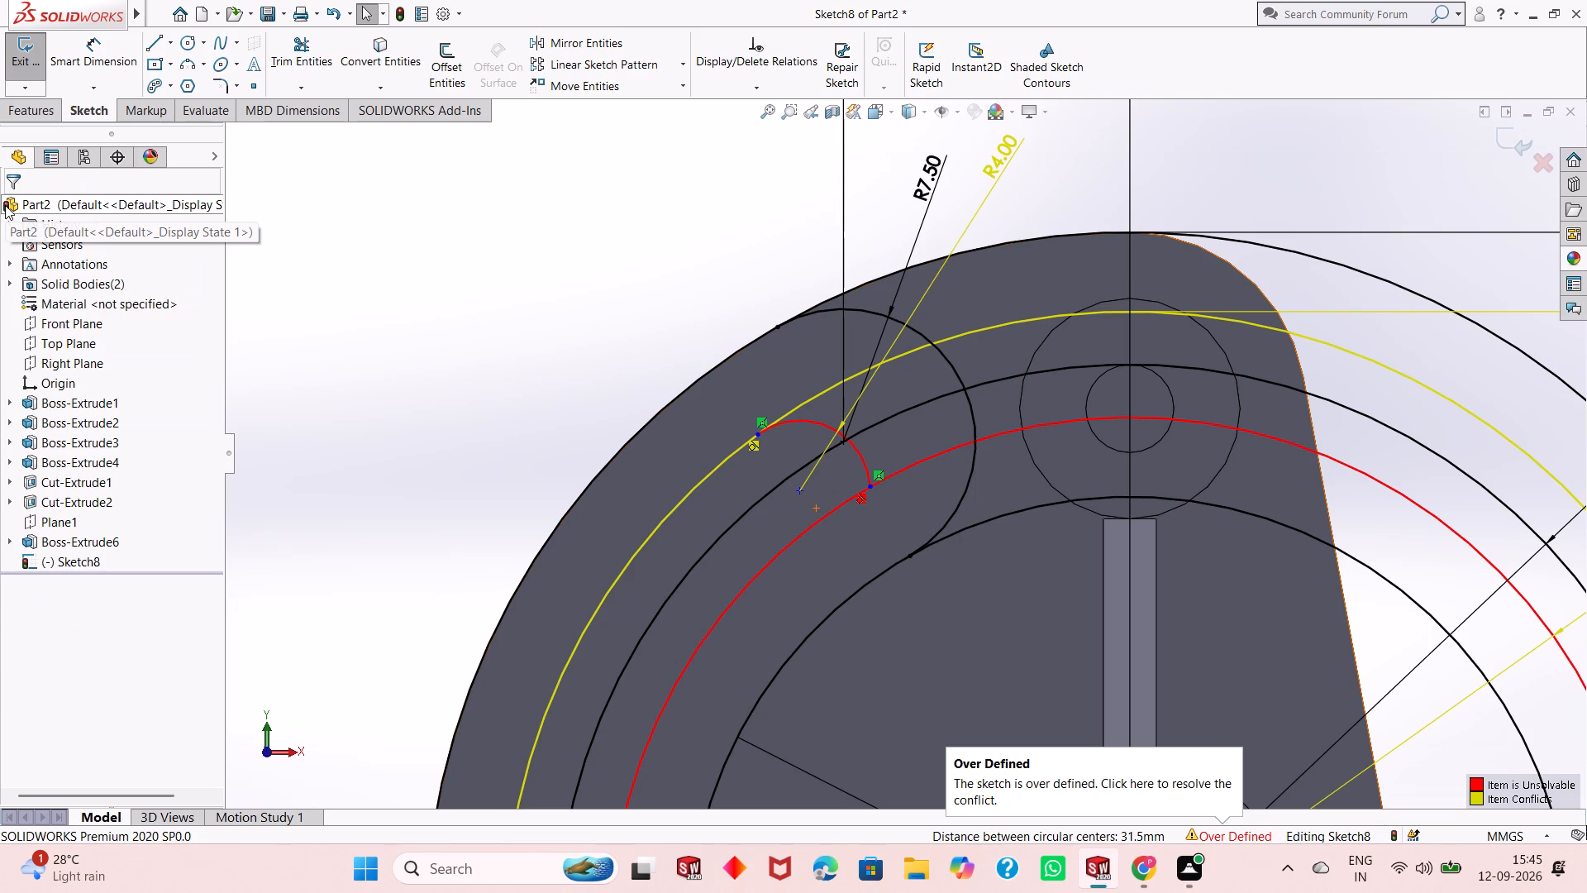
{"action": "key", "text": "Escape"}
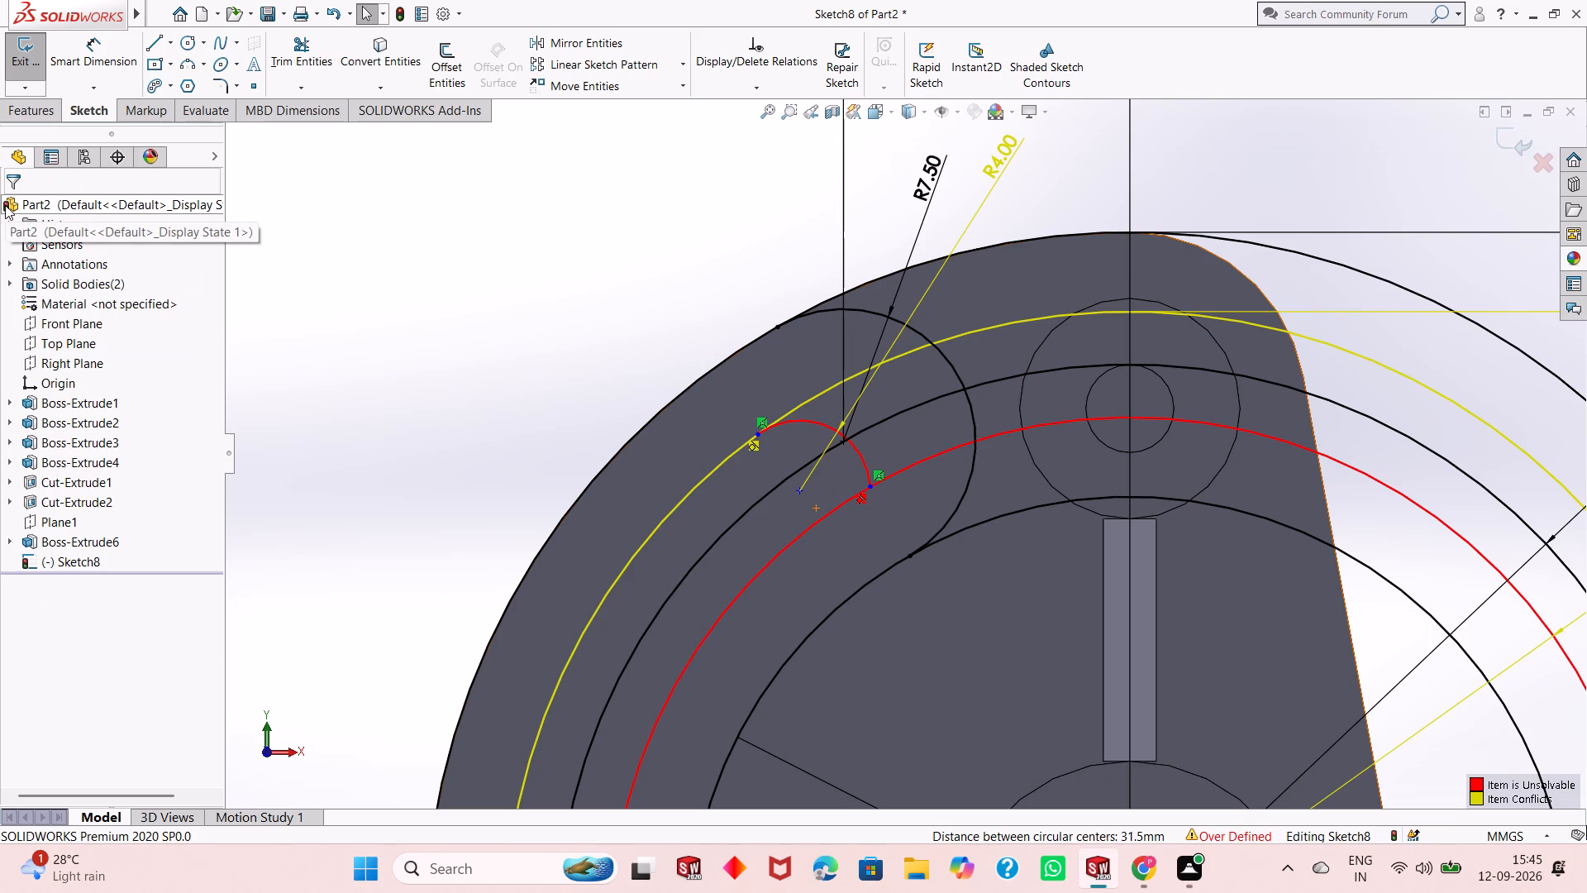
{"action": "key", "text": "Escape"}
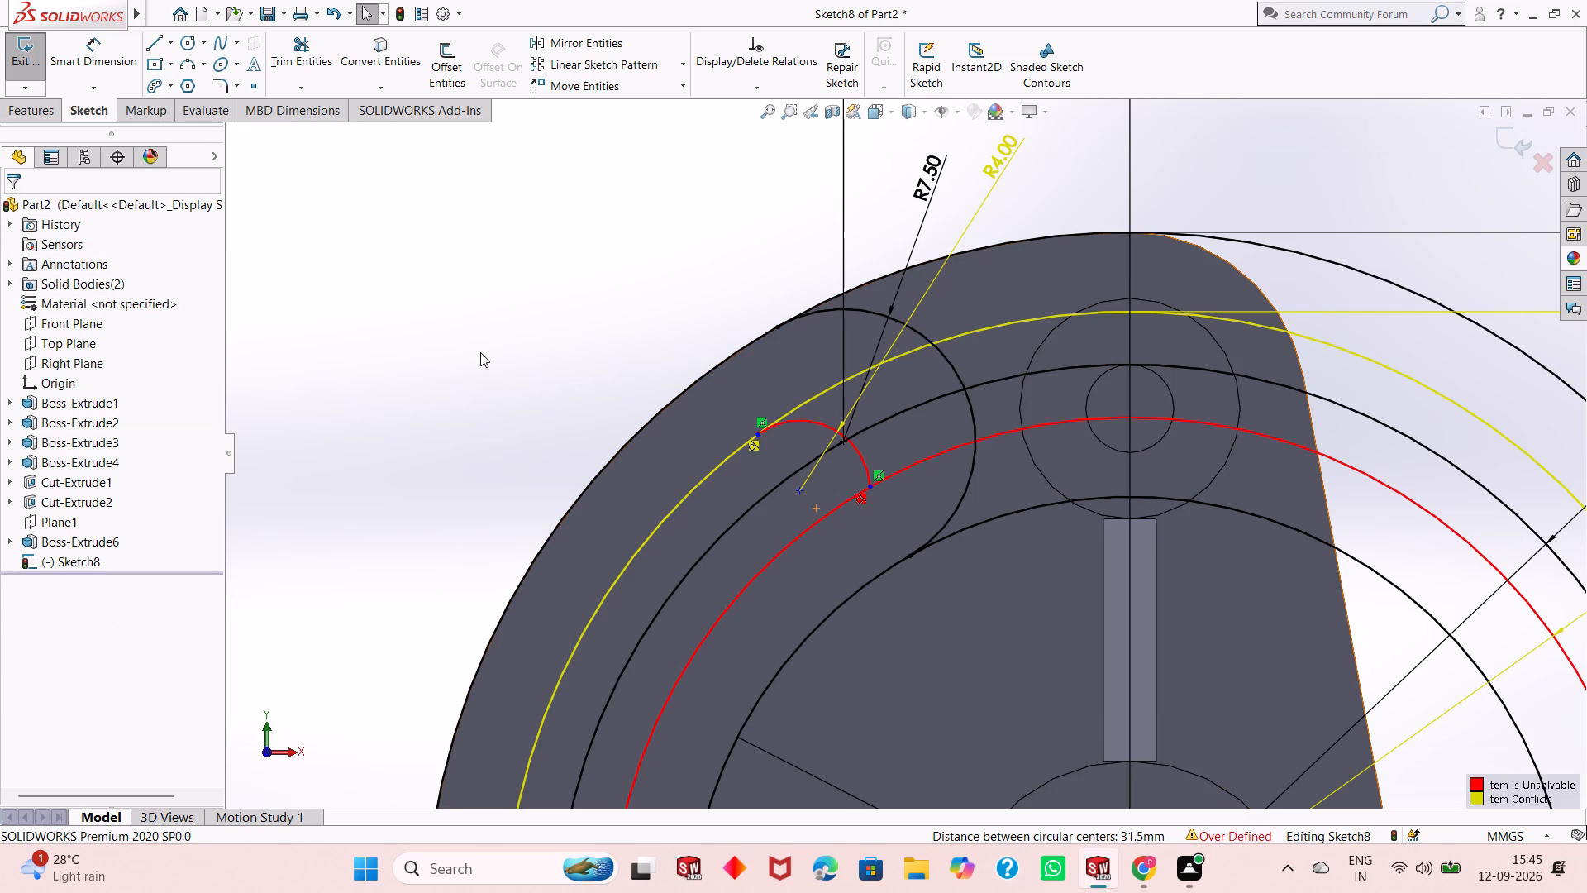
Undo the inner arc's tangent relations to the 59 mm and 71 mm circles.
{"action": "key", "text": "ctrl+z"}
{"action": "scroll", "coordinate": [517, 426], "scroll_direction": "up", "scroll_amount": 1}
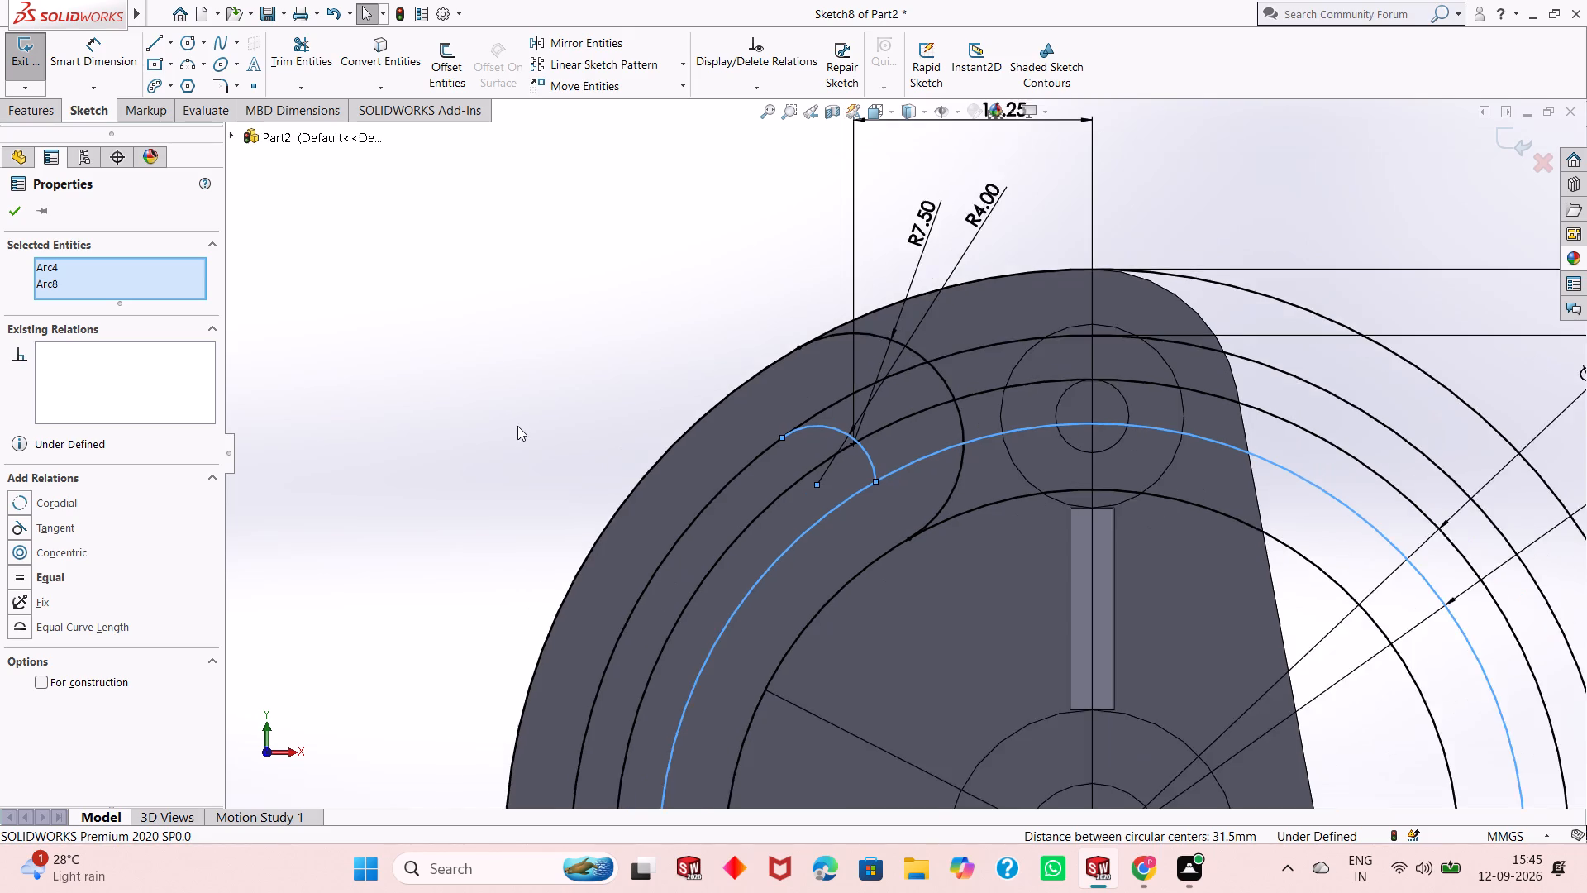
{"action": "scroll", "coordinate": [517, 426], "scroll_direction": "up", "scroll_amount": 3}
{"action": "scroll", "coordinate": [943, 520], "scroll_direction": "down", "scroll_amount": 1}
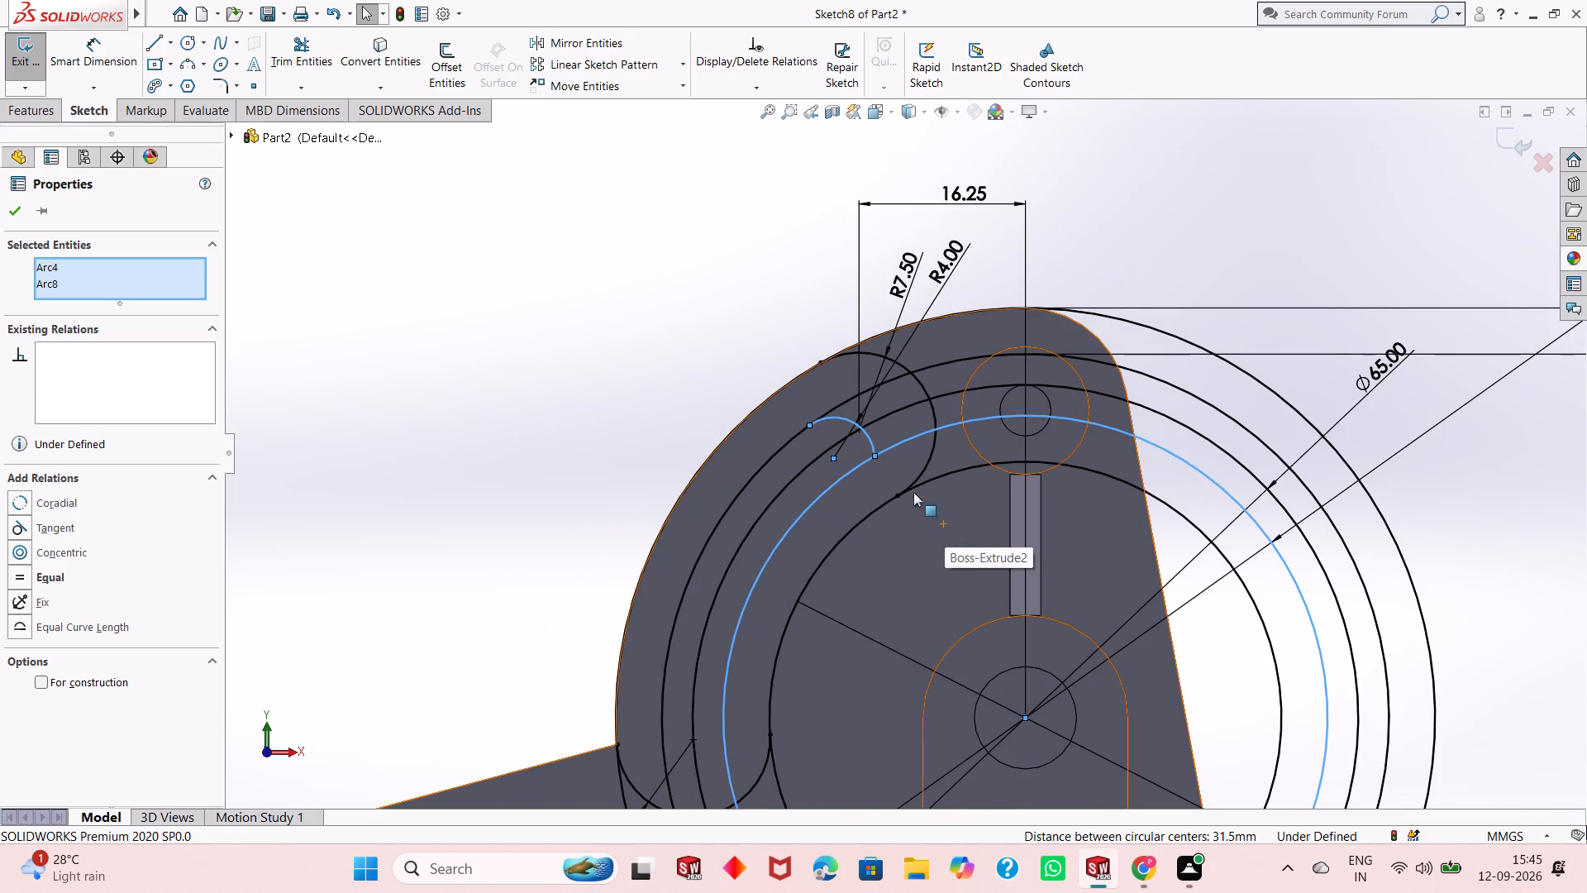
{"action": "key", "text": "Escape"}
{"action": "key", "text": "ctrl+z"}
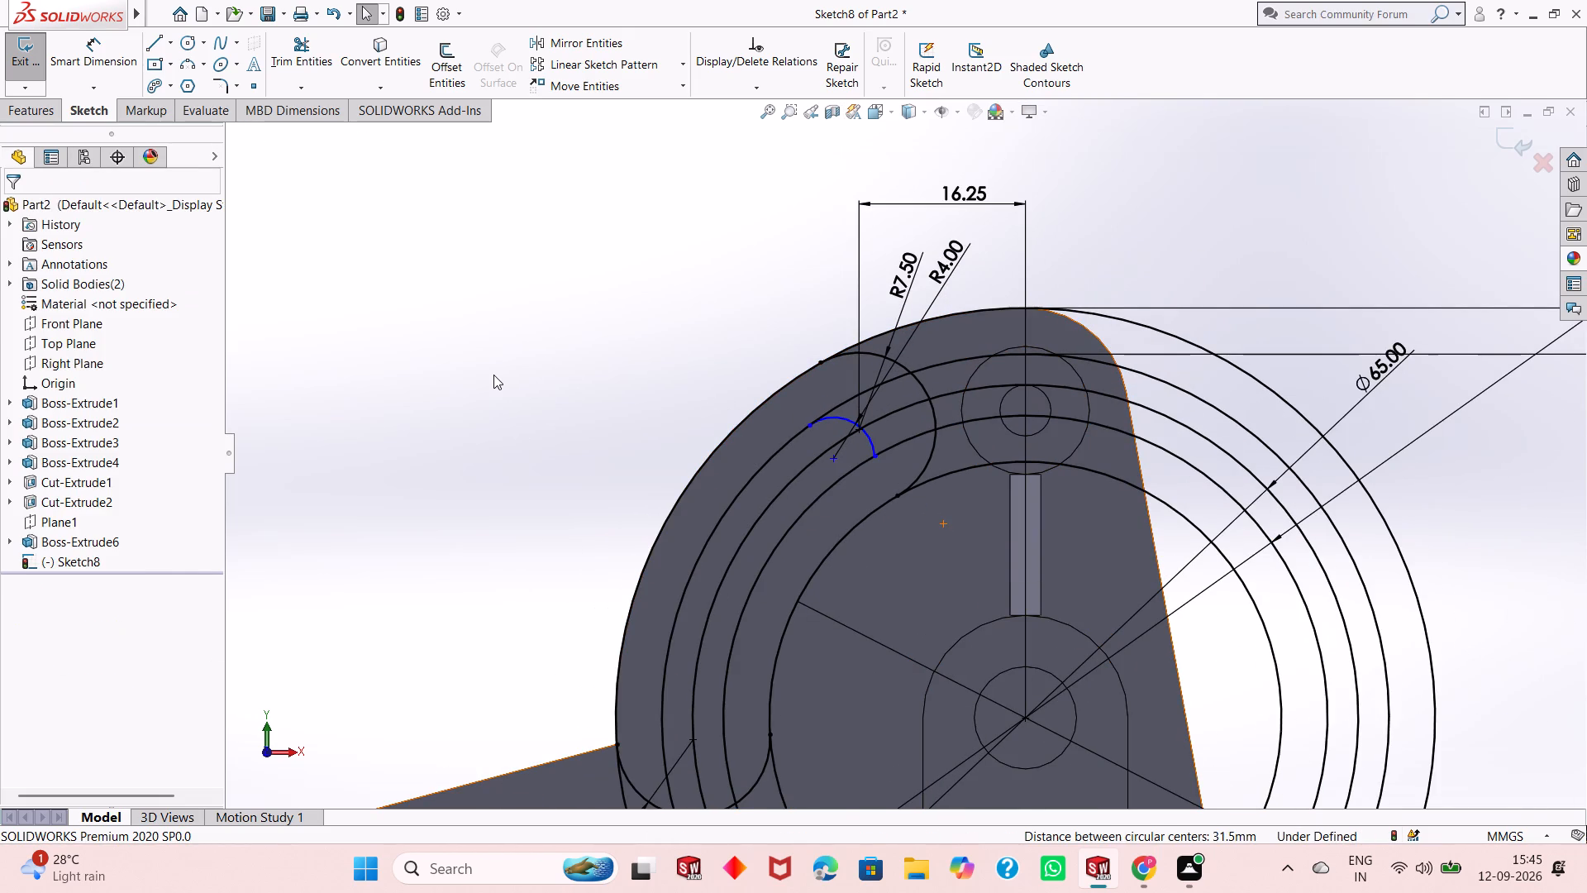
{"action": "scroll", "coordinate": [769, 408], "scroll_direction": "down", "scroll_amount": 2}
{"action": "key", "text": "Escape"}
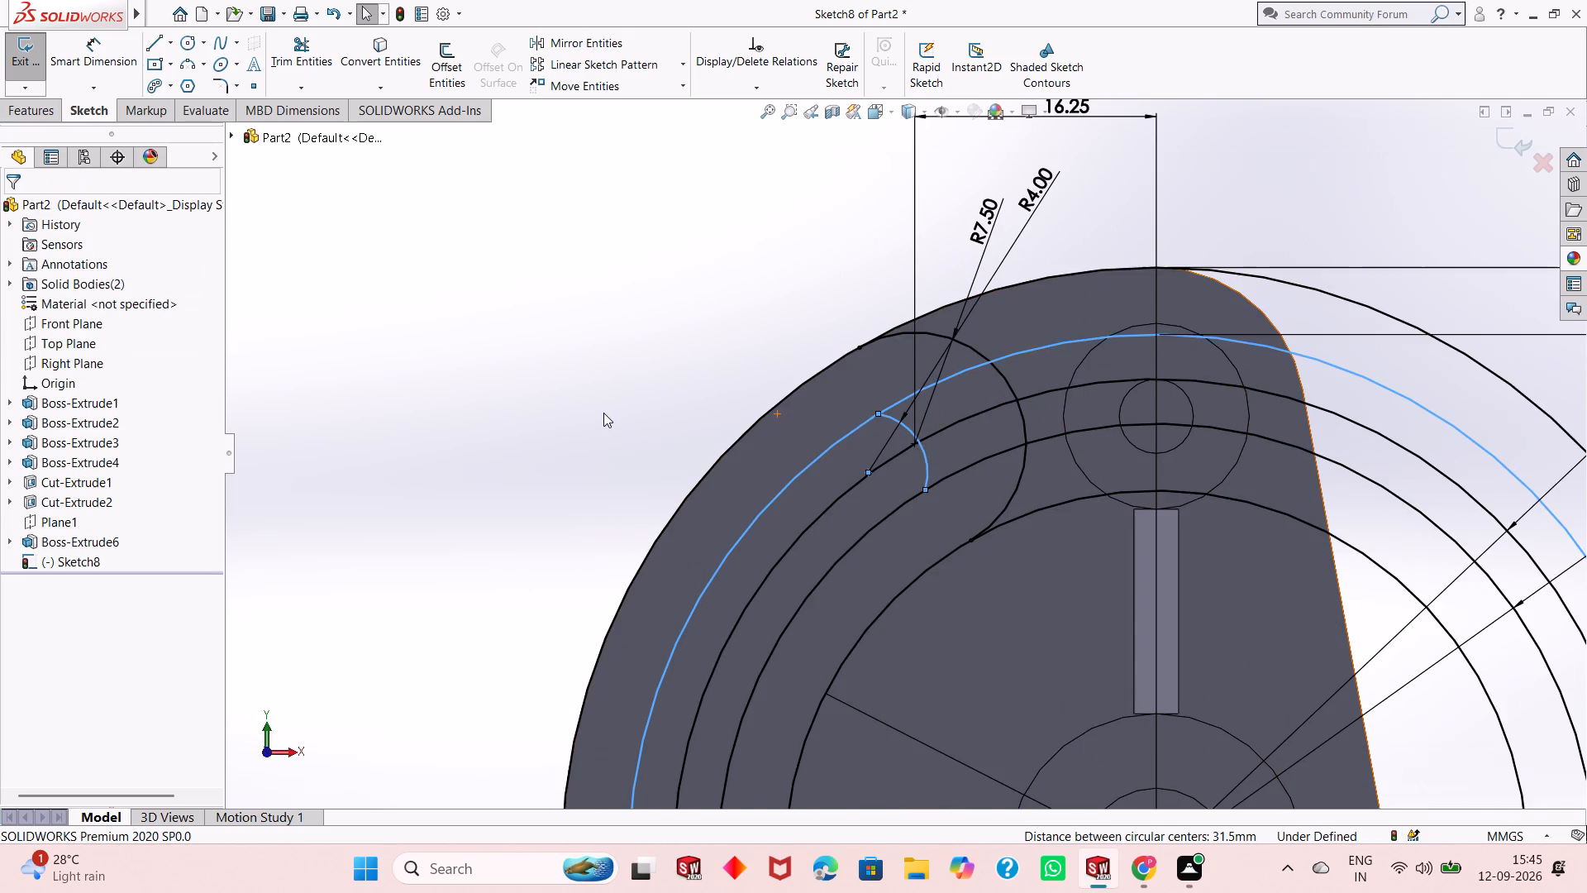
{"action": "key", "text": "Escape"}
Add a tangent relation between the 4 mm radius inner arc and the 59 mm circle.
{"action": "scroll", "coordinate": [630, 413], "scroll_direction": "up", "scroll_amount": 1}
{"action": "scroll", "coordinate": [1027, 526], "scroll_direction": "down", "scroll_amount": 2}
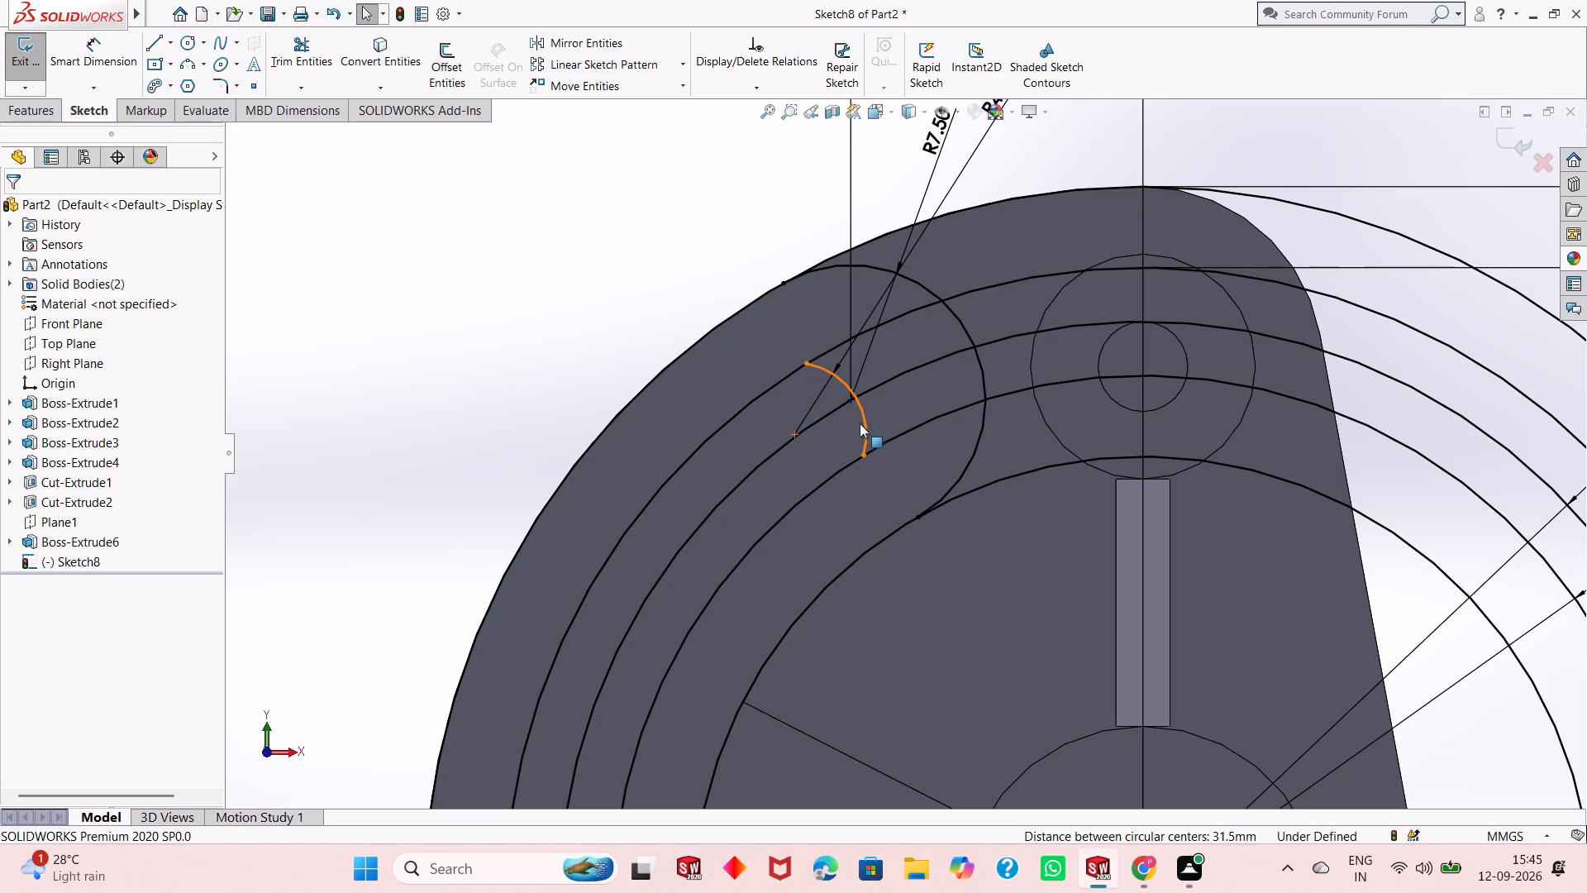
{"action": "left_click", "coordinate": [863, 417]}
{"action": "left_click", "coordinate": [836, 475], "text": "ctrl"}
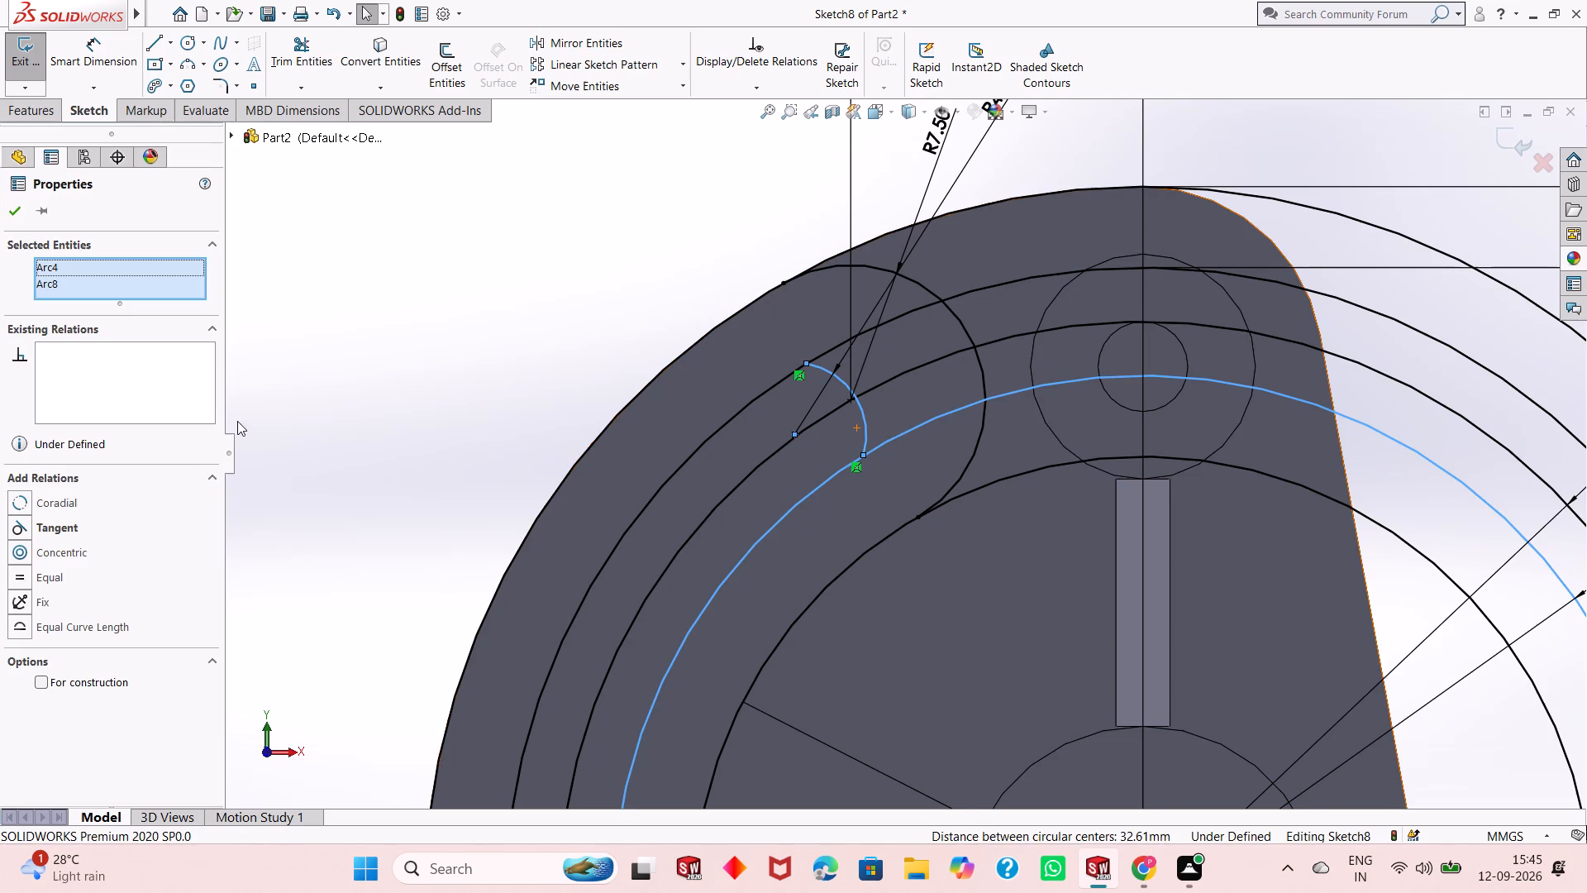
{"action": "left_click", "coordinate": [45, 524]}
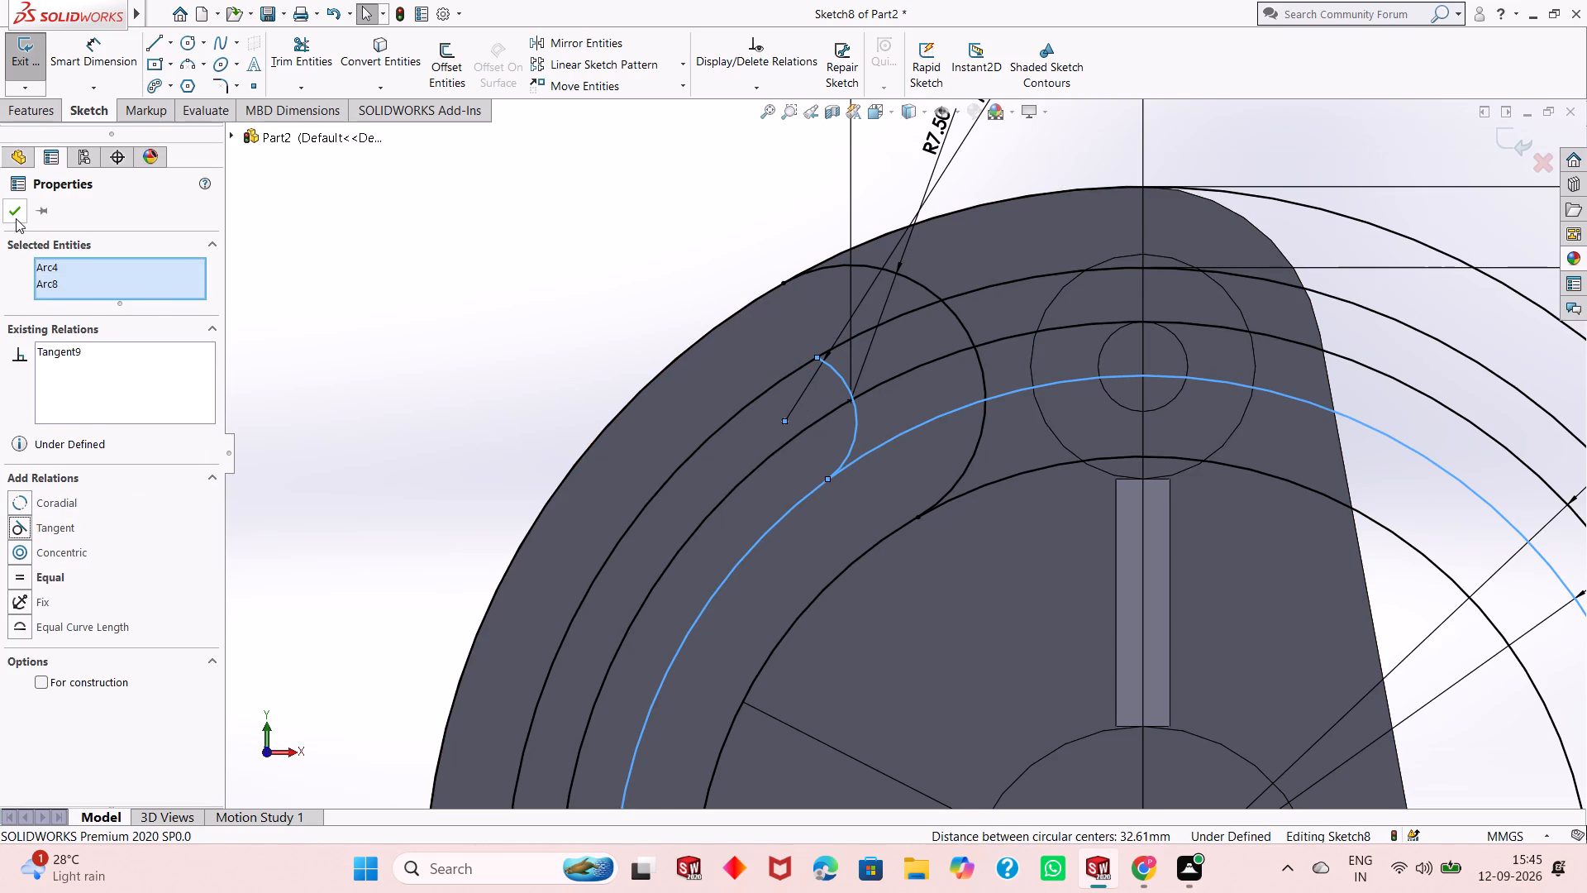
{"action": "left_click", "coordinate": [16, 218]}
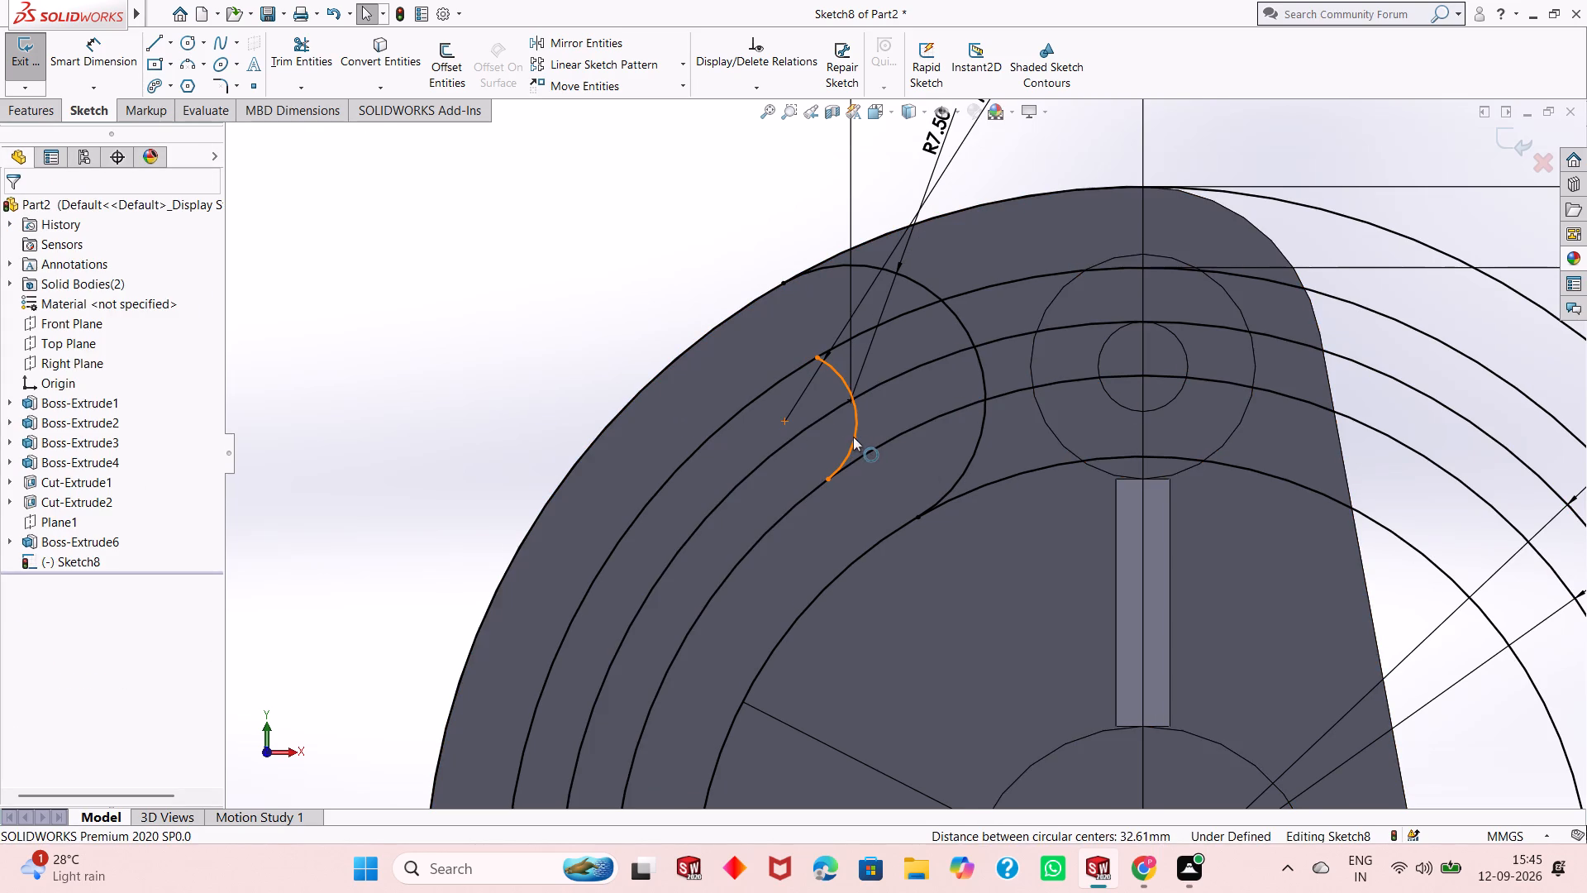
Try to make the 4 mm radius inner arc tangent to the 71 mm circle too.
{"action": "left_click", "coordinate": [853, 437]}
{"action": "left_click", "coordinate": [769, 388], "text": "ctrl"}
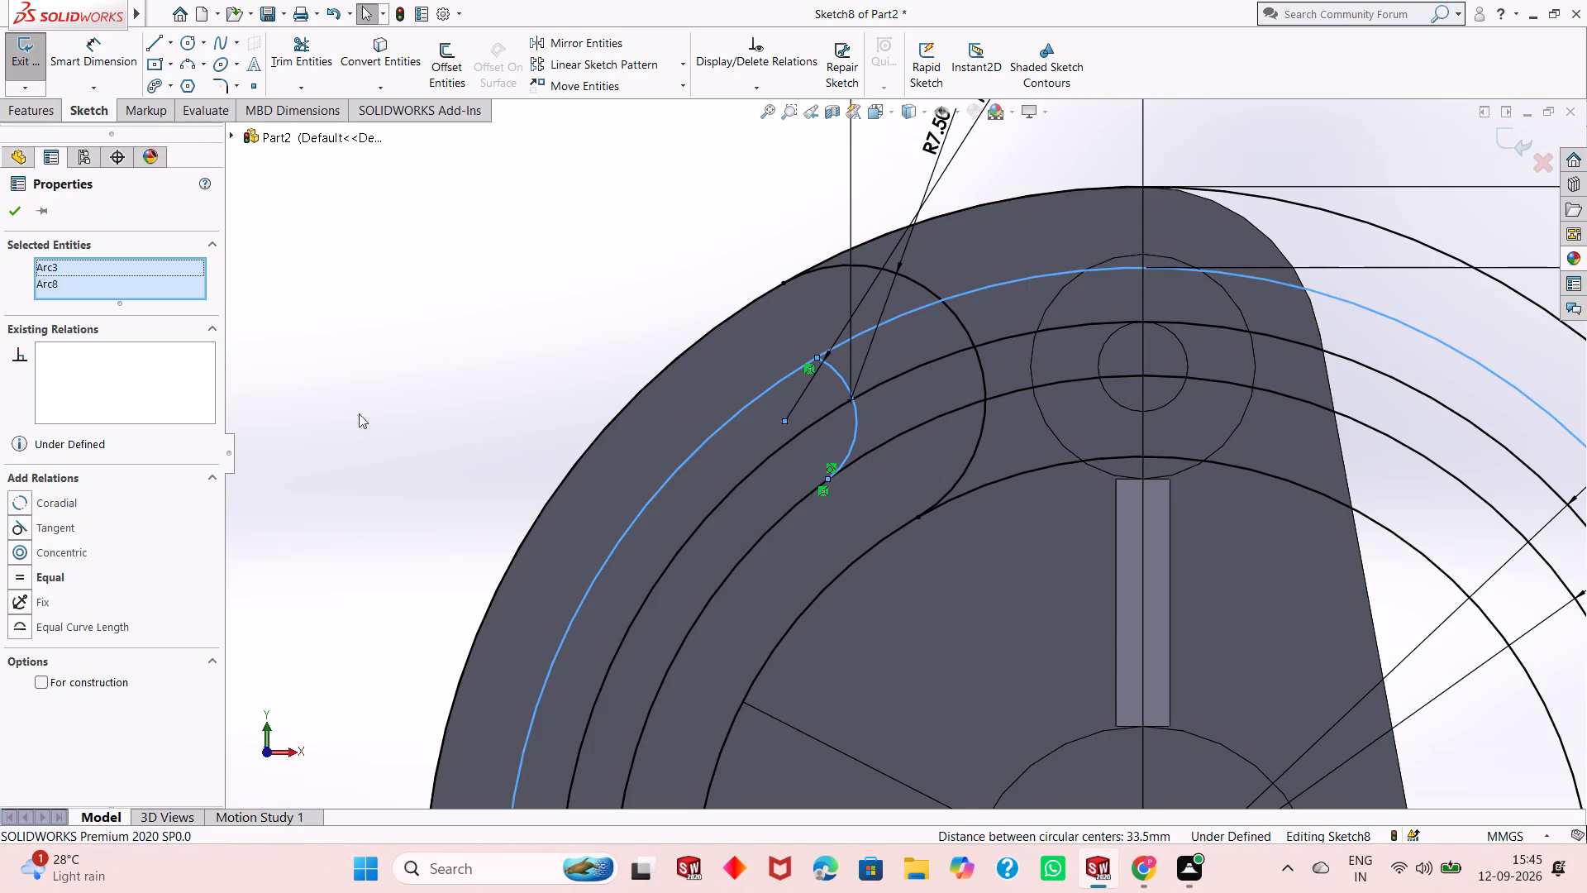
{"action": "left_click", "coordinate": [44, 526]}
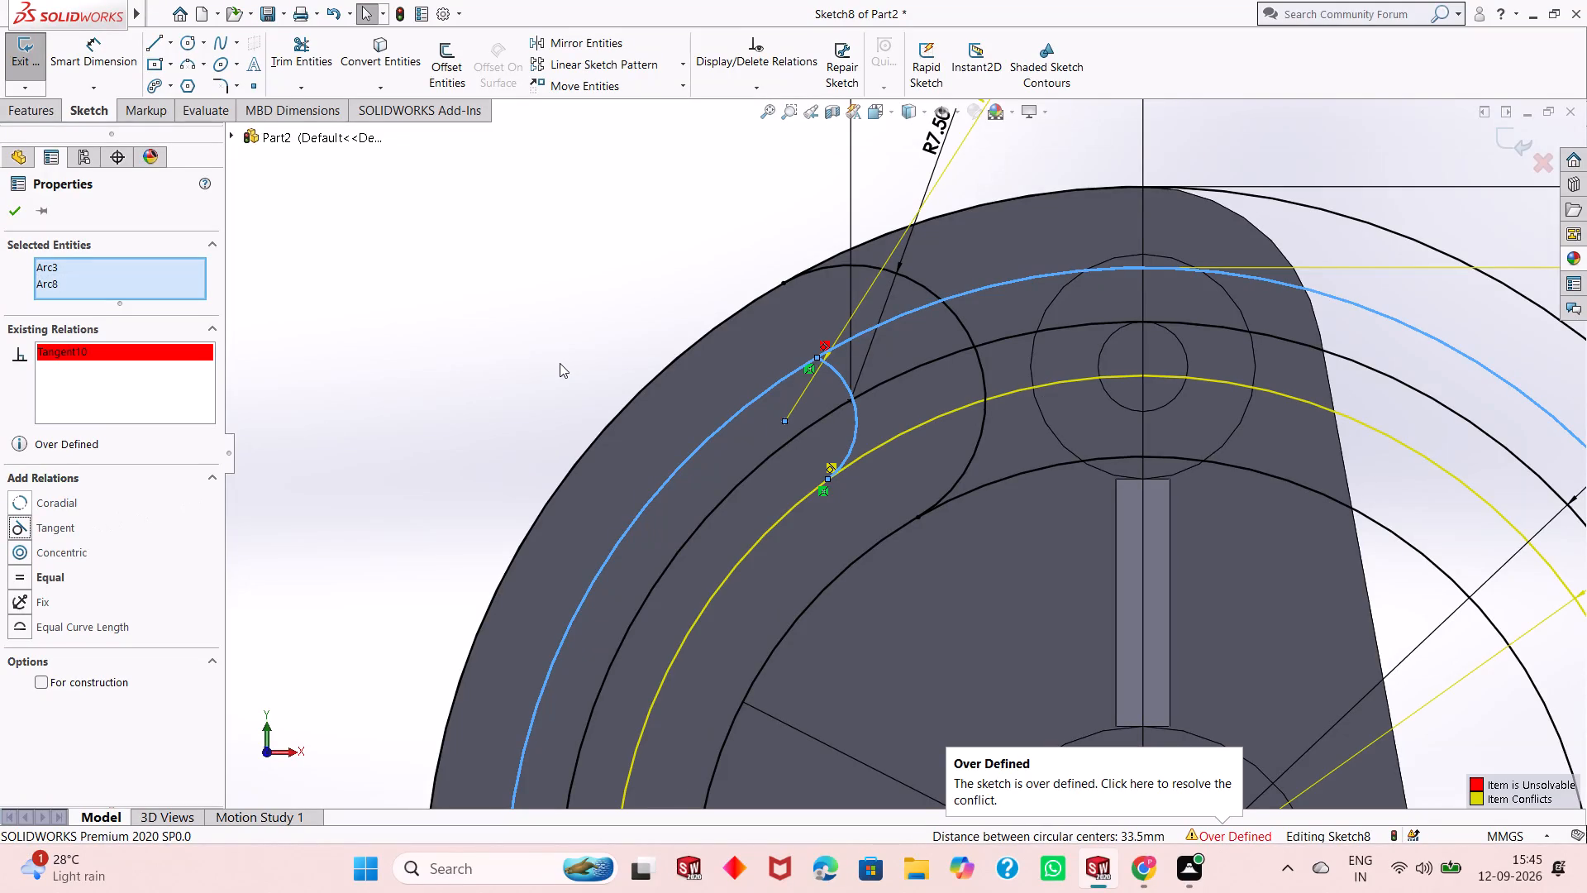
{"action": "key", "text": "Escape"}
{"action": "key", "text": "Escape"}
Undo the tangent relations, the 4.00 mm radius dimension and the inner arc at the slot's upper end.
{"action": "key", "text": "ctrl+z"}
{"action": "scroll", "coordinate": [668, 461], "scroll_direction": "up", "scroll_amount": 1, "text": "ctrl"}
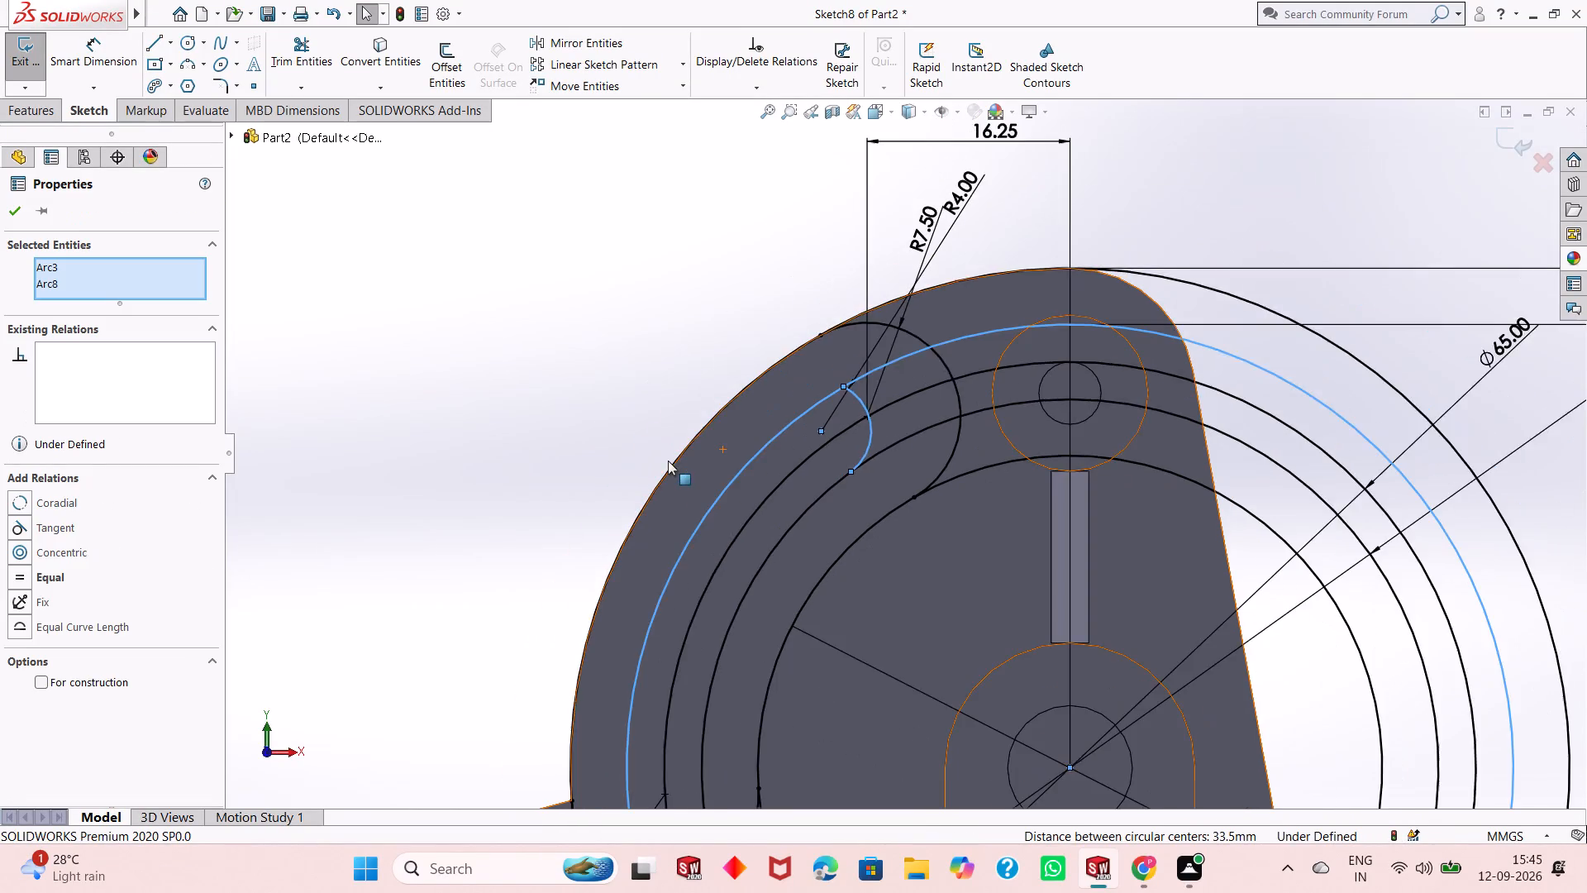
{"action": "scroll", "coordinate": [668, 461], "scroll_direction": "up", "scroll_amount": 2, "text": "ctrl"}
{"action": "key", "text": "ctrl+z"}
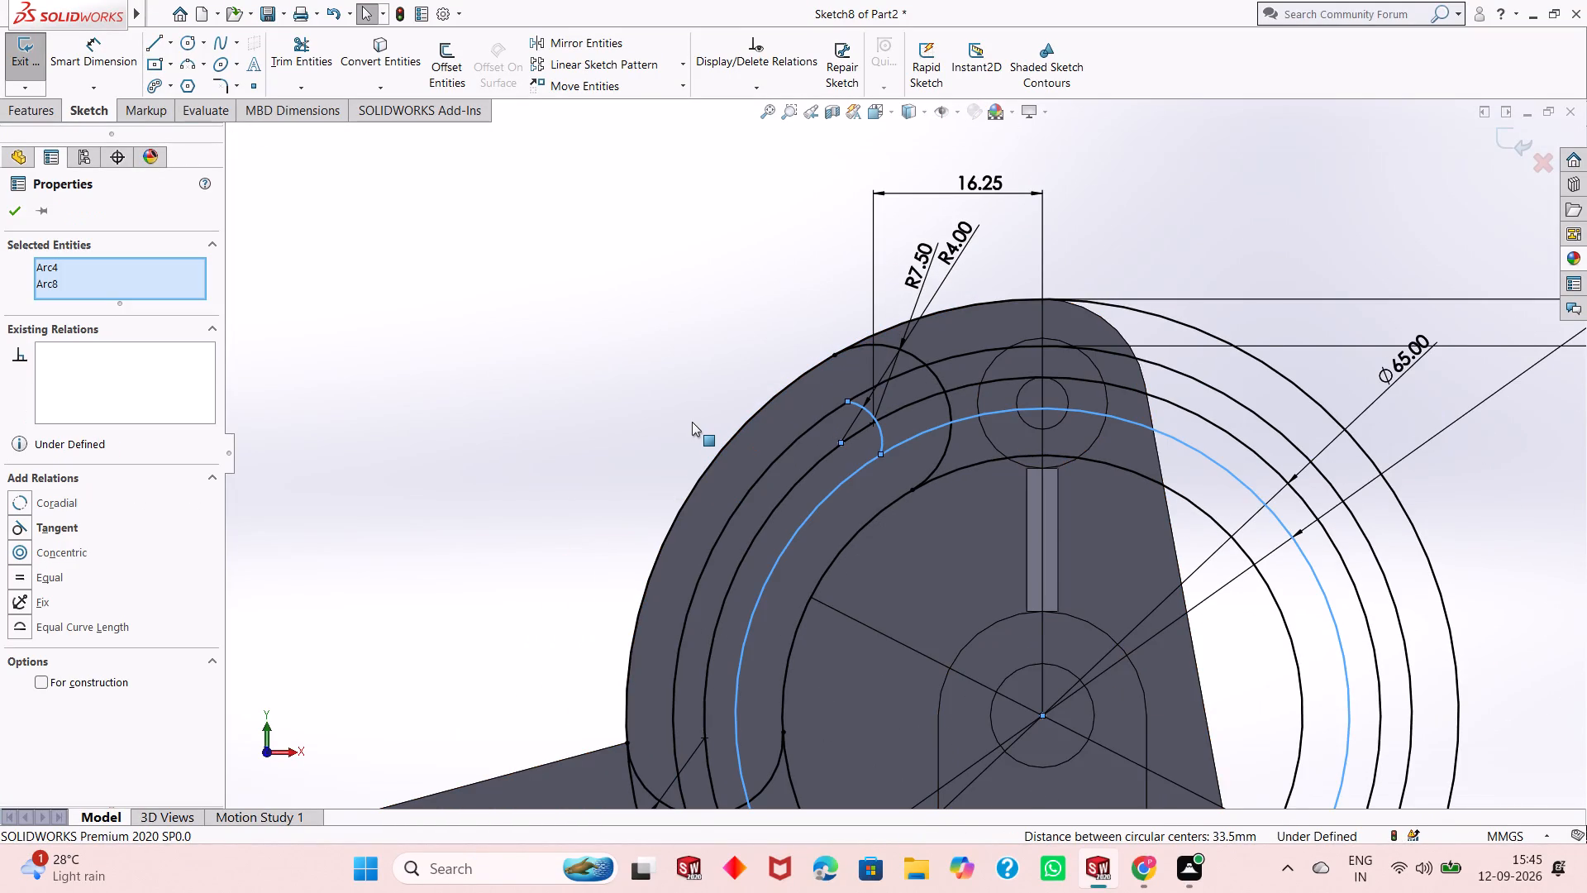
{"action": "key", "text": "ctrl+z"}
{"action": "key", "text": "ctrl+z"}
{"action": "key", "text": "ctrl+z"}
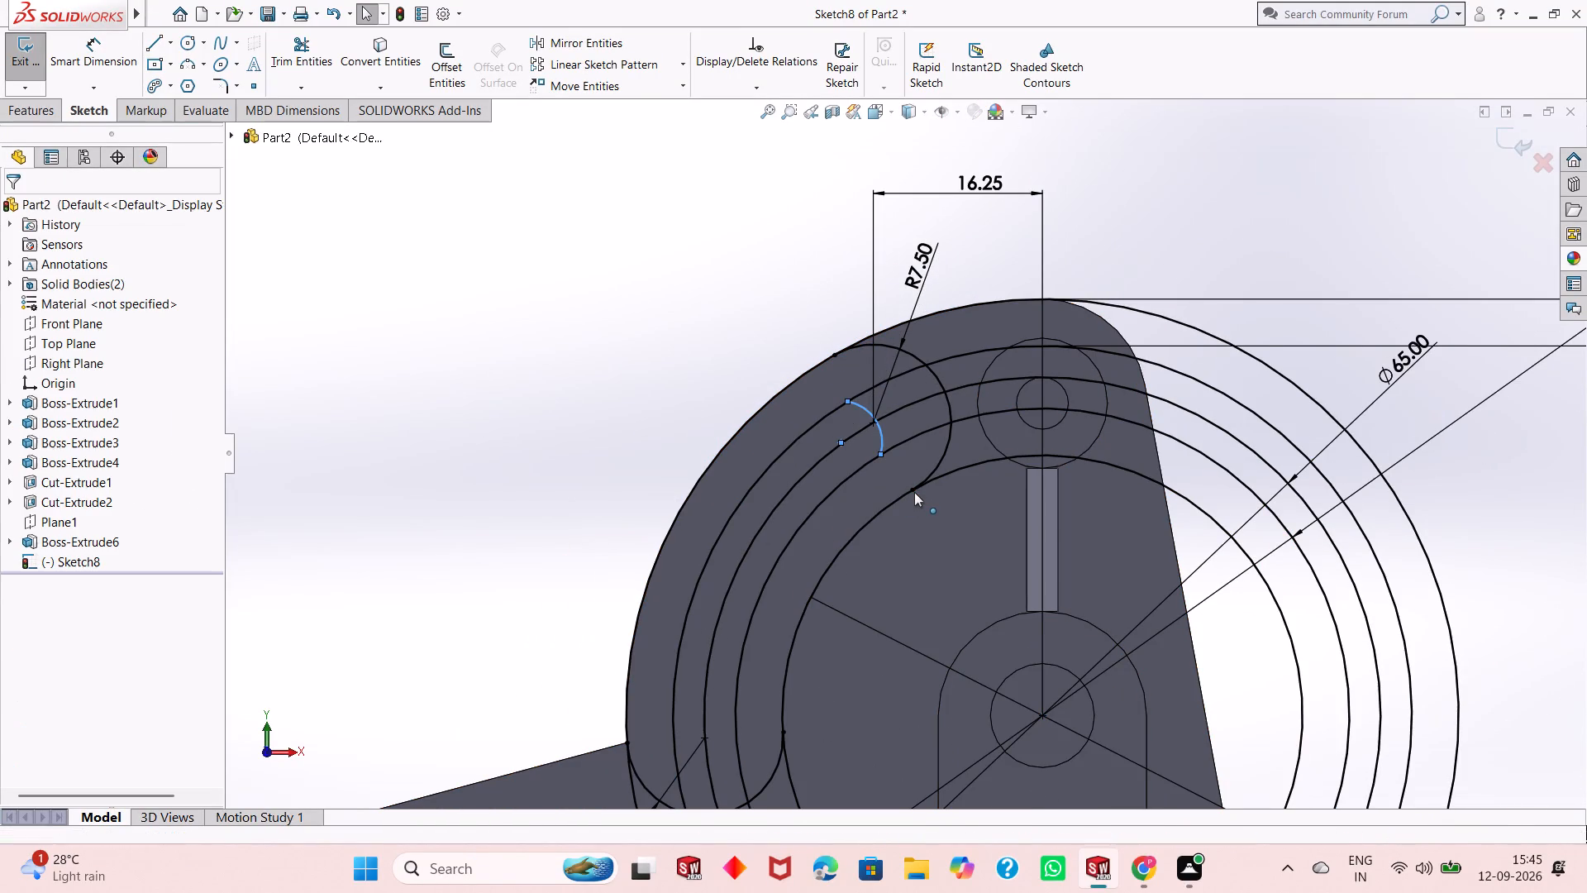
{"action": "scroll", "coordinate": [850, 472], "scroll_direction": "up", "scroll_amount": 2}
{"action": "scroll", "coordinate": [908, 436], "scroll_direction": "up", "scroll_amount": 1}
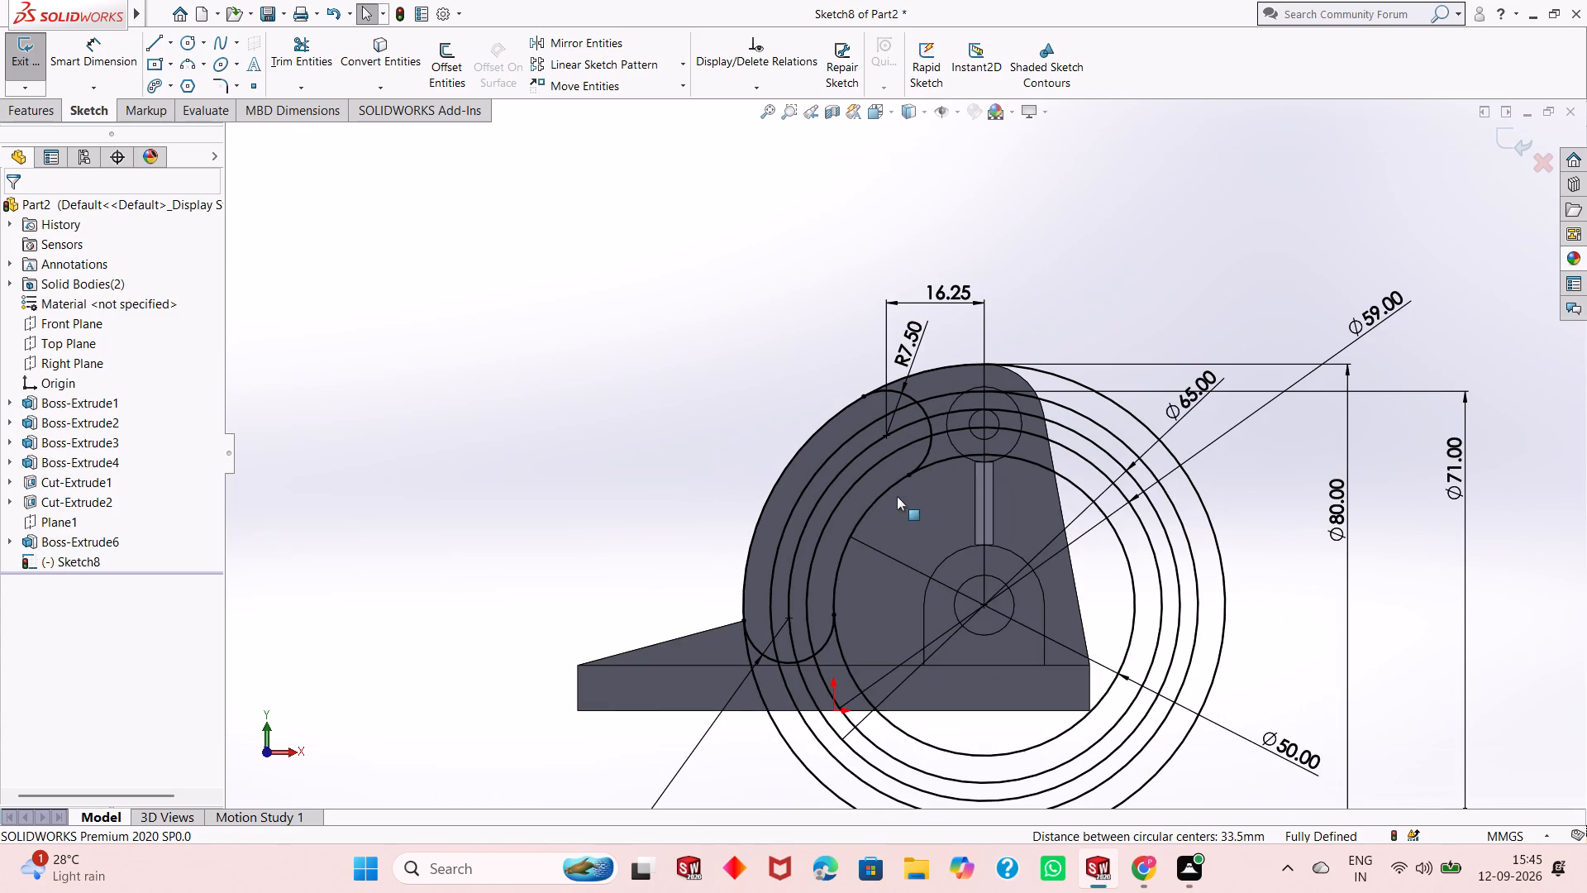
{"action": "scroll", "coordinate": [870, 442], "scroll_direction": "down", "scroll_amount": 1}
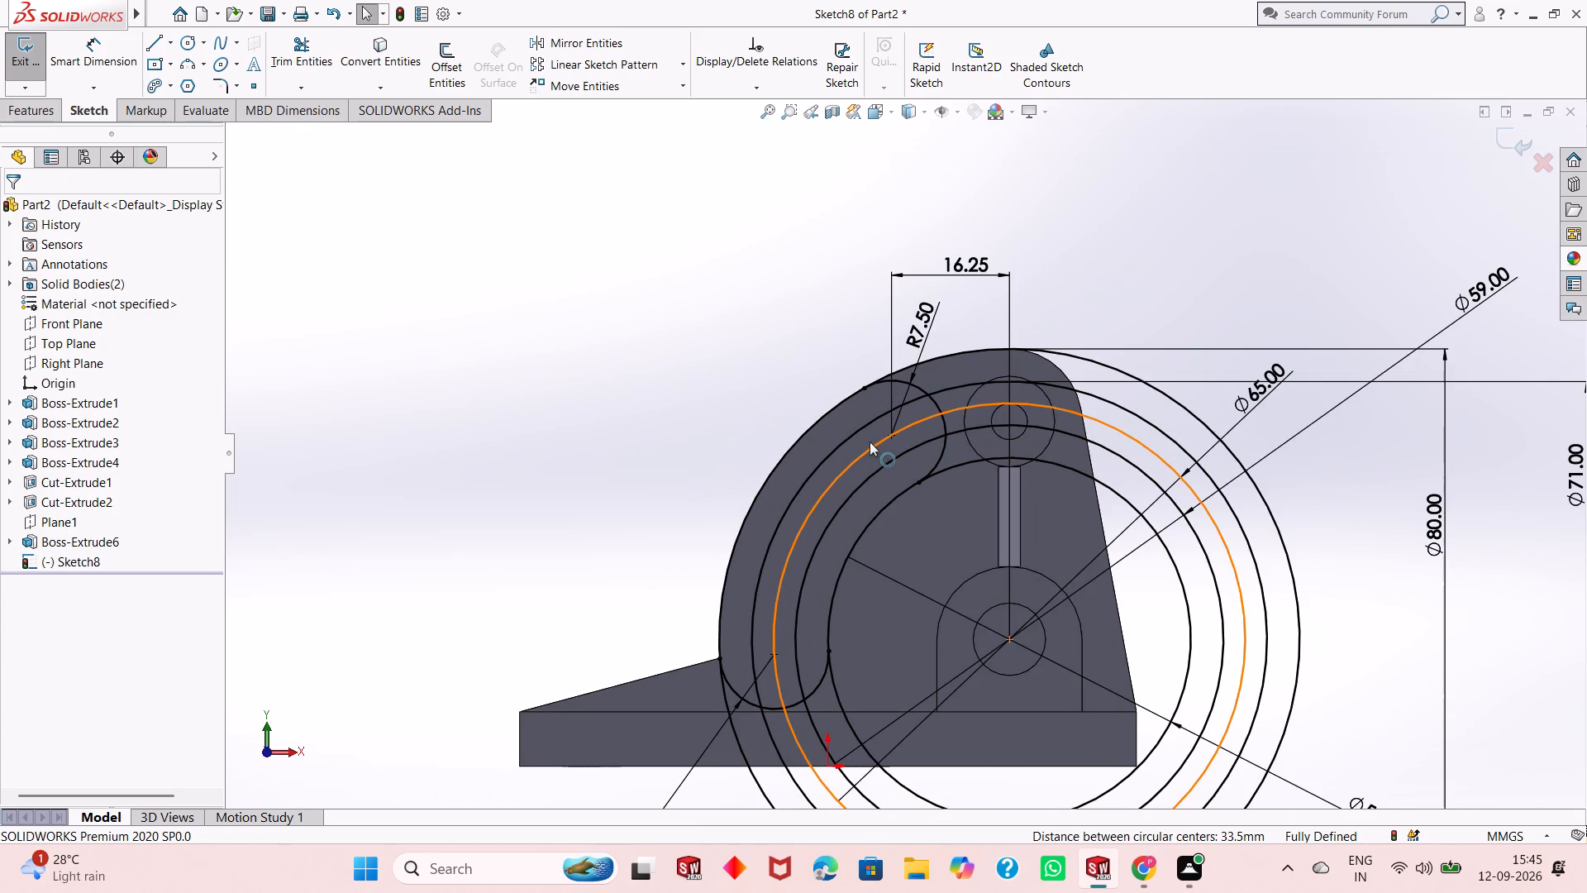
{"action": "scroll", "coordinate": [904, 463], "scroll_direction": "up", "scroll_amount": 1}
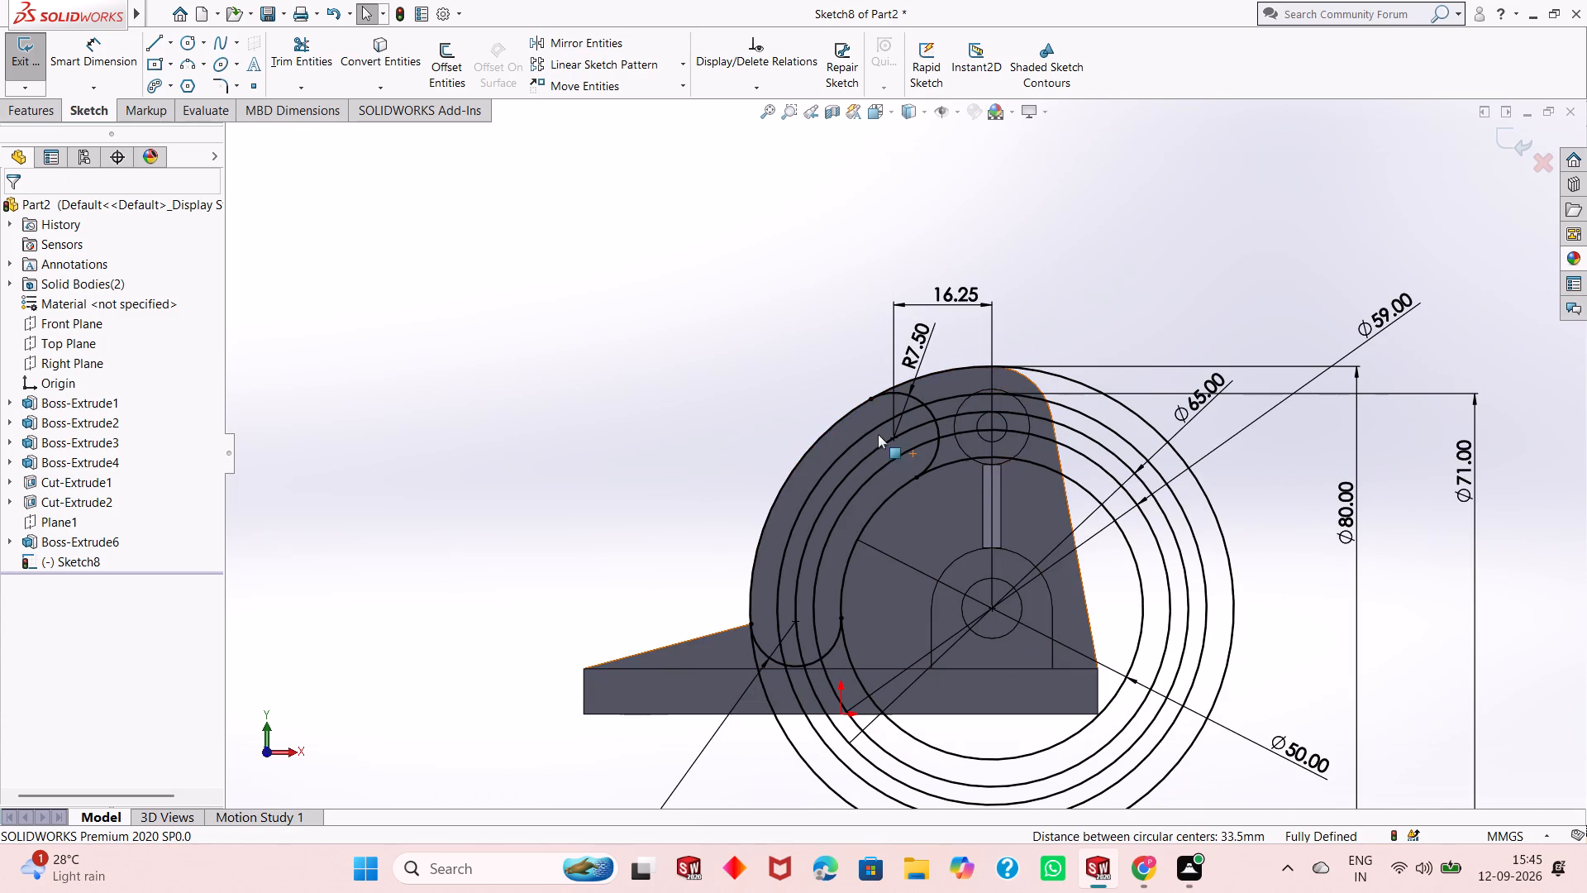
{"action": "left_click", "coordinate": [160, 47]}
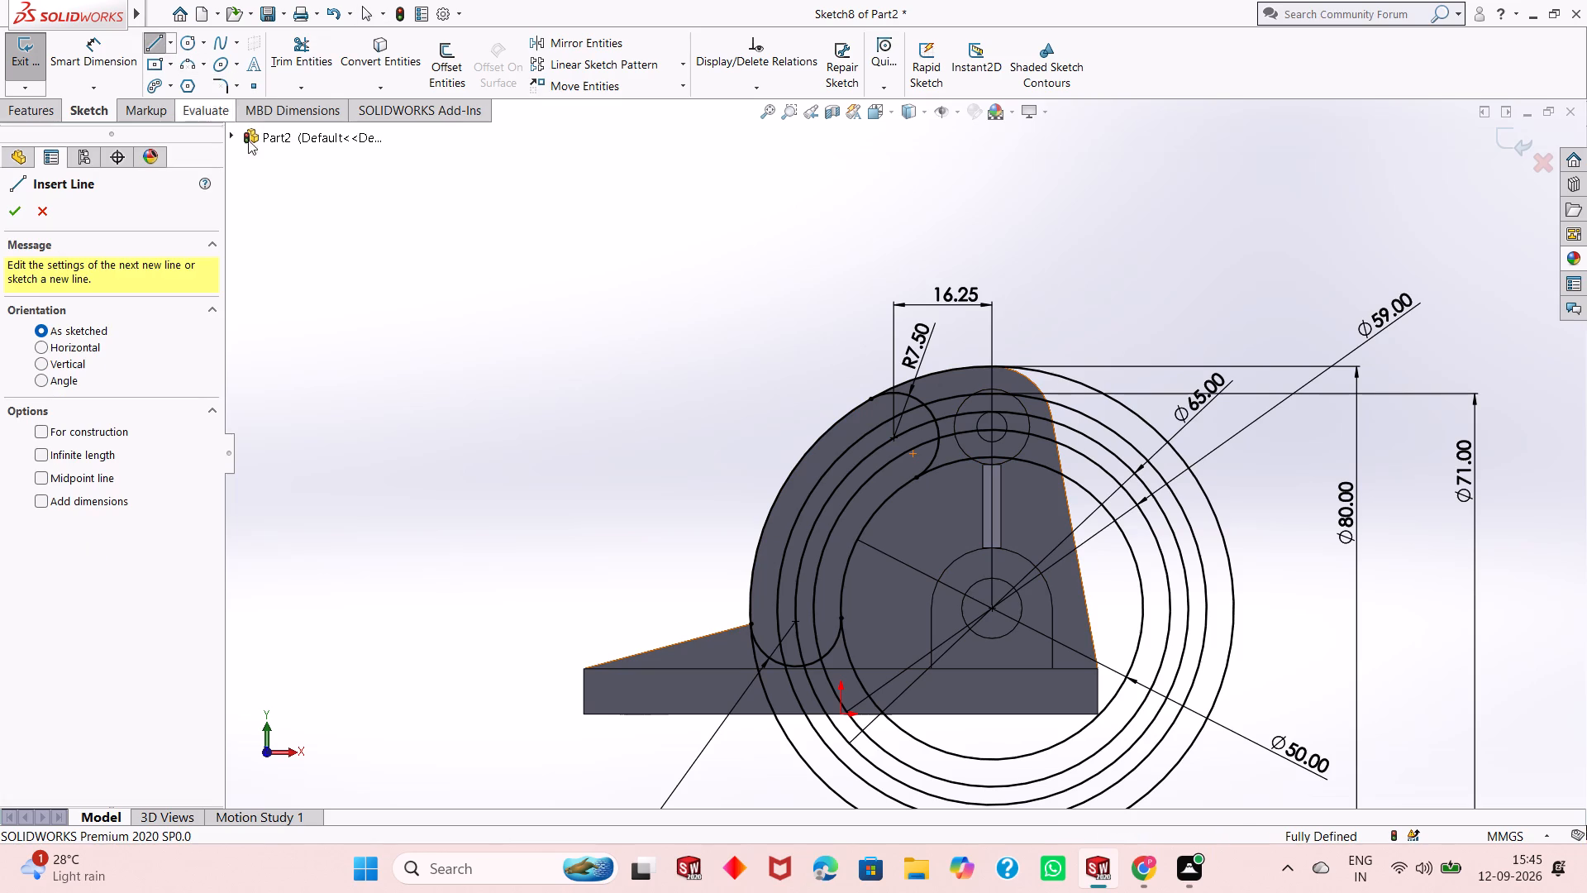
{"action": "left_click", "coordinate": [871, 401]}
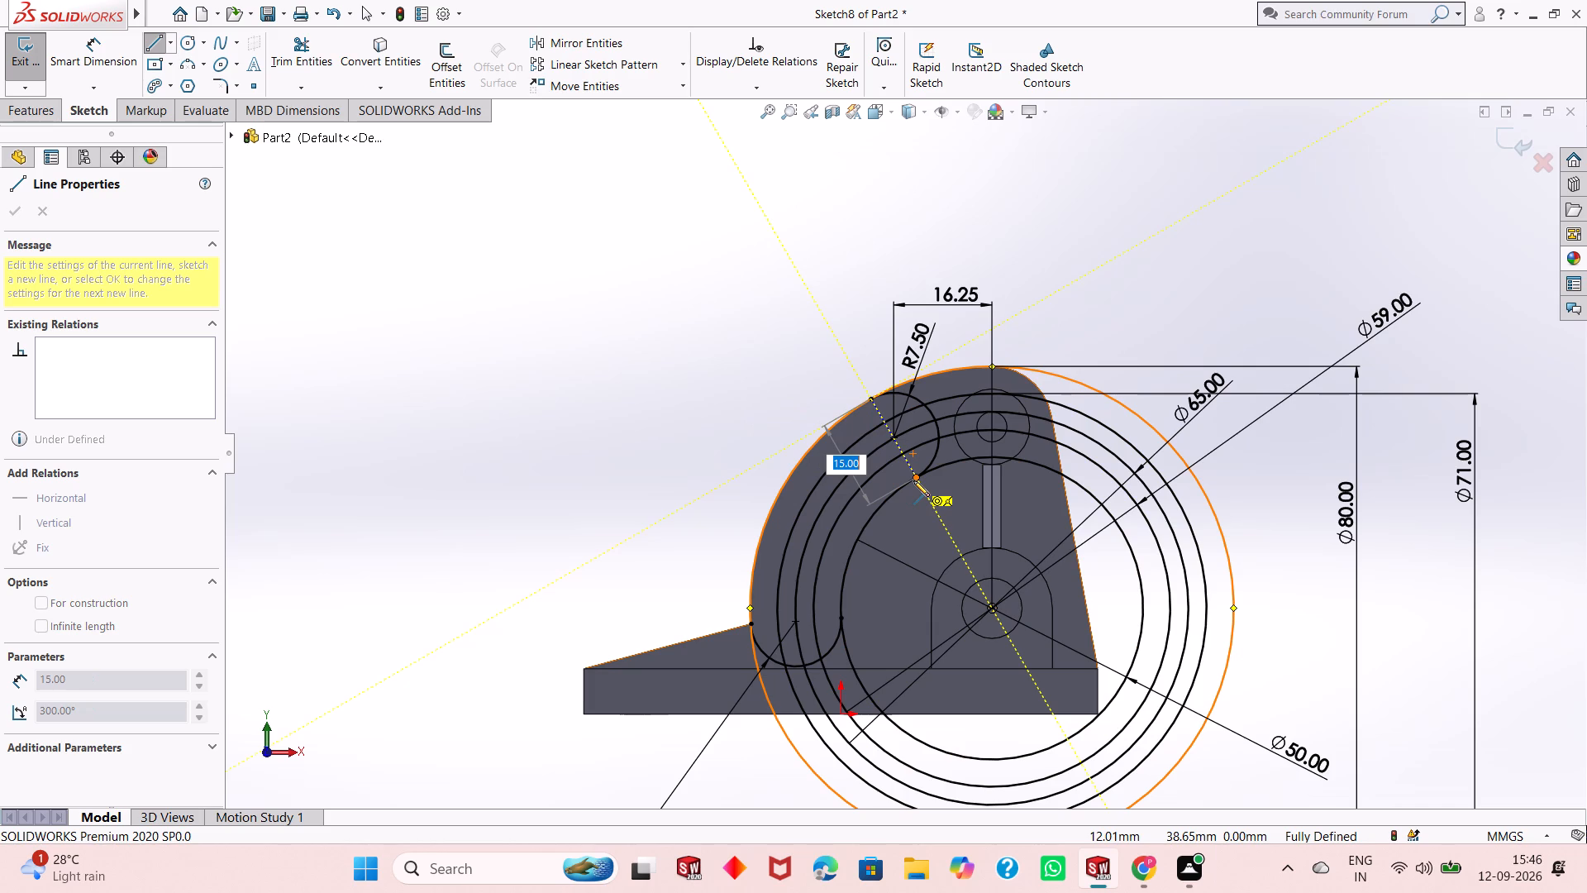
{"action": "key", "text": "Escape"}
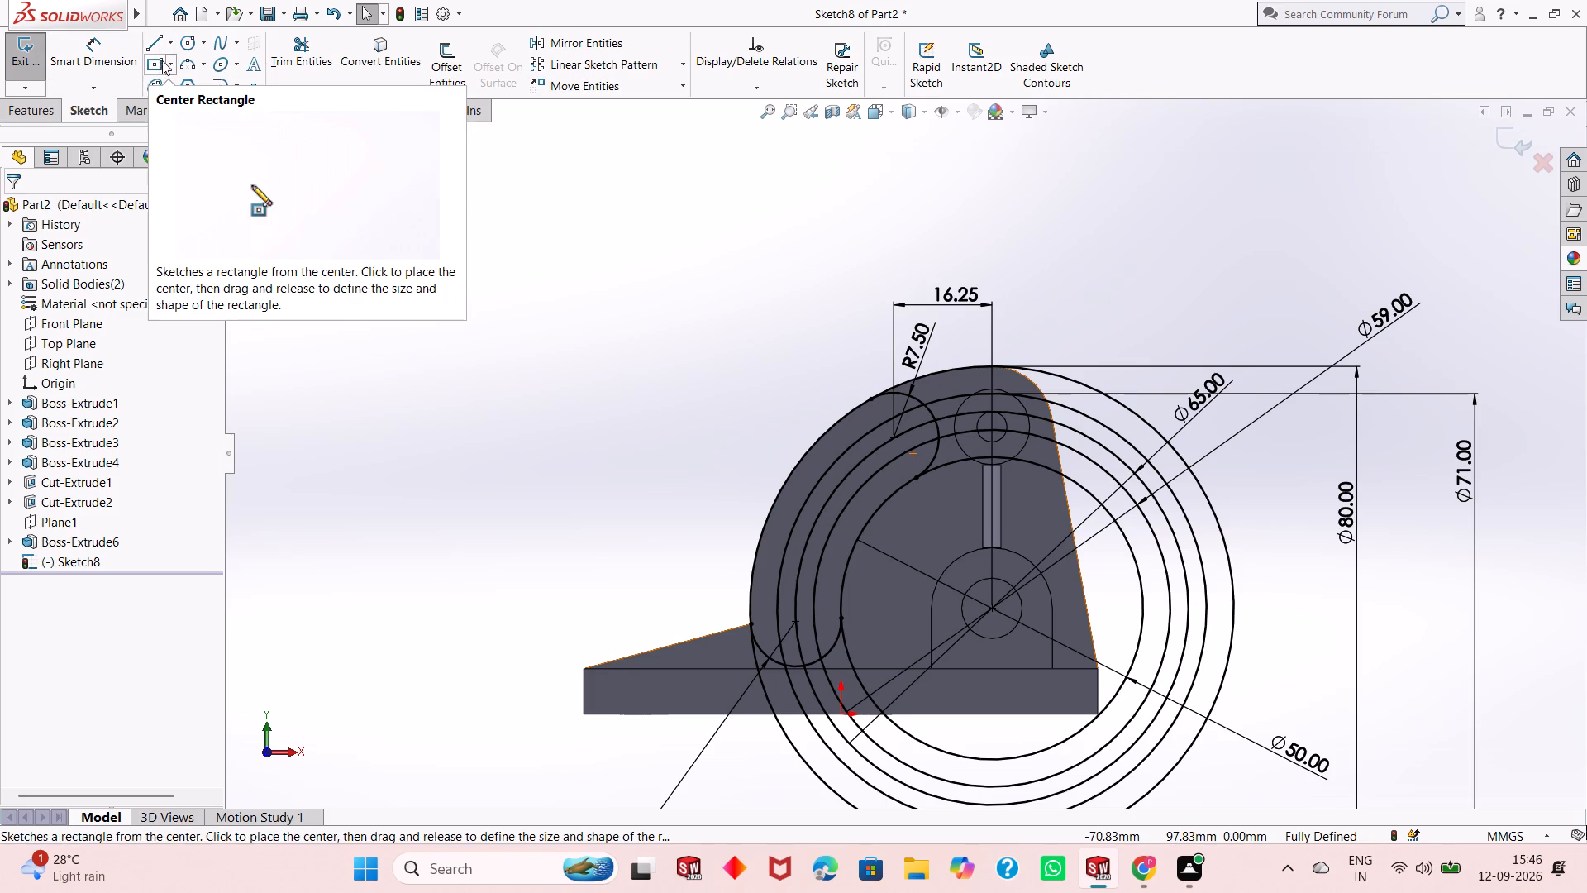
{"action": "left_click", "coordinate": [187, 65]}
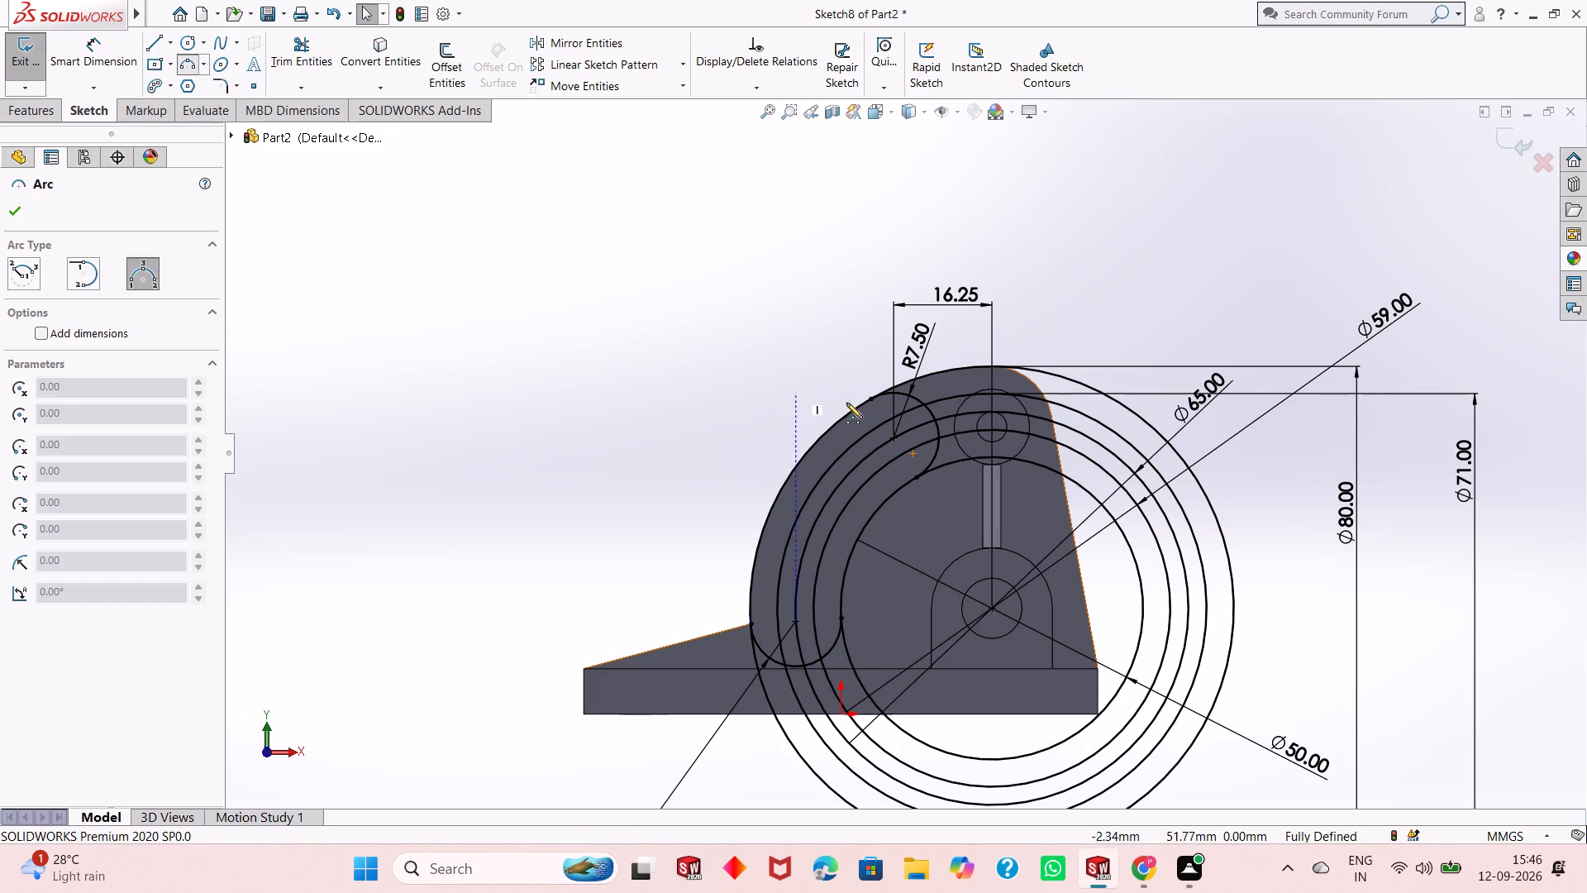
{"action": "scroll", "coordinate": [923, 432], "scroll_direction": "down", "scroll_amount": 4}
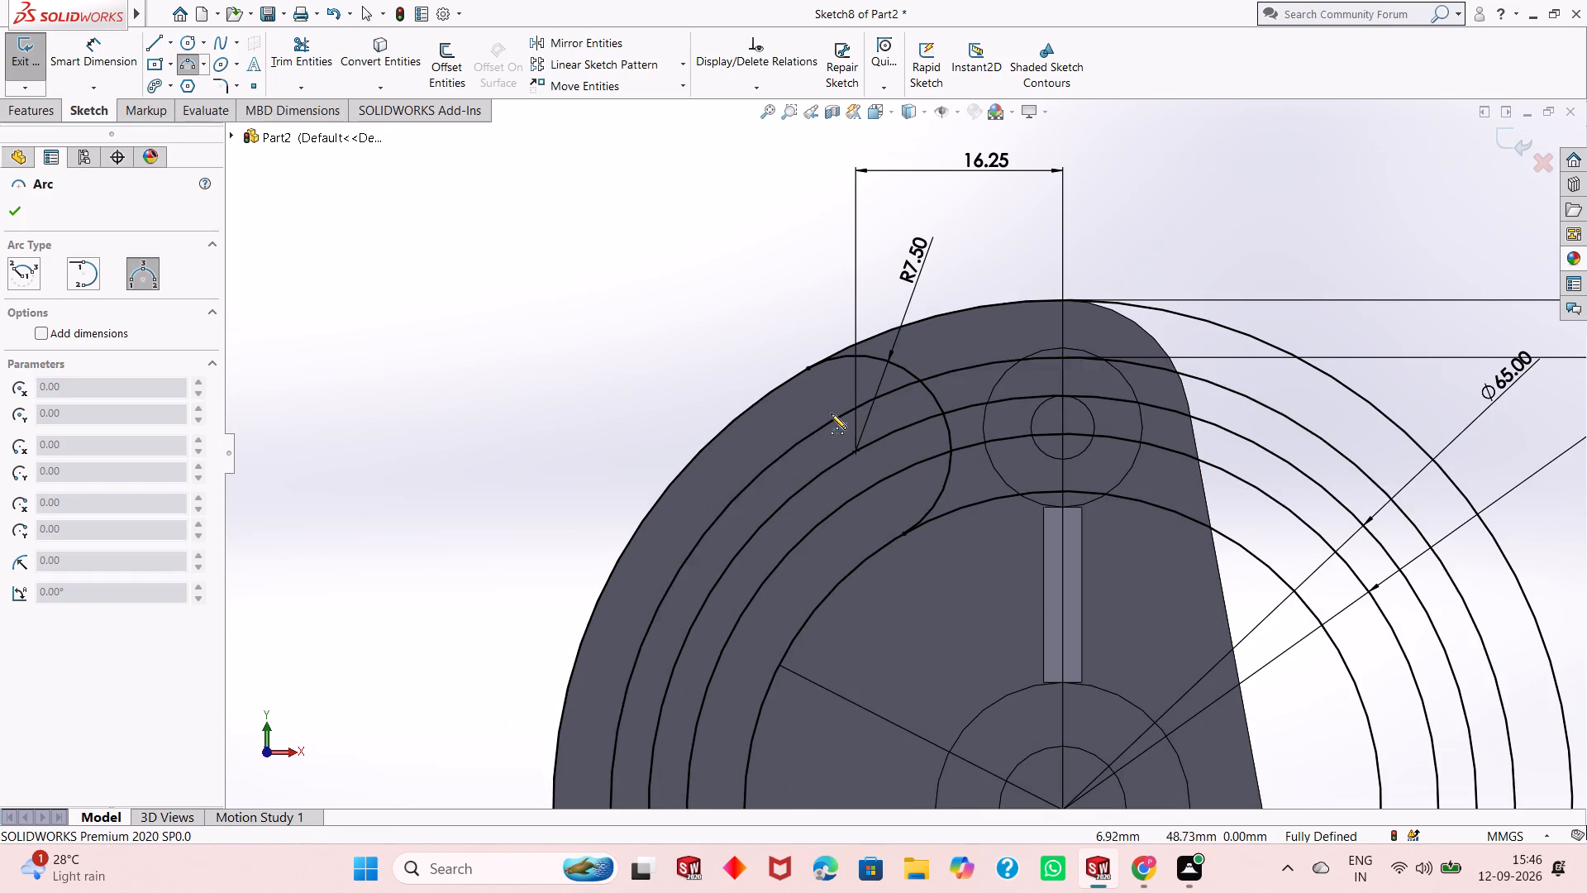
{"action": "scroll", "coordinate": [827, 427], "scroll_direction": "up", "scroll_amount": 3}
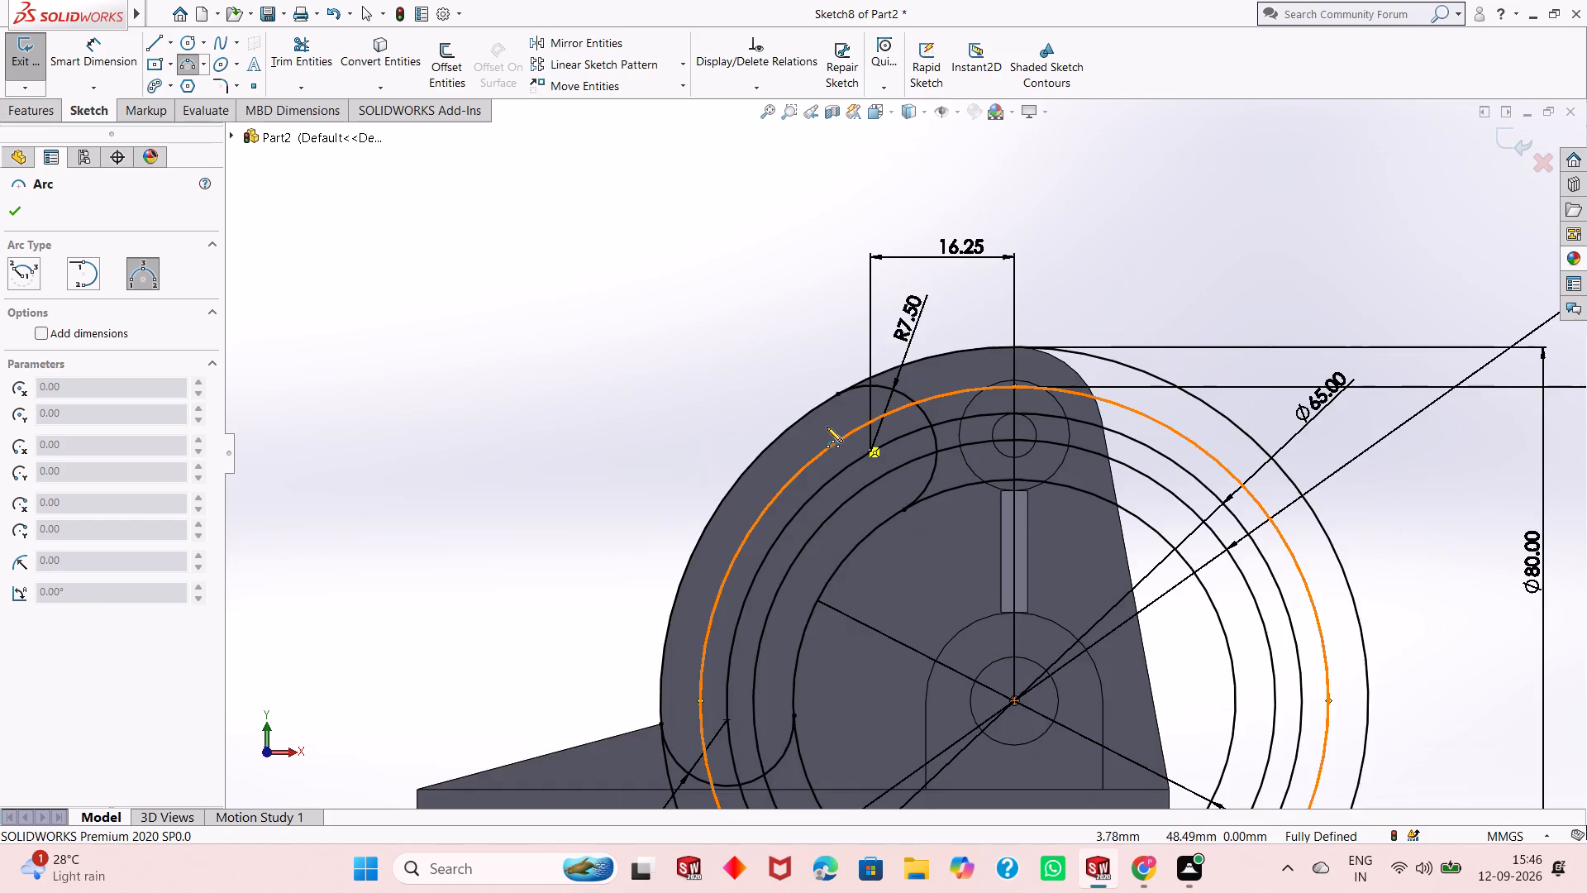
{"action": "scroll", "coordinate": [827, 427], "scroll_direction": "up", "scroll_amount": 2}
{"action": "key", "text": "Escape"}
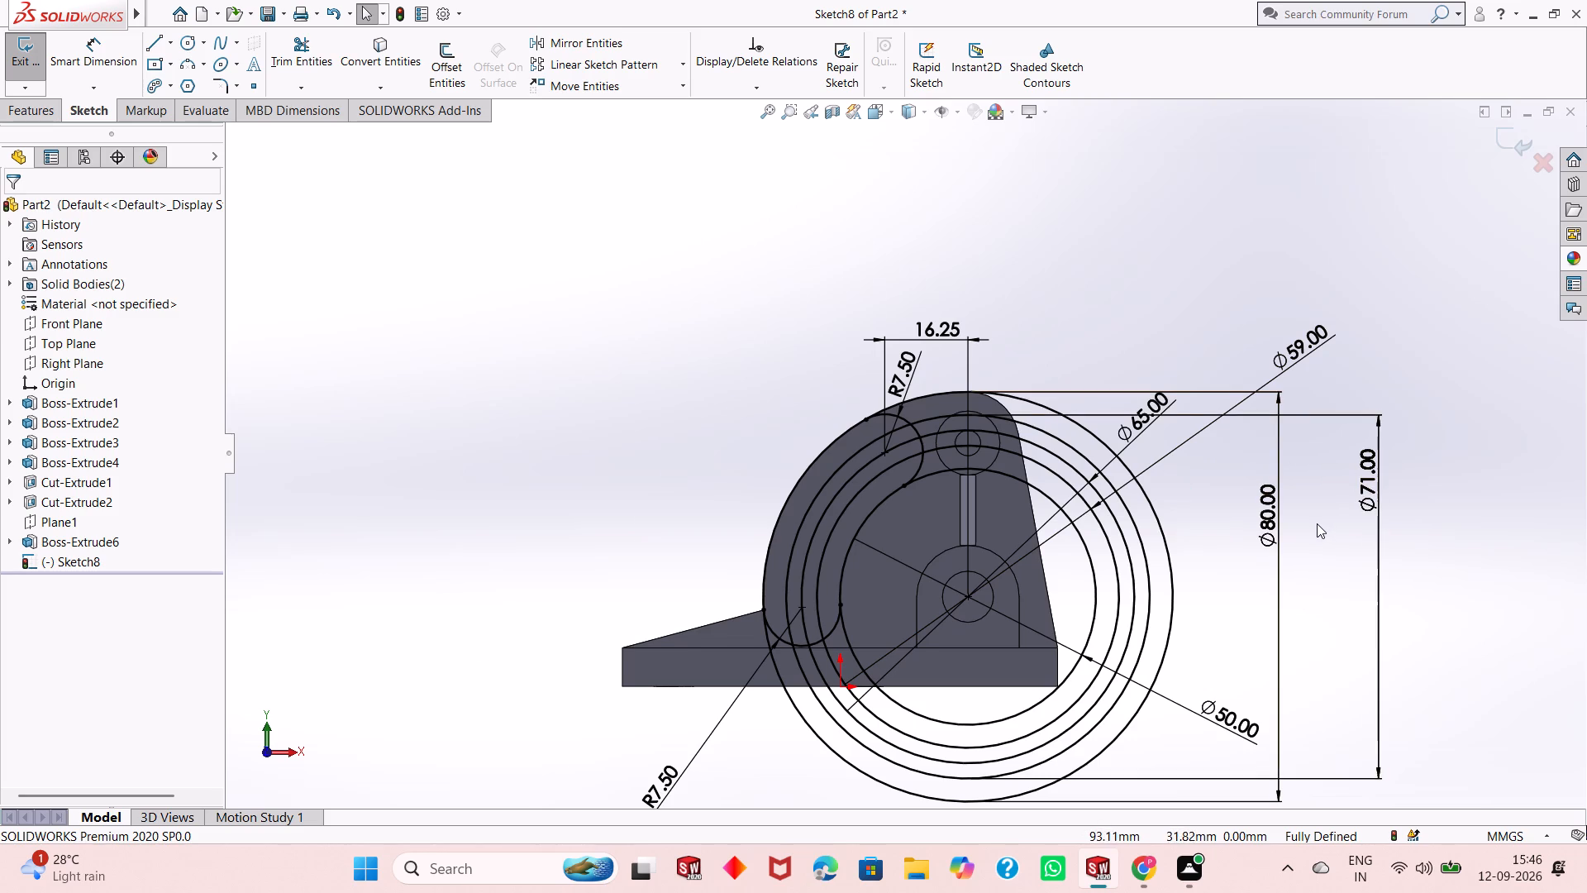
Change the 71 mm circle's diameter to 69 mm and the 59 mm circle's diameter to 61 mm.
{"action": "scroll", "coordinate": [1317, 523], "scroll_direction": "down", "scroll_amount": 1}
{"action": "scroll", "coordinate": [1121, 541], "scroll_direction": "up", "scroll_amount": 1}
{"action": "scroll", "coordinate": [1048, 532], "scroll_direction": "up", "scroll_amount": 1}
{"action": "scroll", "coordinate": [919, 470], "scroll_direction": "down", "scroll_amount": 2}
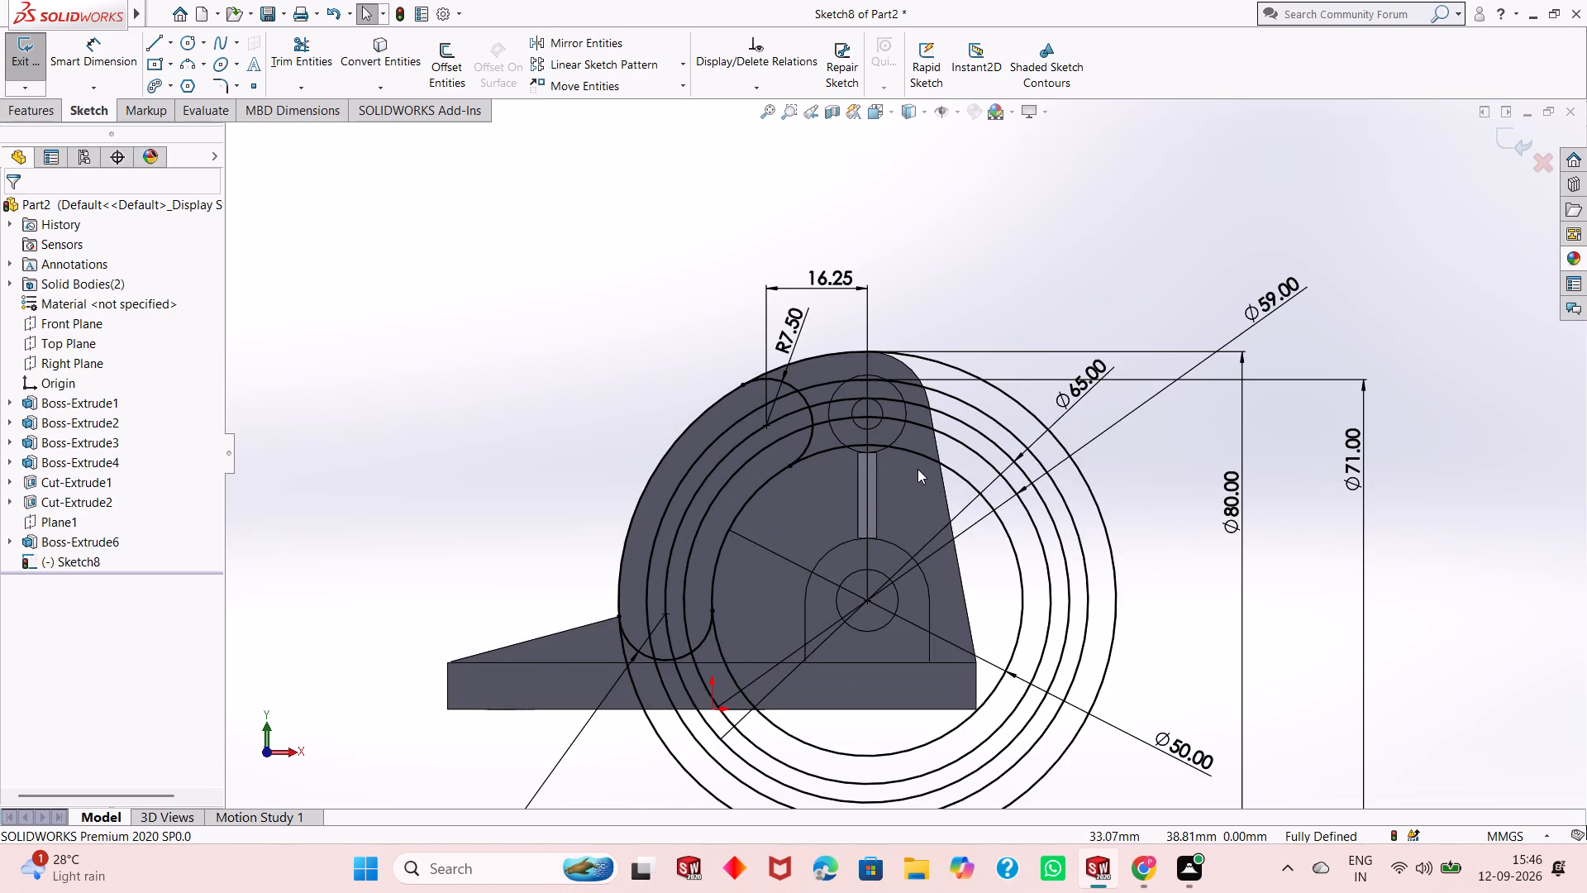
{"action": "scroll", "coordinate": [917, 468], "scroll_direction": "down", "scroll_amount": 1}
{"action": "key", "text": "Escape"}
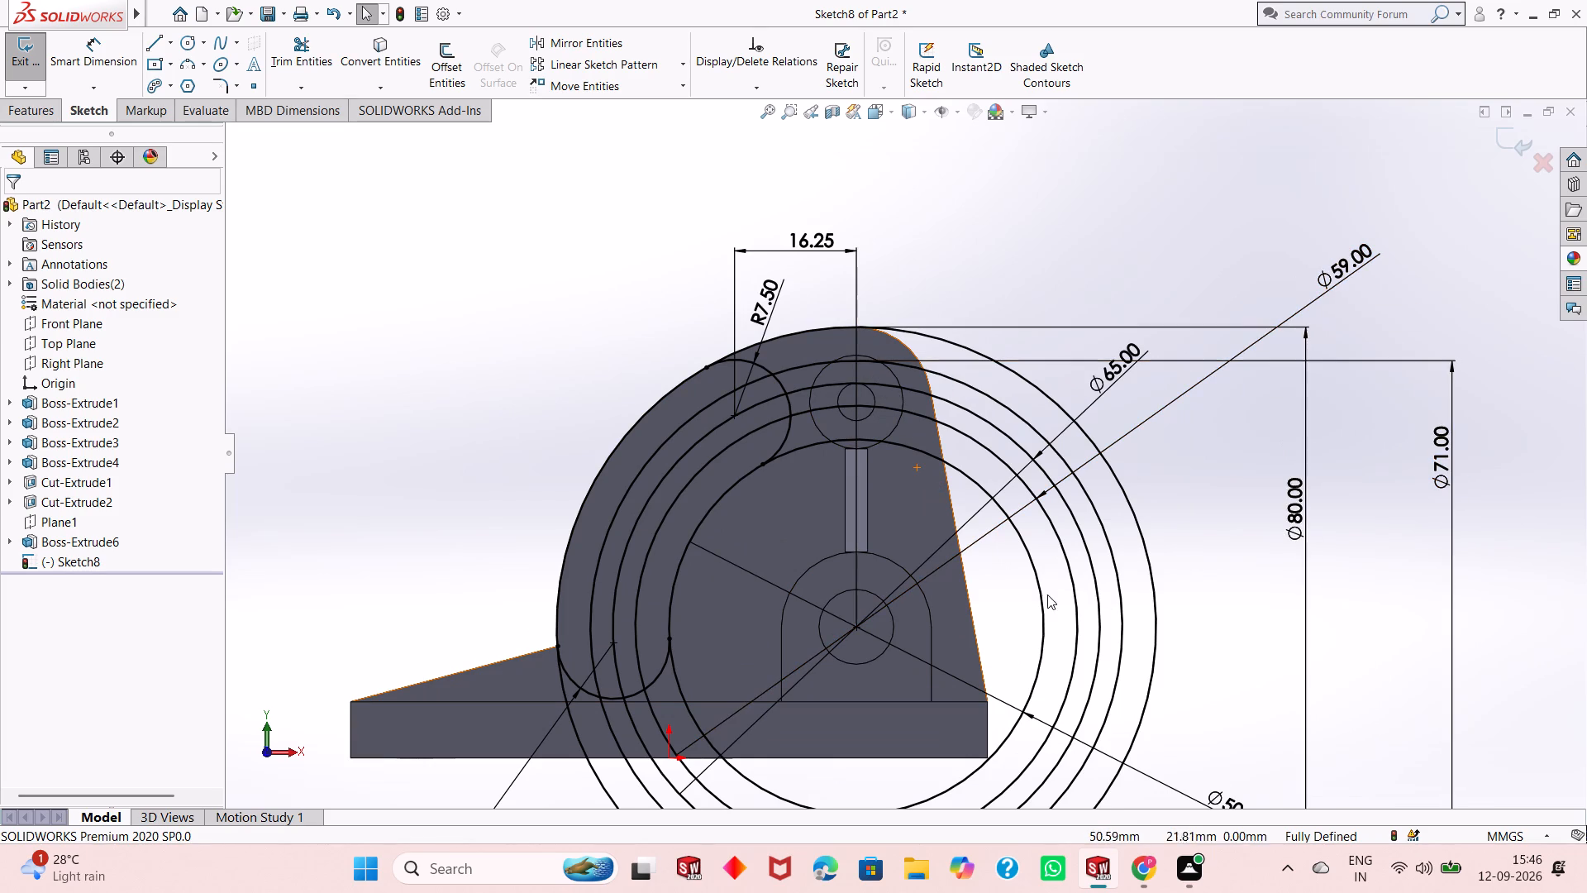
{"action": "double_click", "coordinate": [1437, 462]}
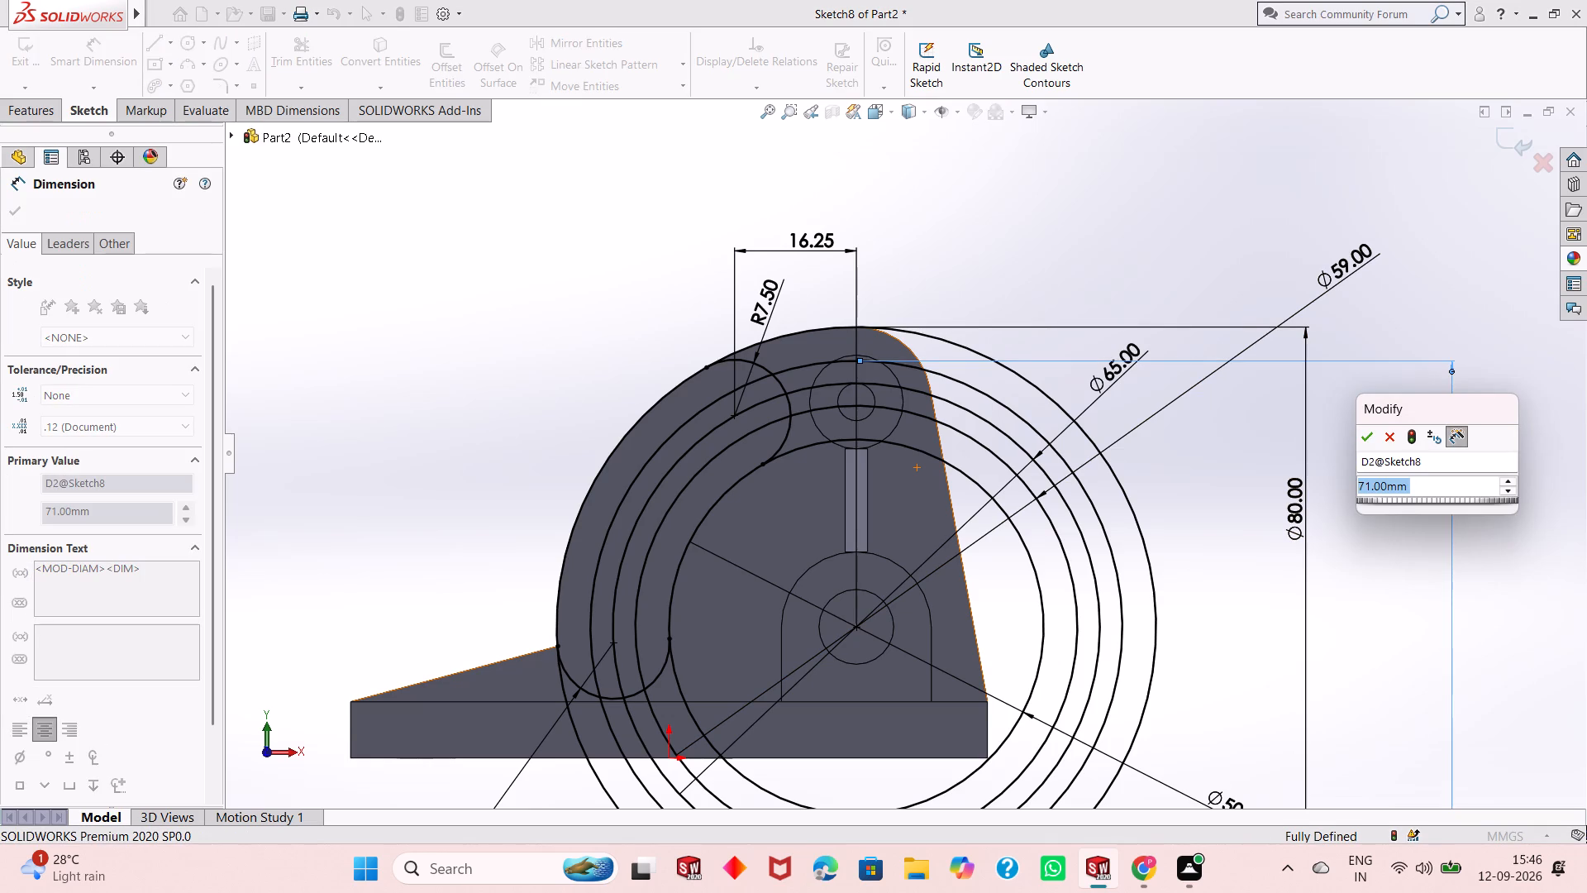
{"action": "type", "text": "69"}
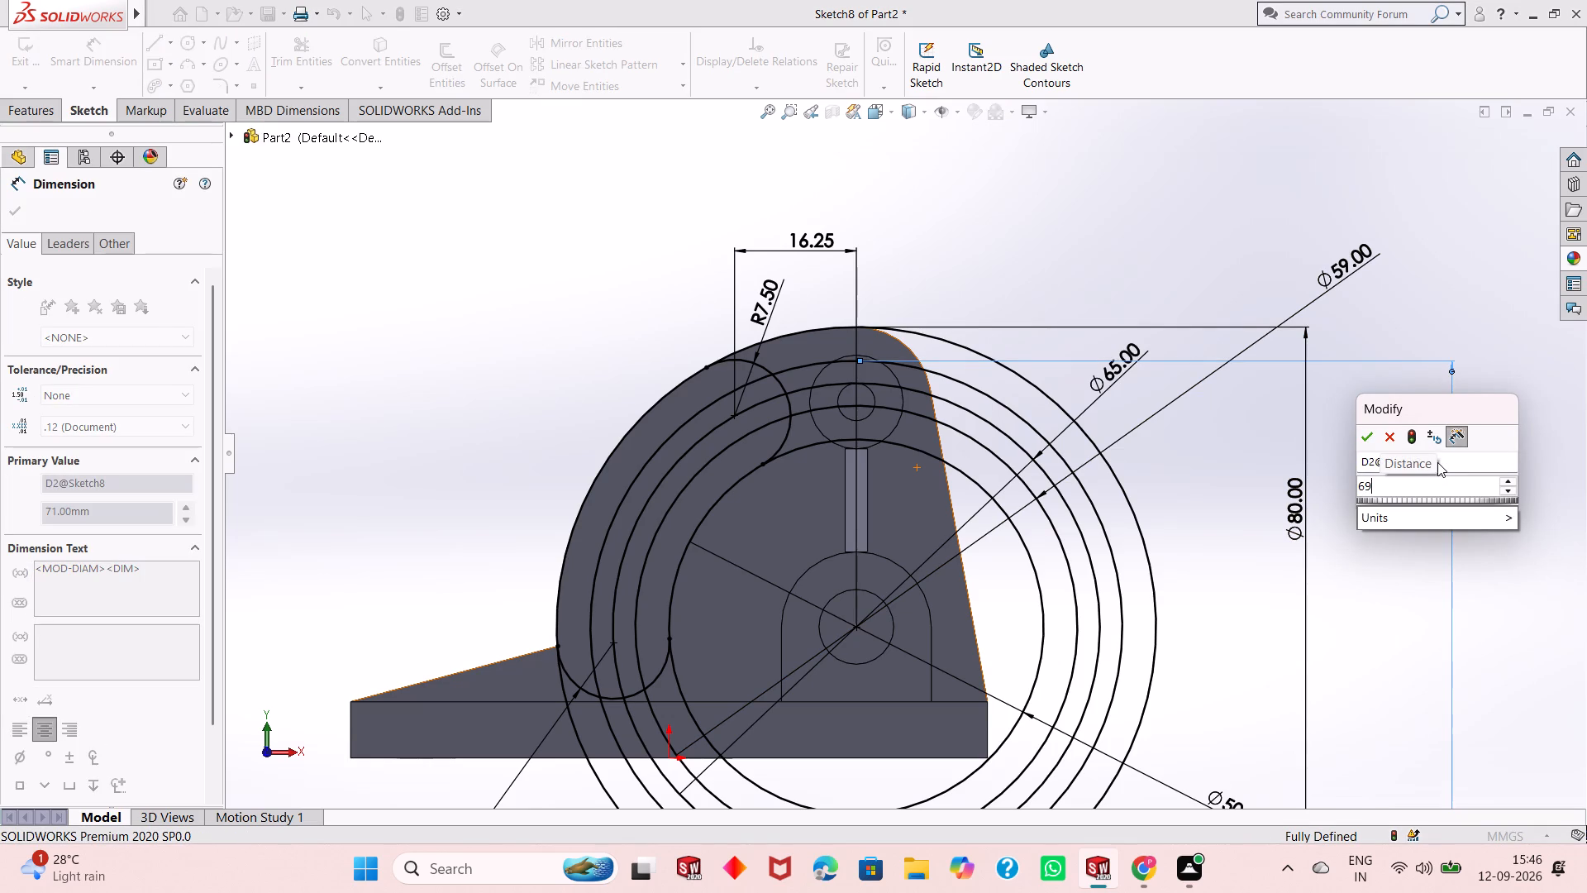
{"action": "key", "text": "Return"}
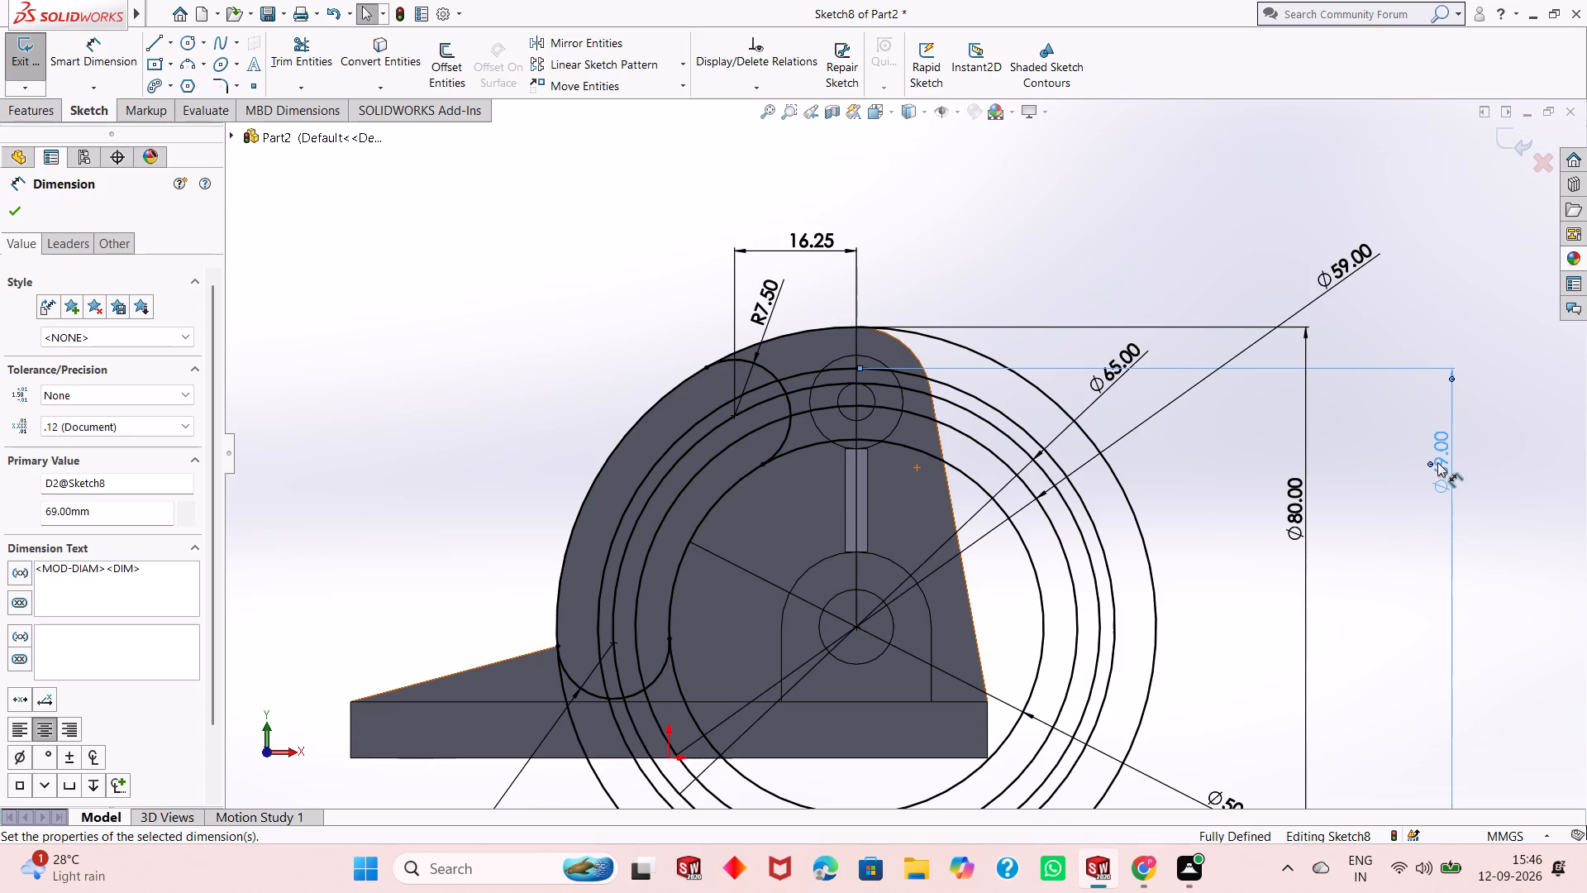
{"action": "double_click", "coordinate": [1341, 265]}
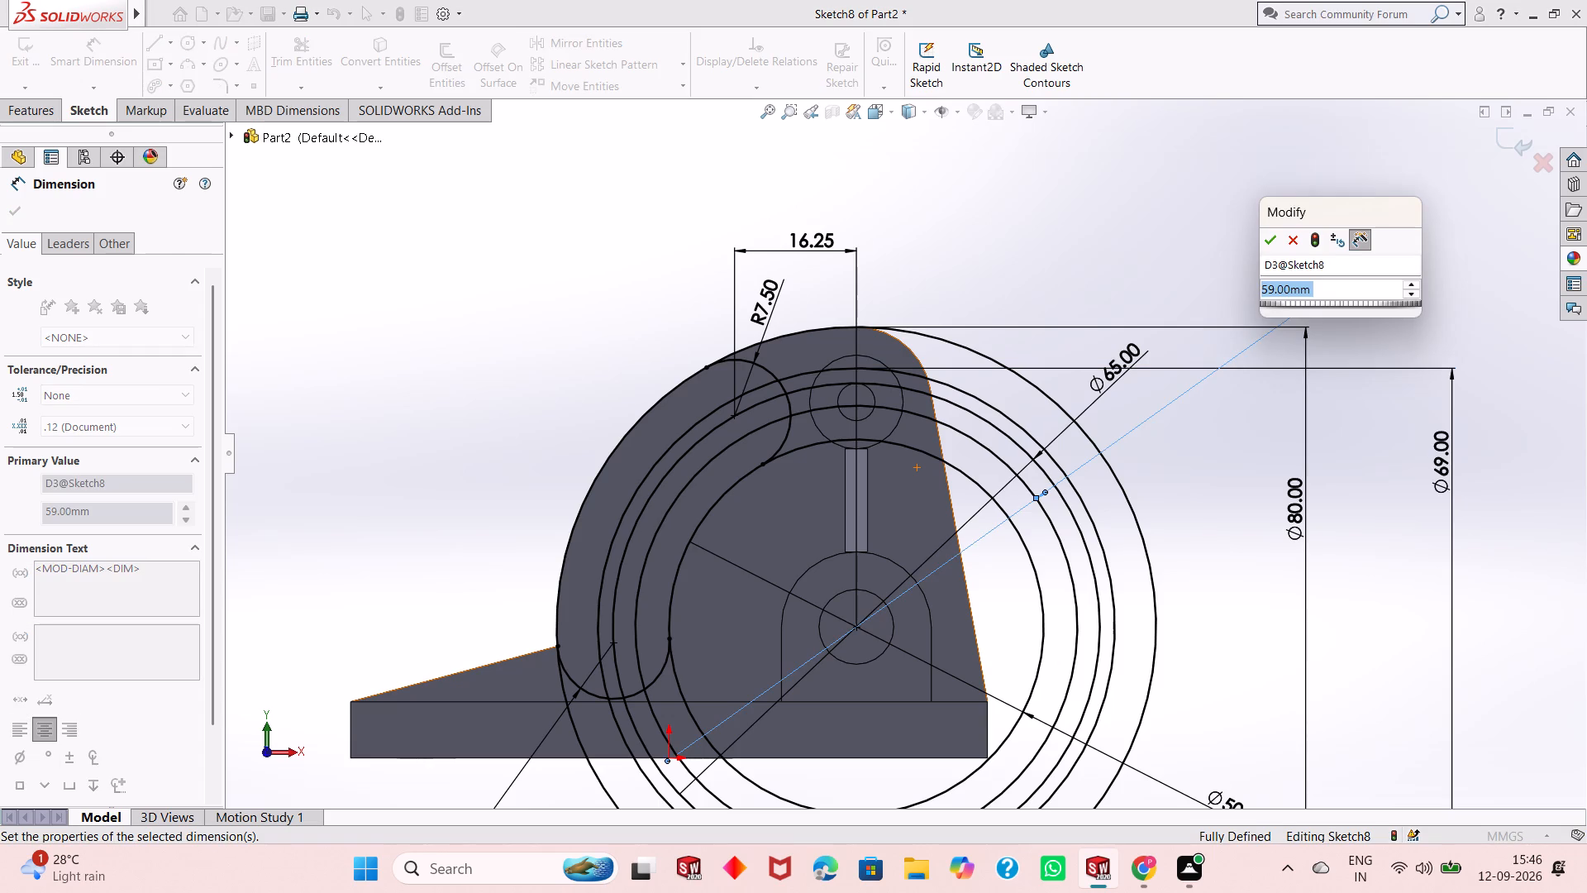
{"action": "type", "text": "61"}
{"action": "key", "text": "Return"}
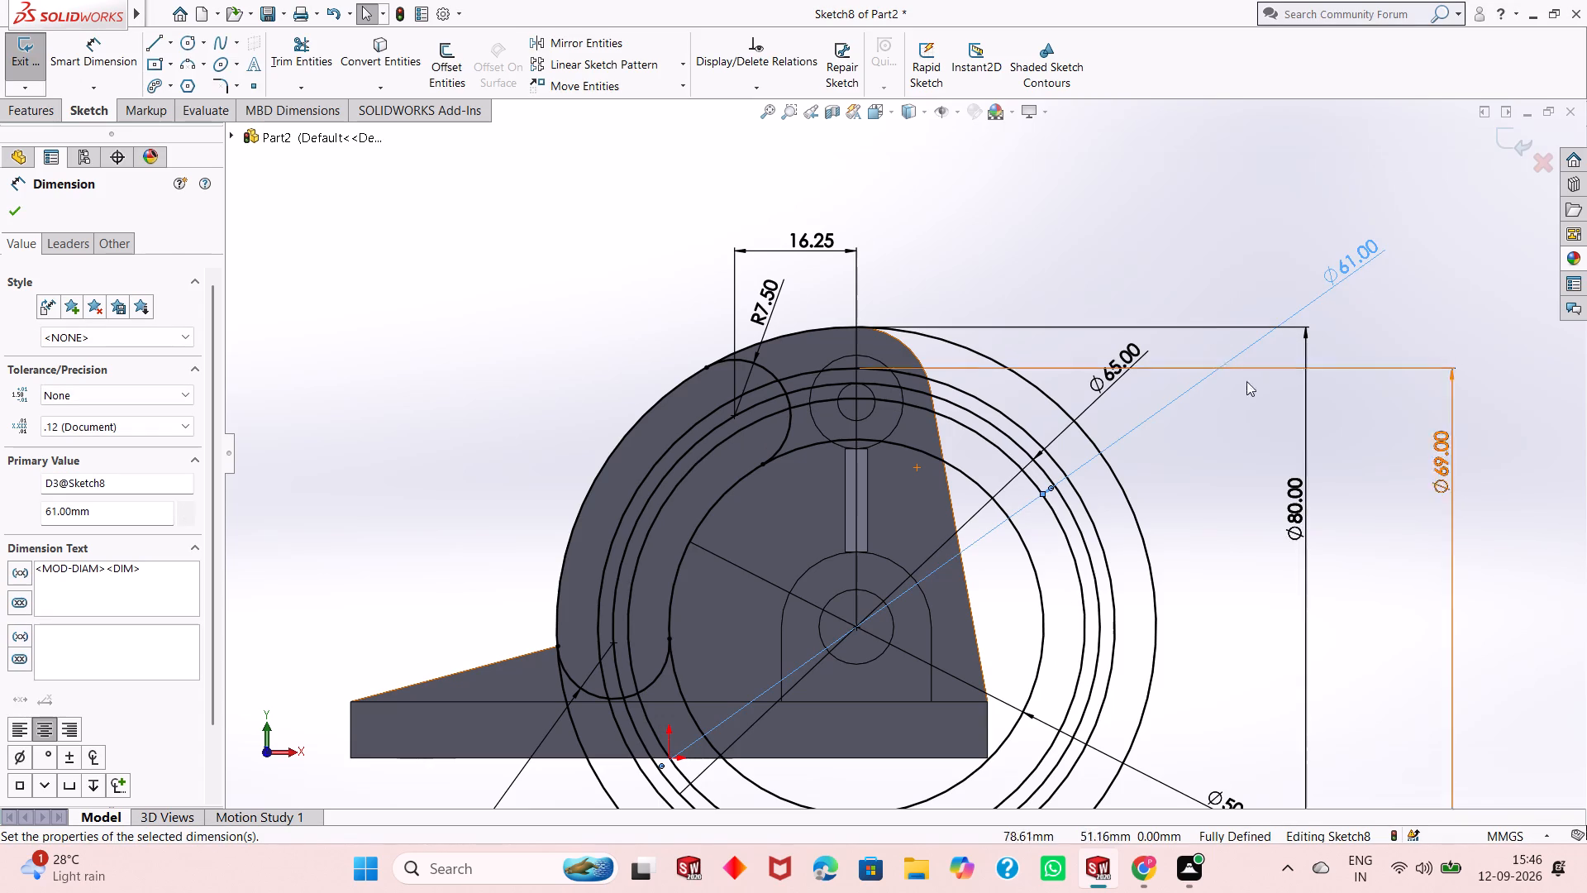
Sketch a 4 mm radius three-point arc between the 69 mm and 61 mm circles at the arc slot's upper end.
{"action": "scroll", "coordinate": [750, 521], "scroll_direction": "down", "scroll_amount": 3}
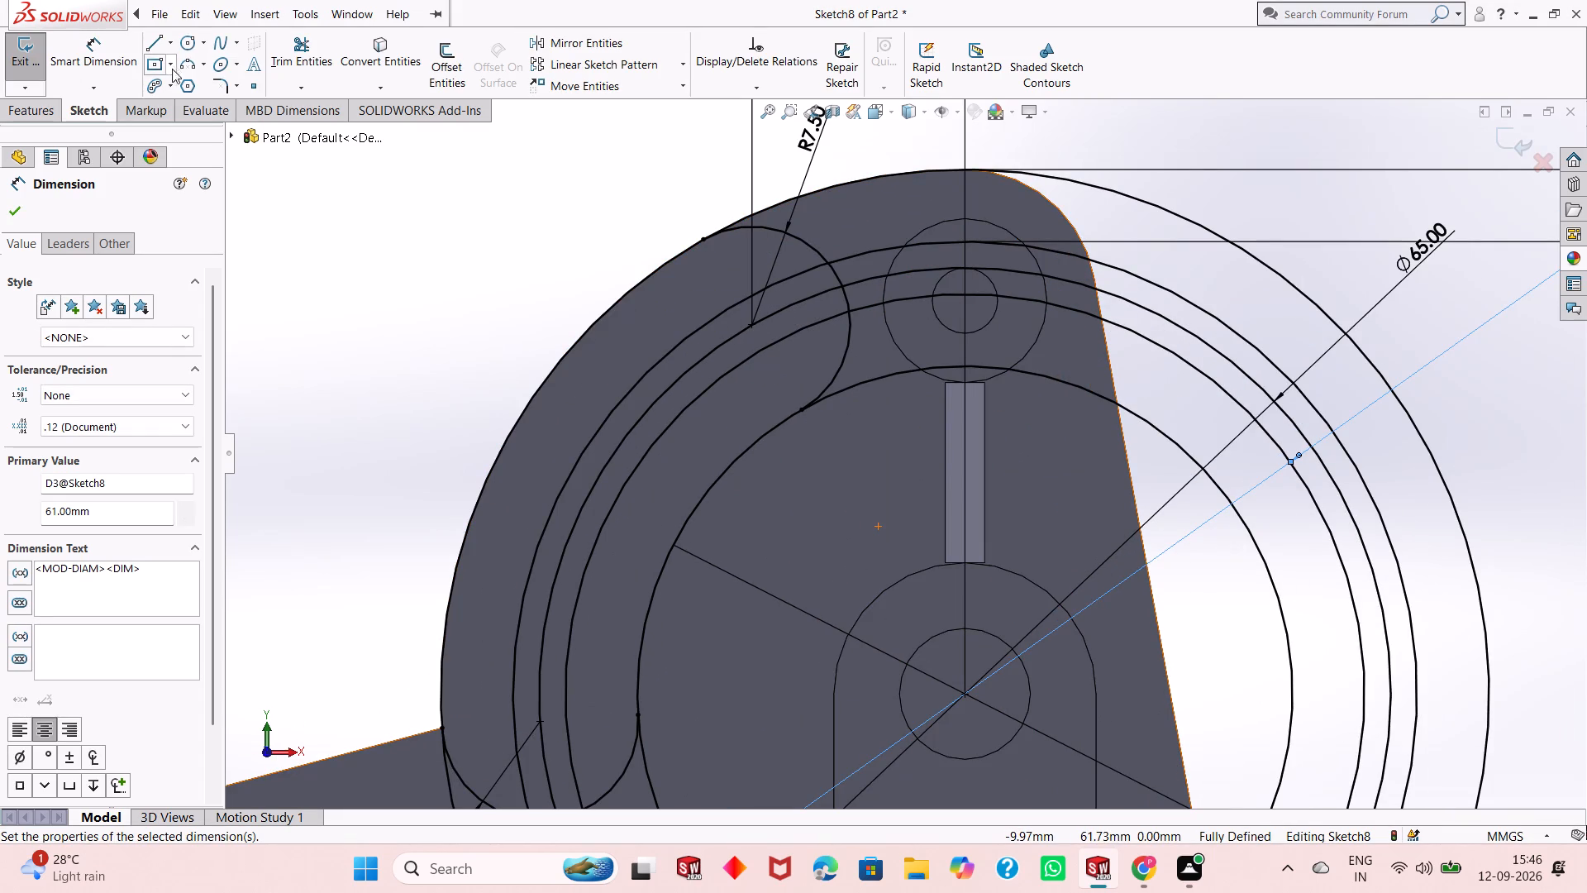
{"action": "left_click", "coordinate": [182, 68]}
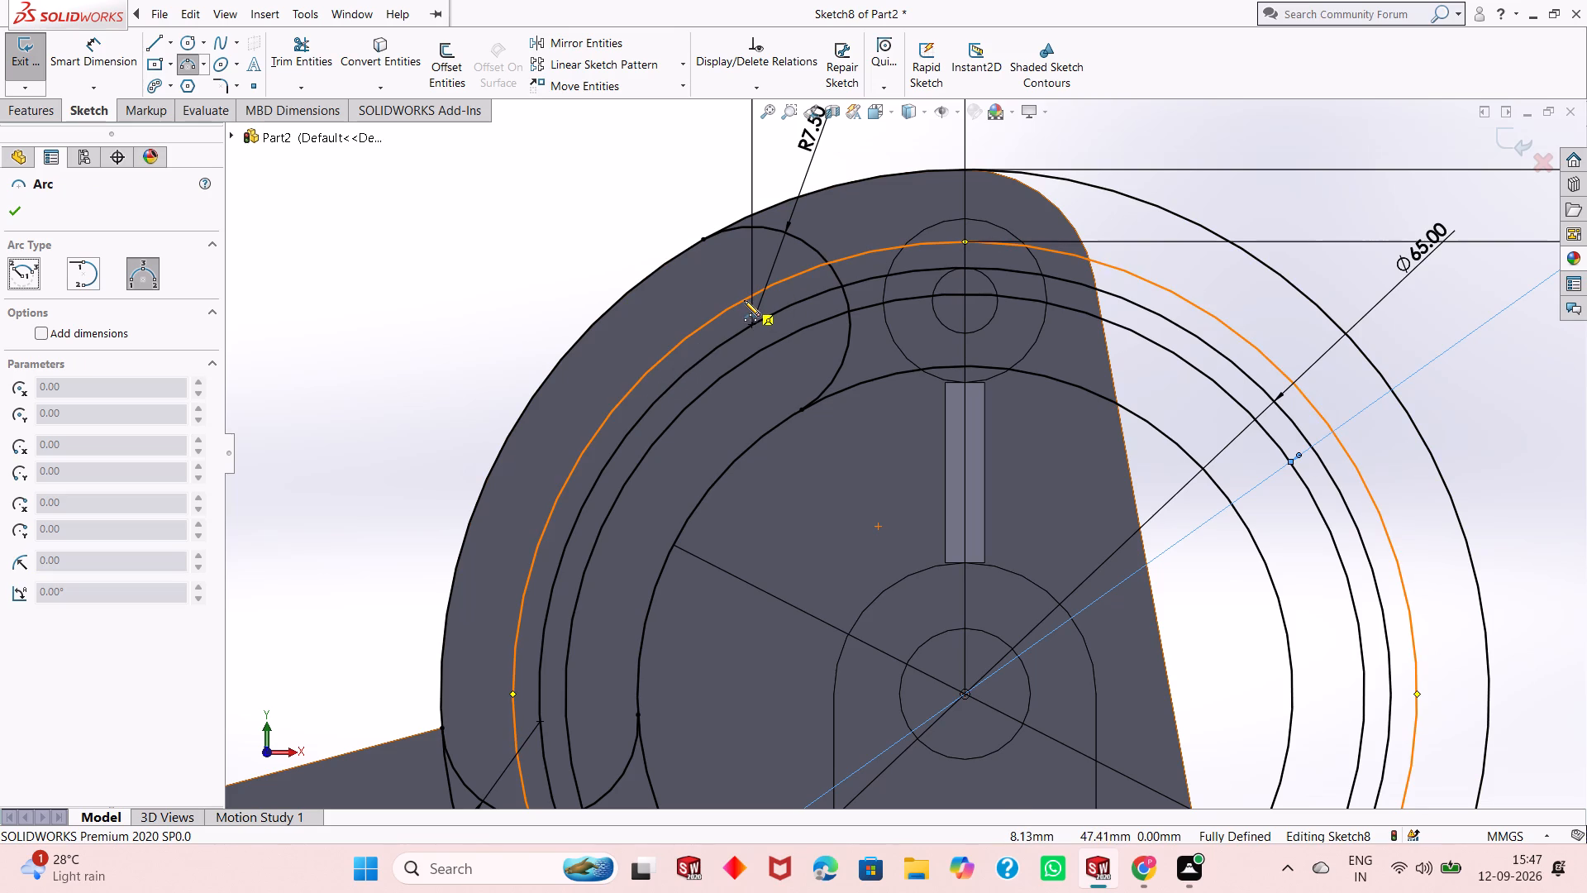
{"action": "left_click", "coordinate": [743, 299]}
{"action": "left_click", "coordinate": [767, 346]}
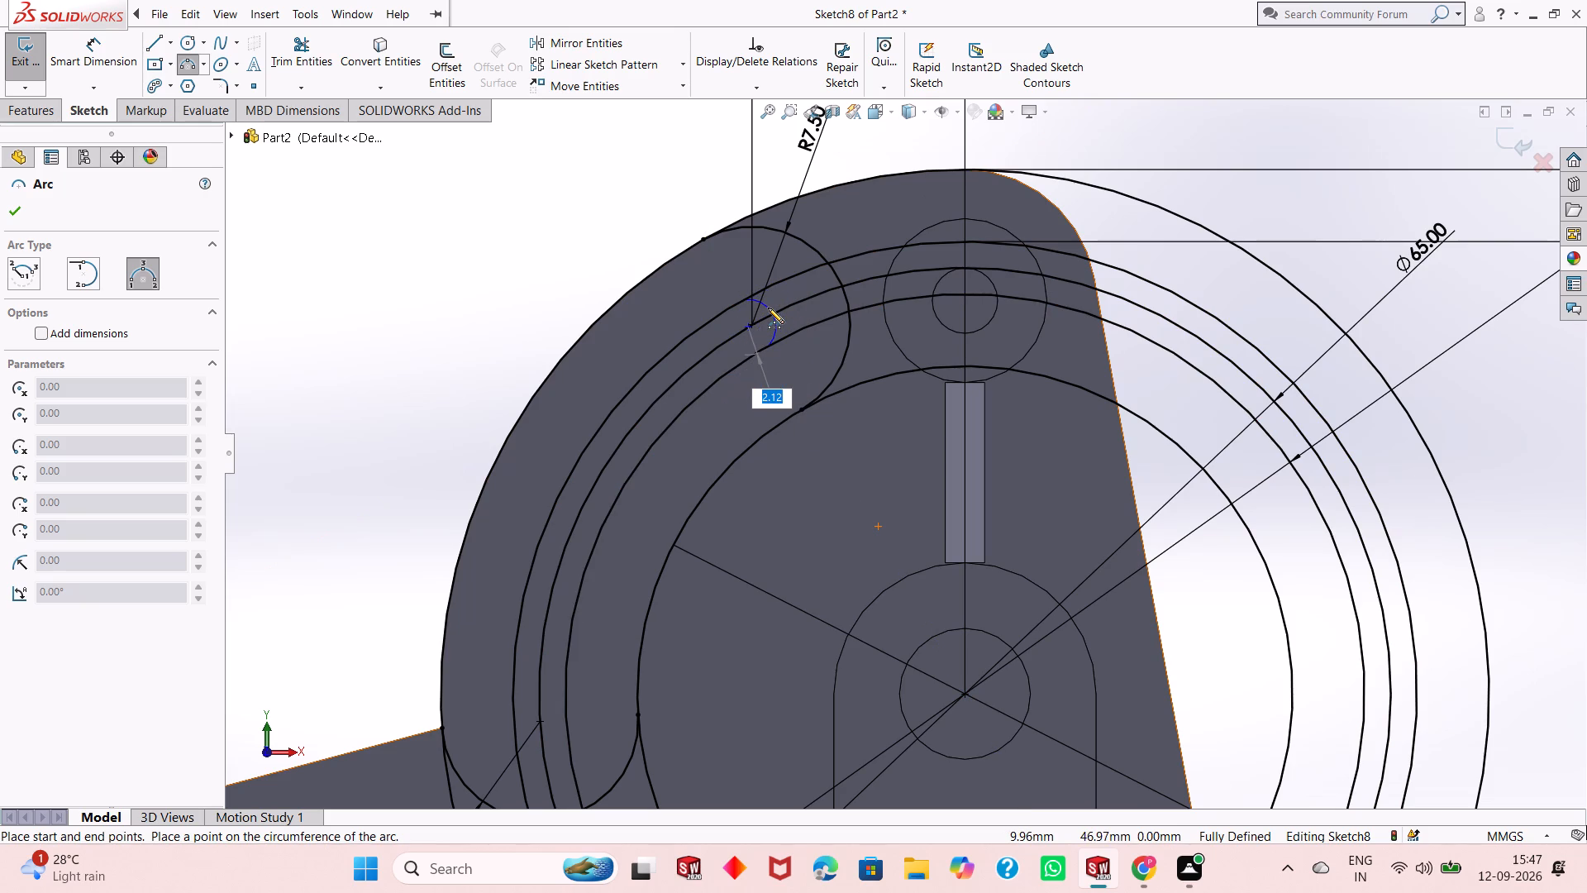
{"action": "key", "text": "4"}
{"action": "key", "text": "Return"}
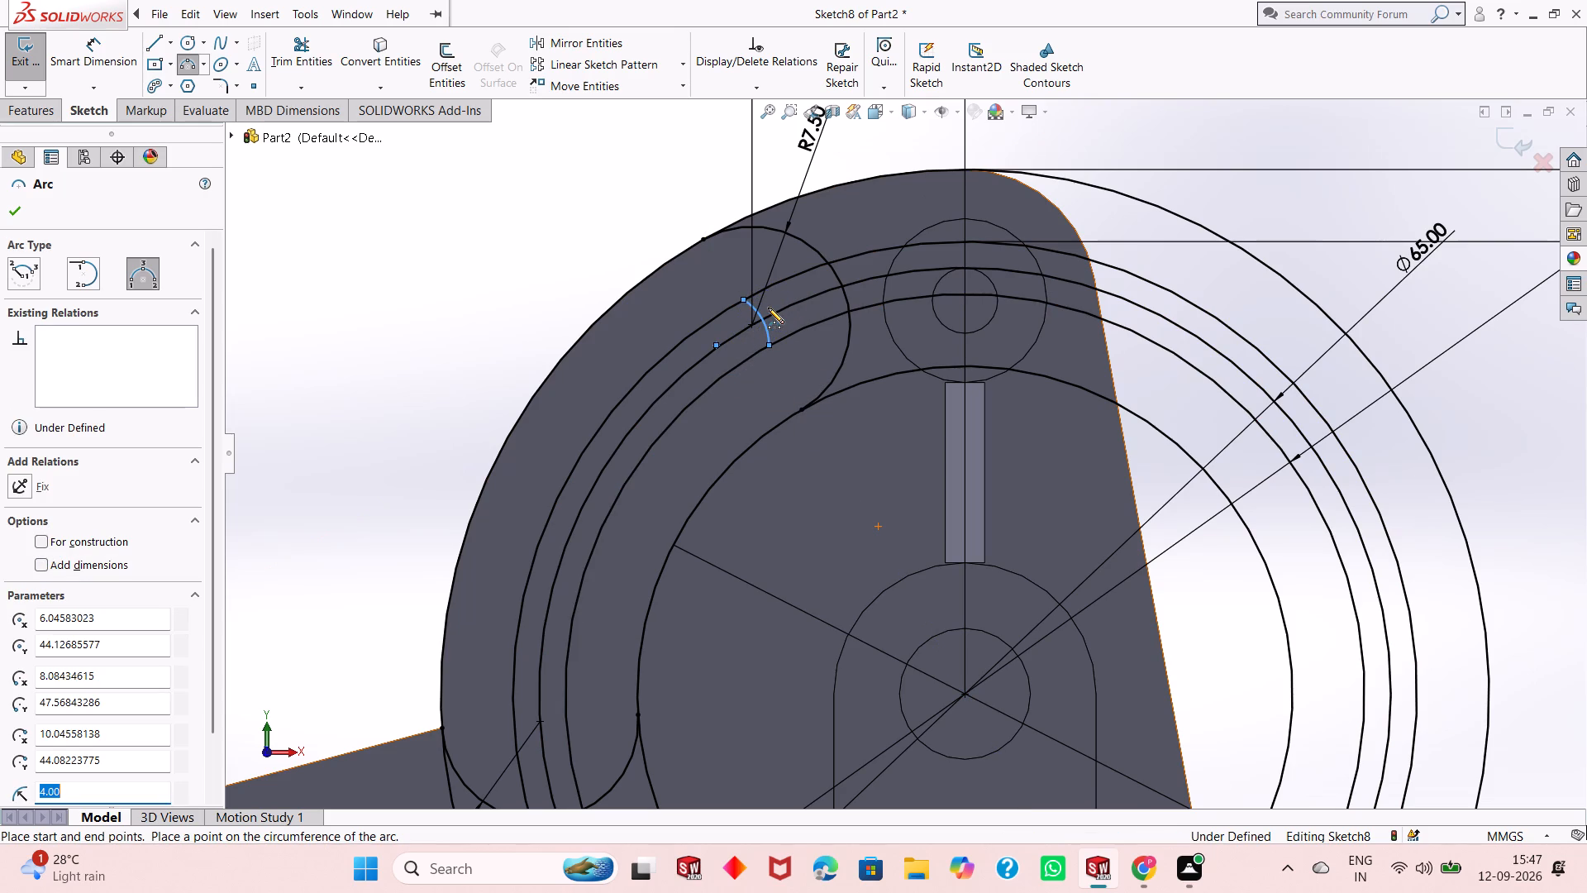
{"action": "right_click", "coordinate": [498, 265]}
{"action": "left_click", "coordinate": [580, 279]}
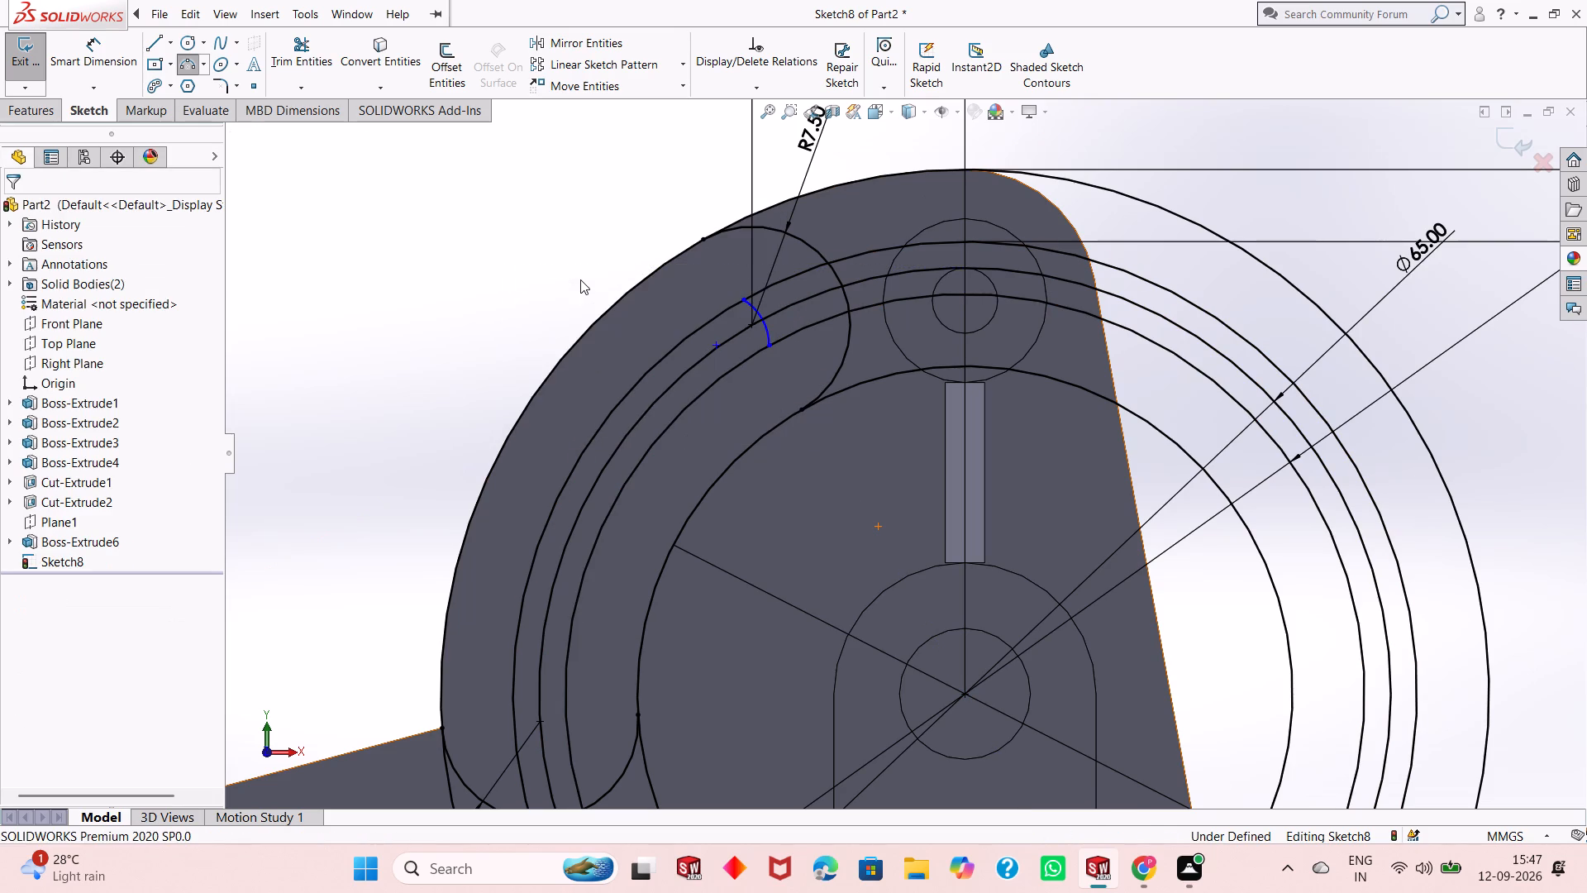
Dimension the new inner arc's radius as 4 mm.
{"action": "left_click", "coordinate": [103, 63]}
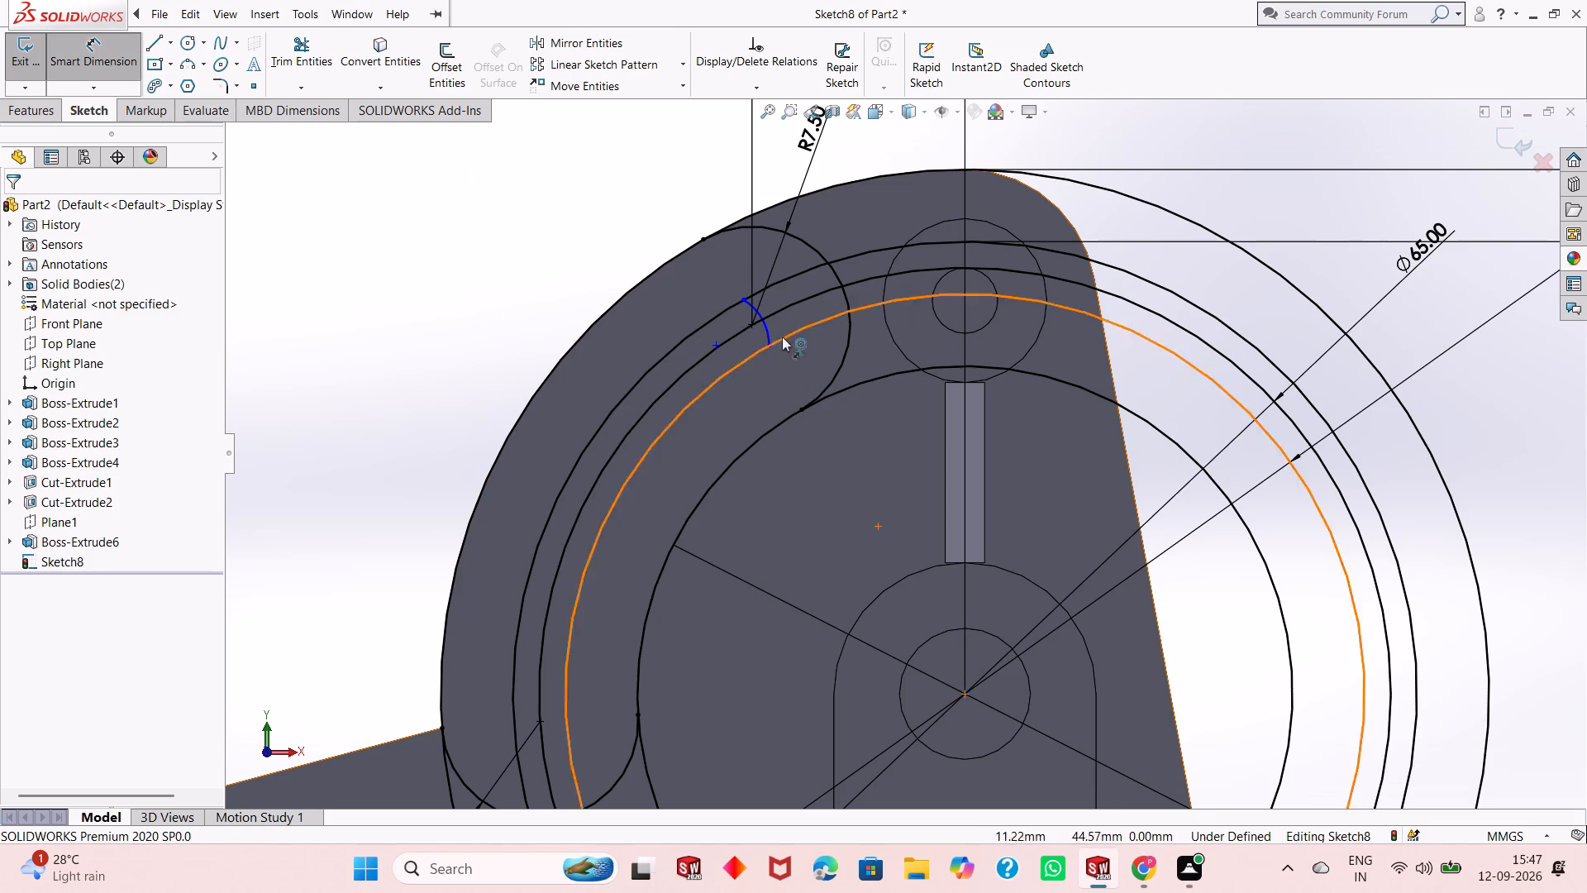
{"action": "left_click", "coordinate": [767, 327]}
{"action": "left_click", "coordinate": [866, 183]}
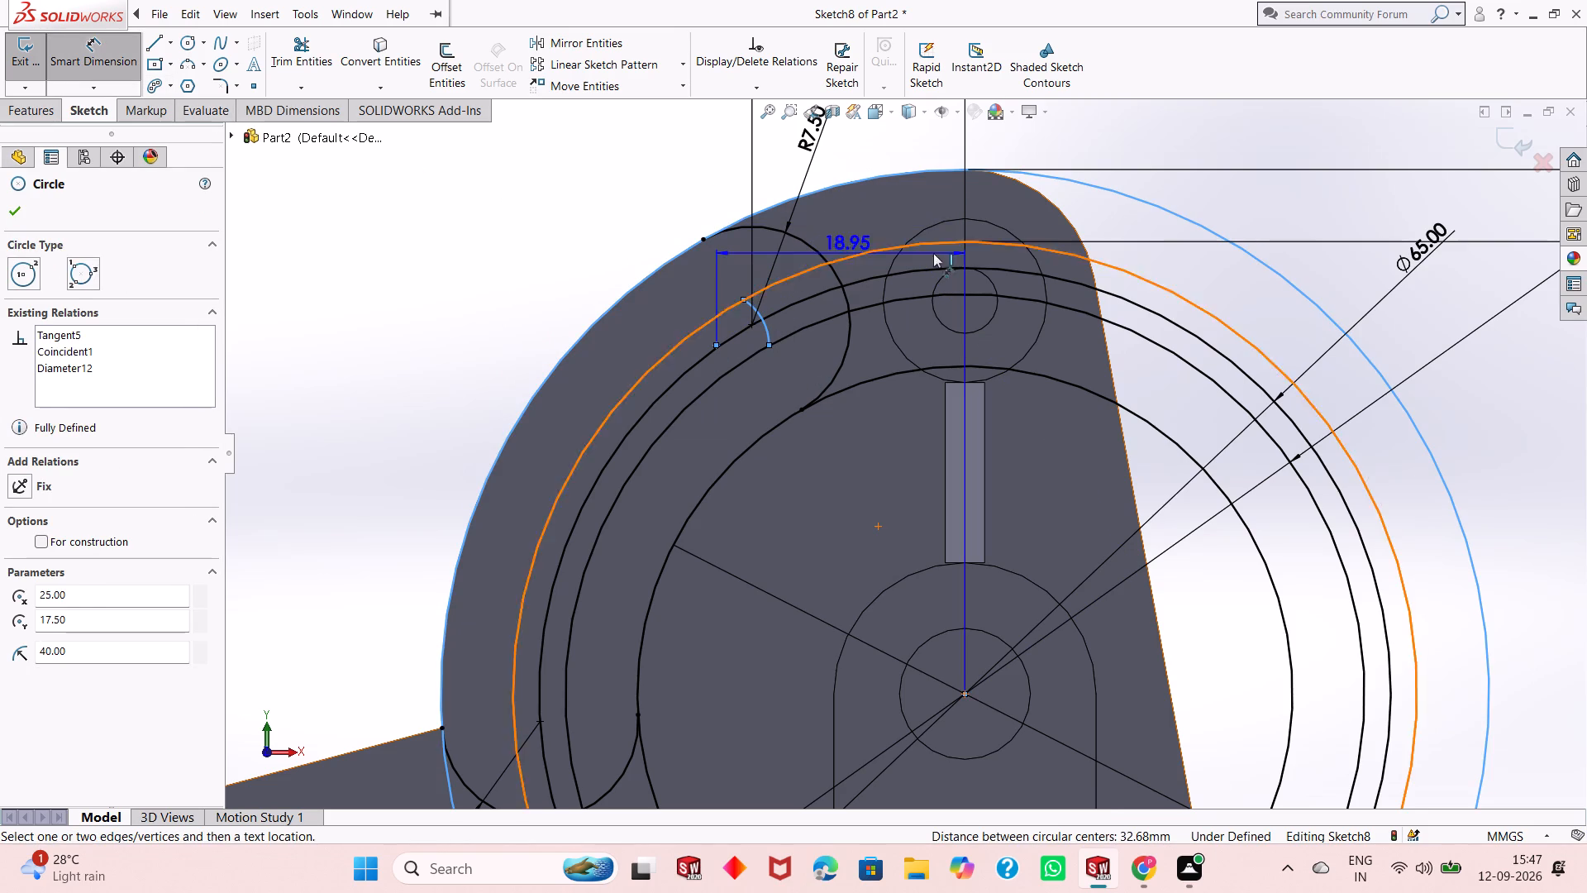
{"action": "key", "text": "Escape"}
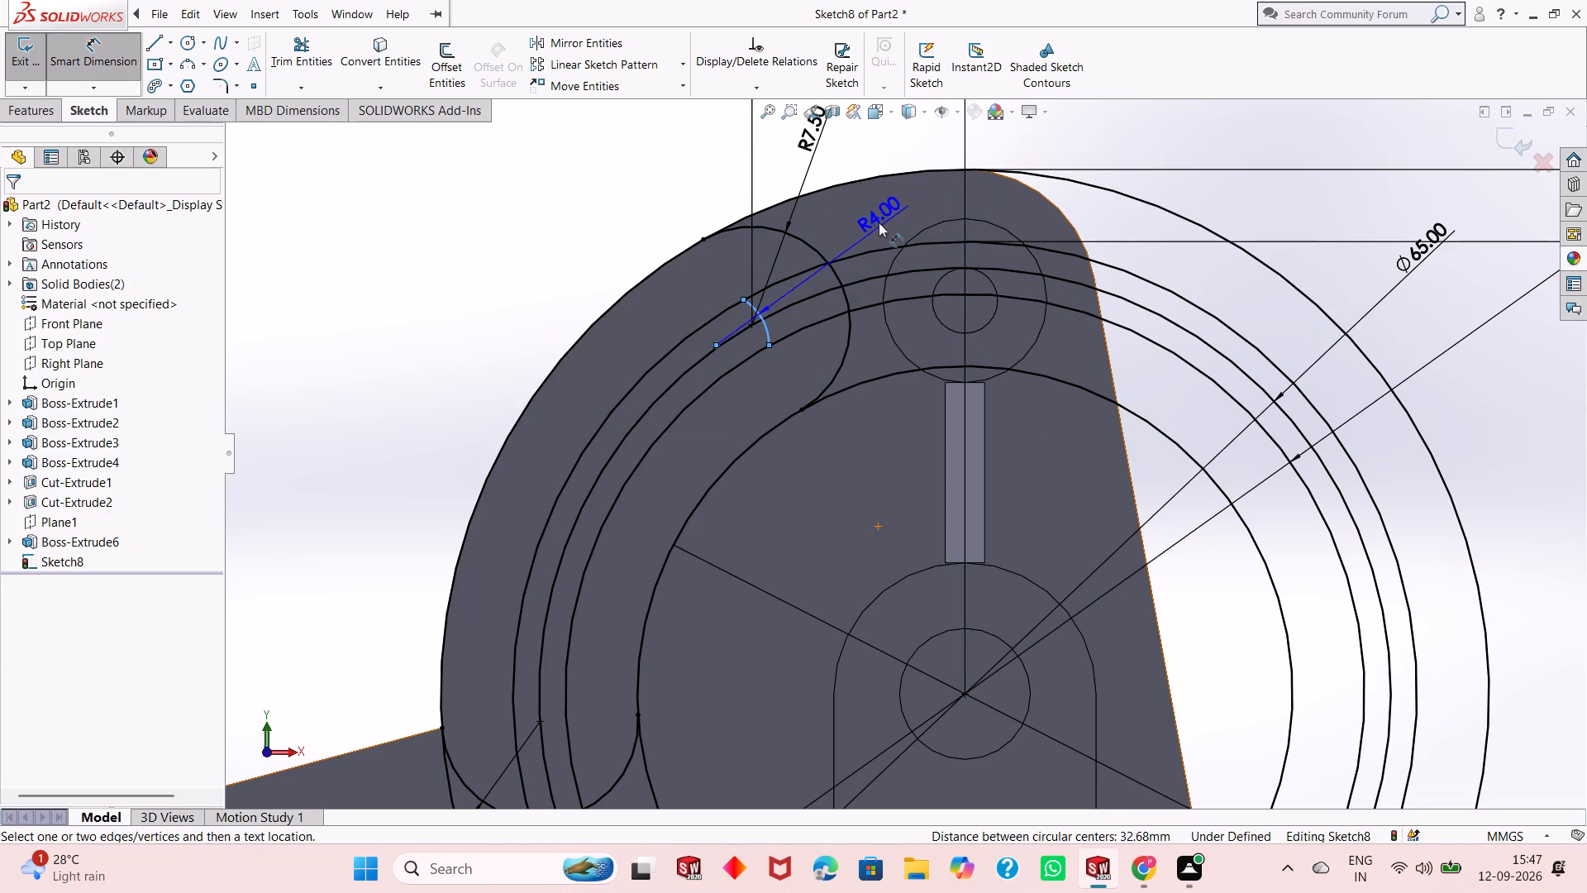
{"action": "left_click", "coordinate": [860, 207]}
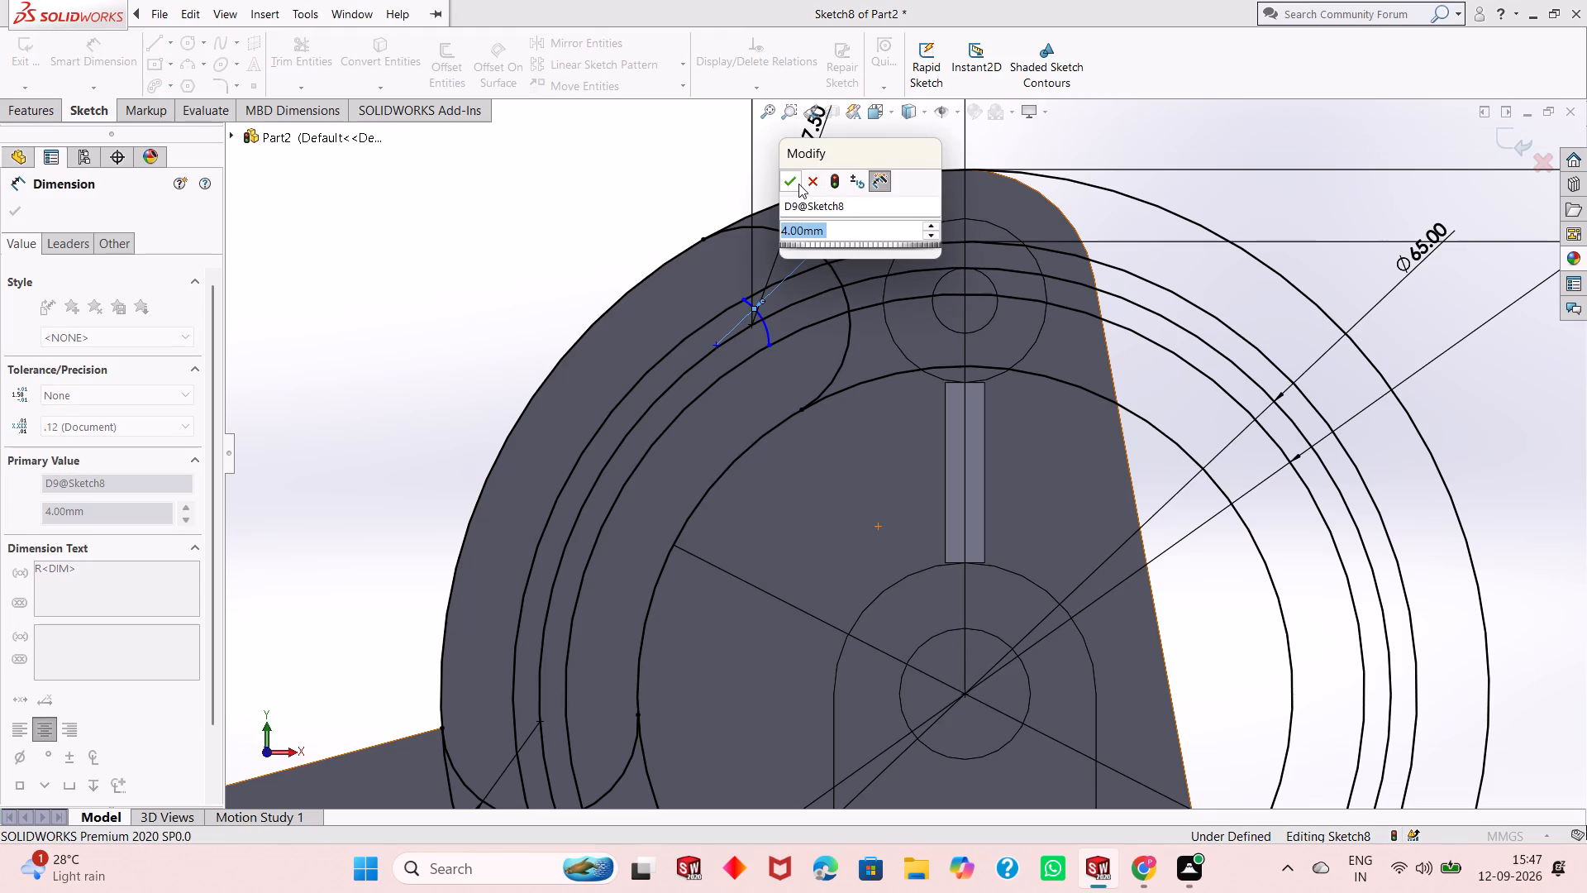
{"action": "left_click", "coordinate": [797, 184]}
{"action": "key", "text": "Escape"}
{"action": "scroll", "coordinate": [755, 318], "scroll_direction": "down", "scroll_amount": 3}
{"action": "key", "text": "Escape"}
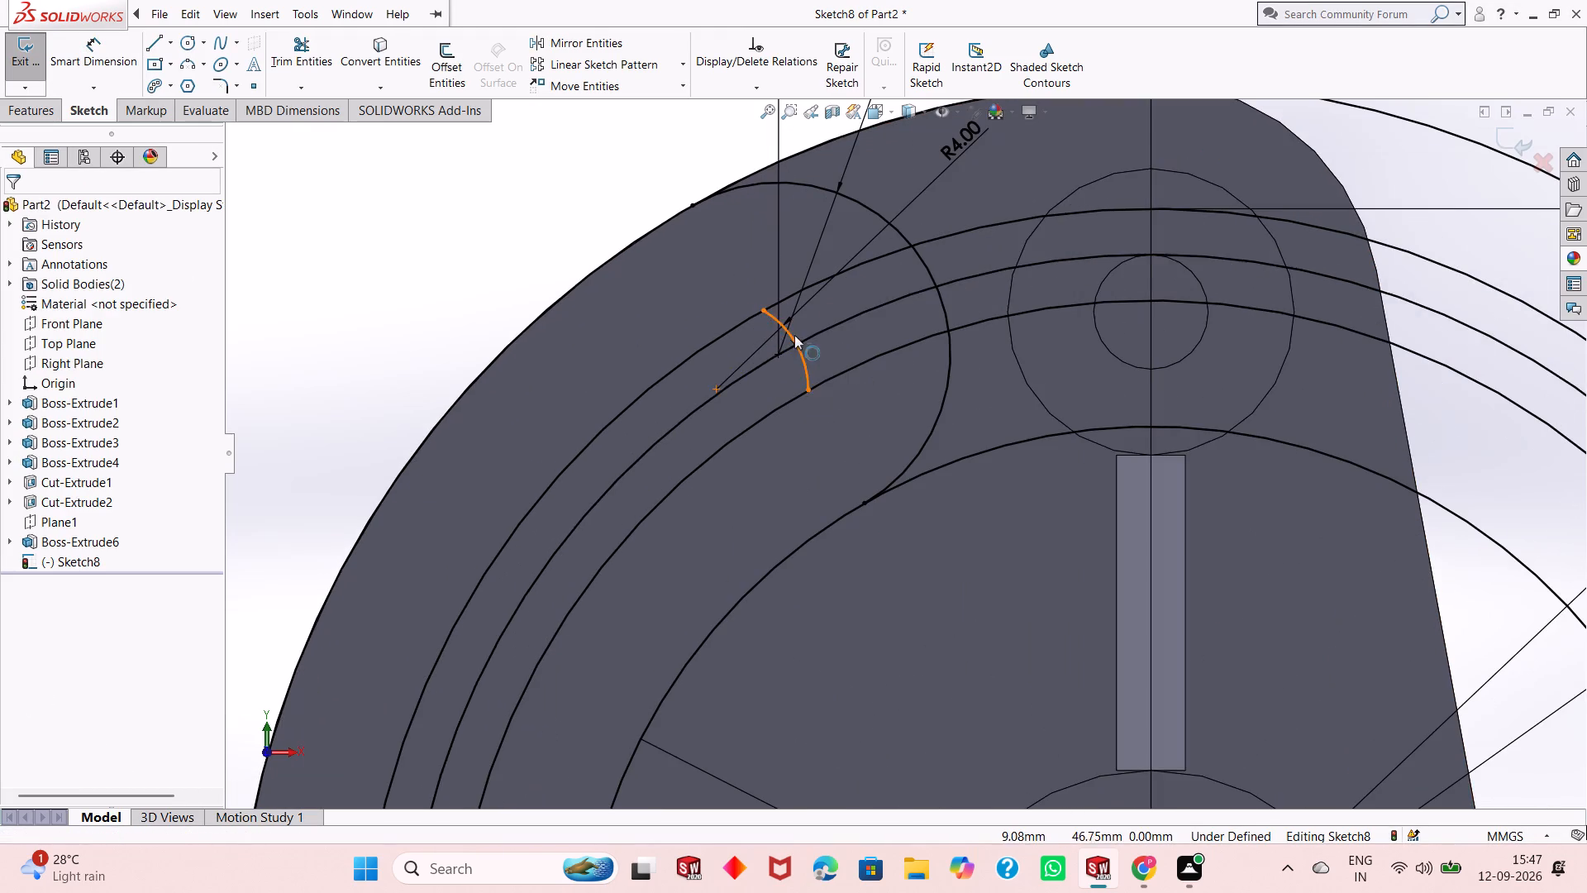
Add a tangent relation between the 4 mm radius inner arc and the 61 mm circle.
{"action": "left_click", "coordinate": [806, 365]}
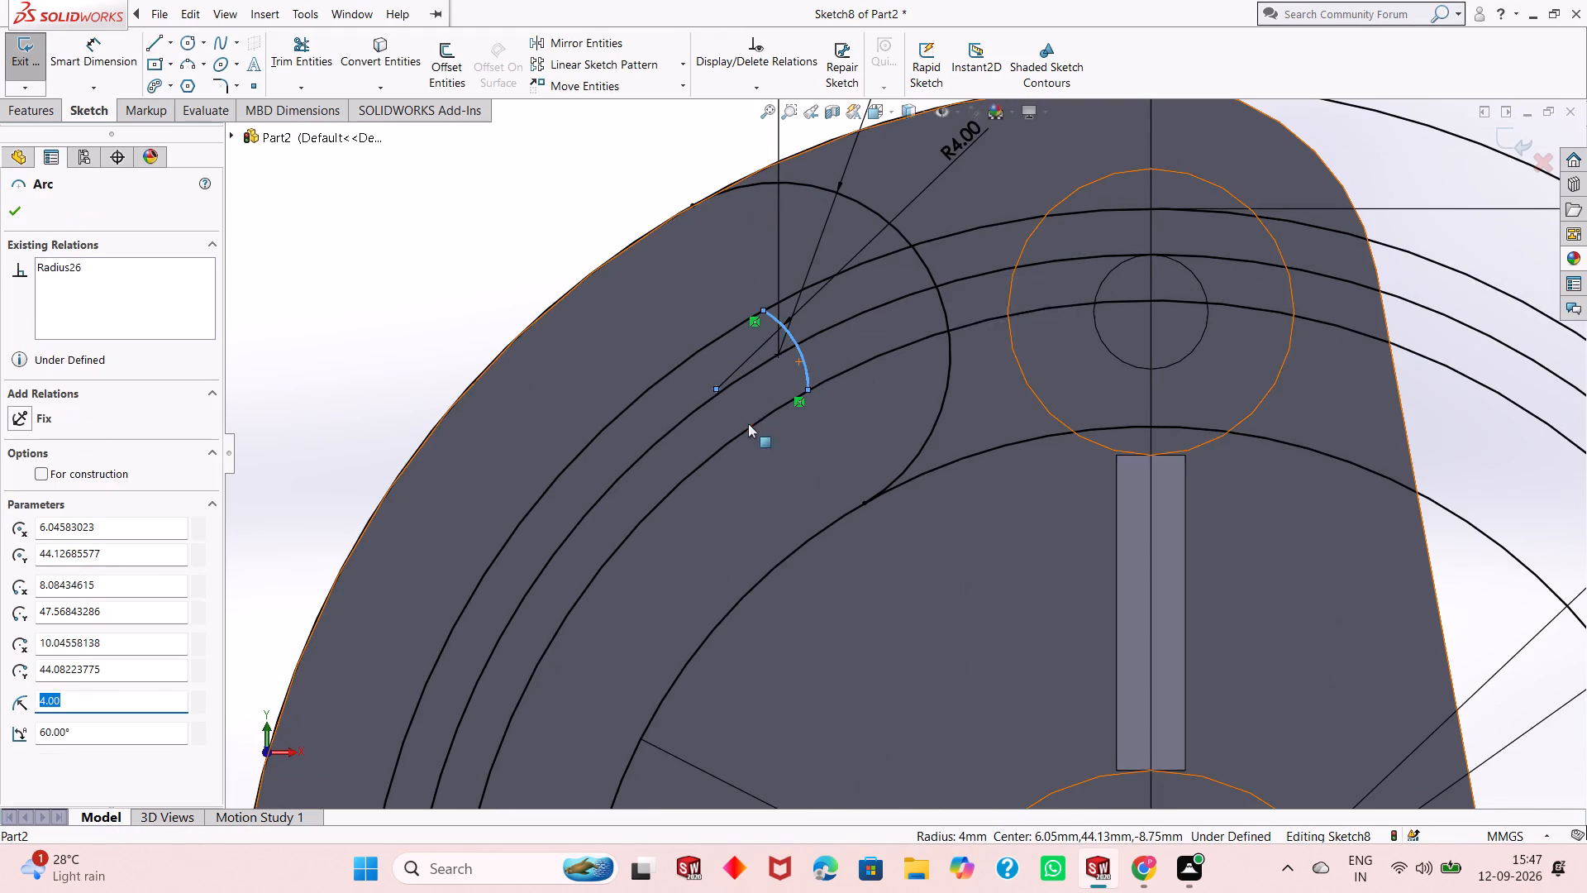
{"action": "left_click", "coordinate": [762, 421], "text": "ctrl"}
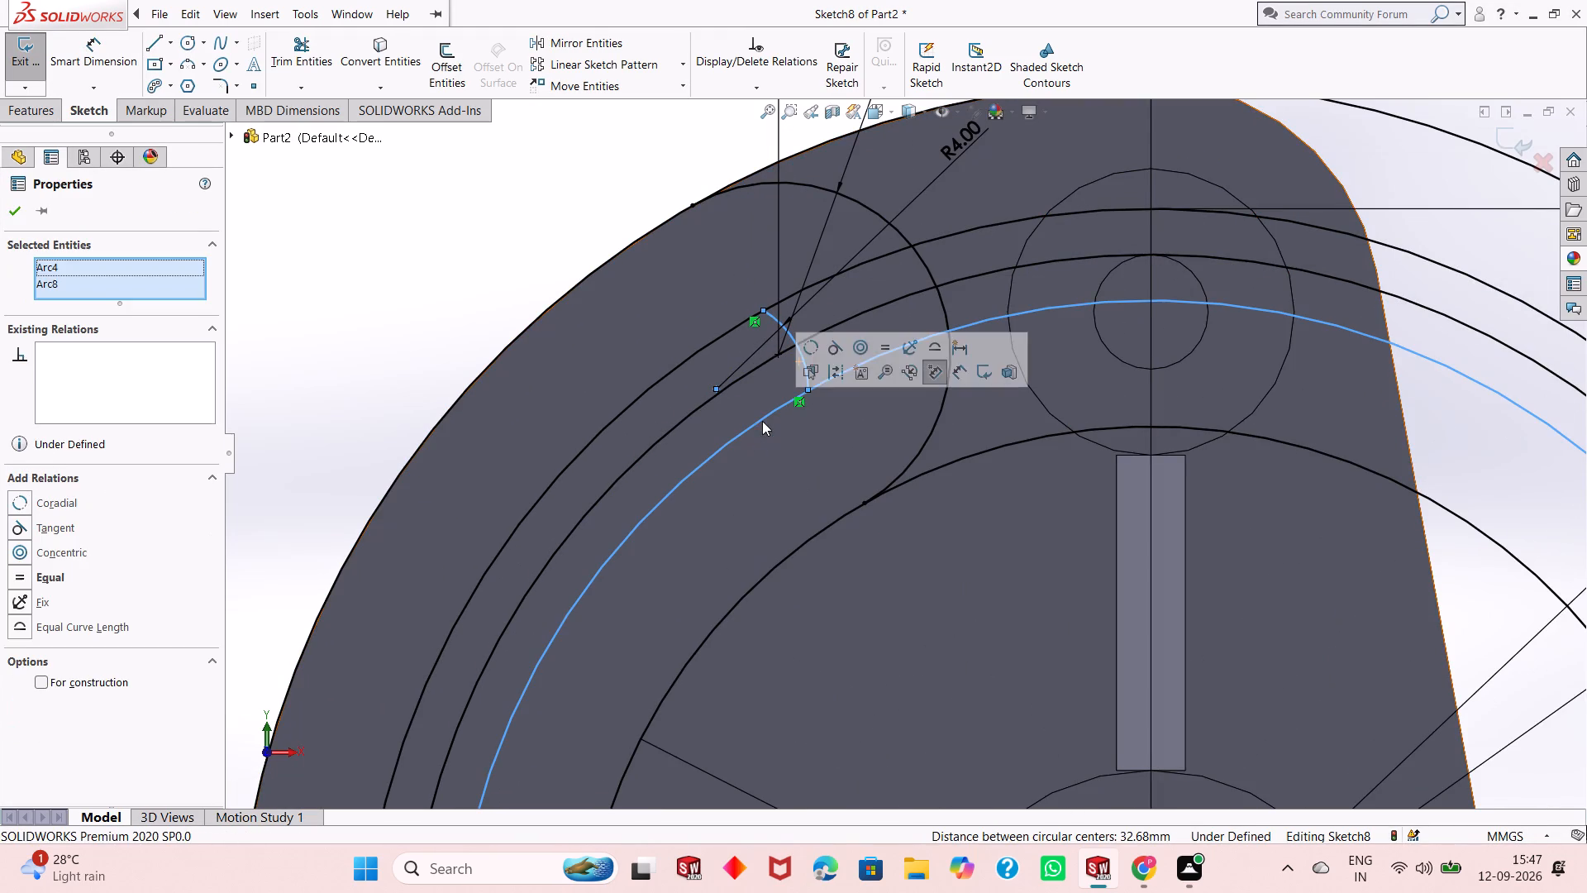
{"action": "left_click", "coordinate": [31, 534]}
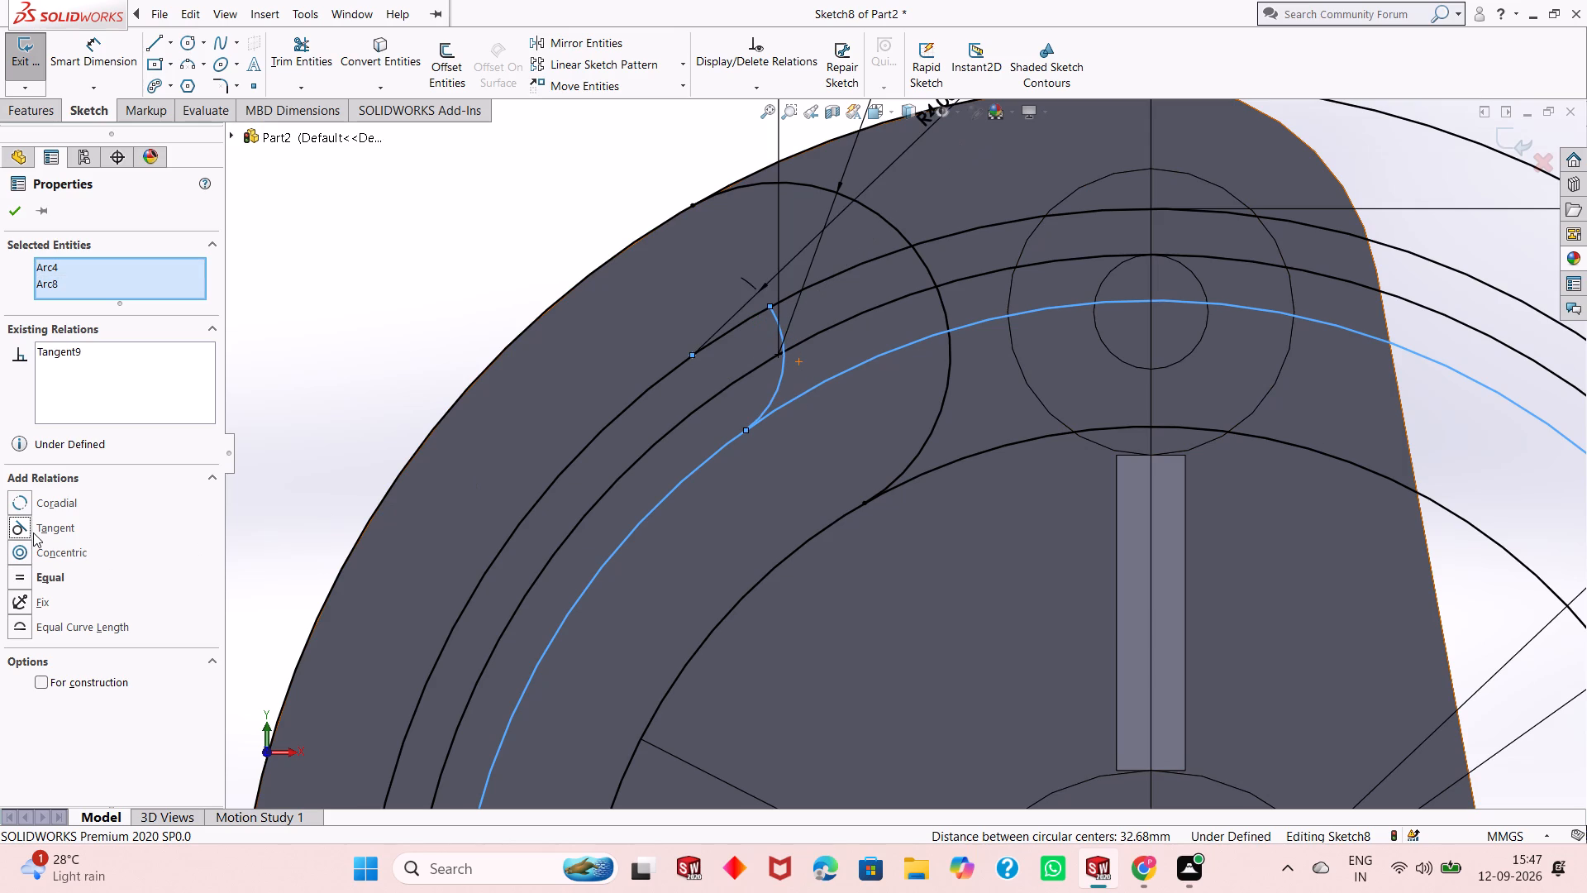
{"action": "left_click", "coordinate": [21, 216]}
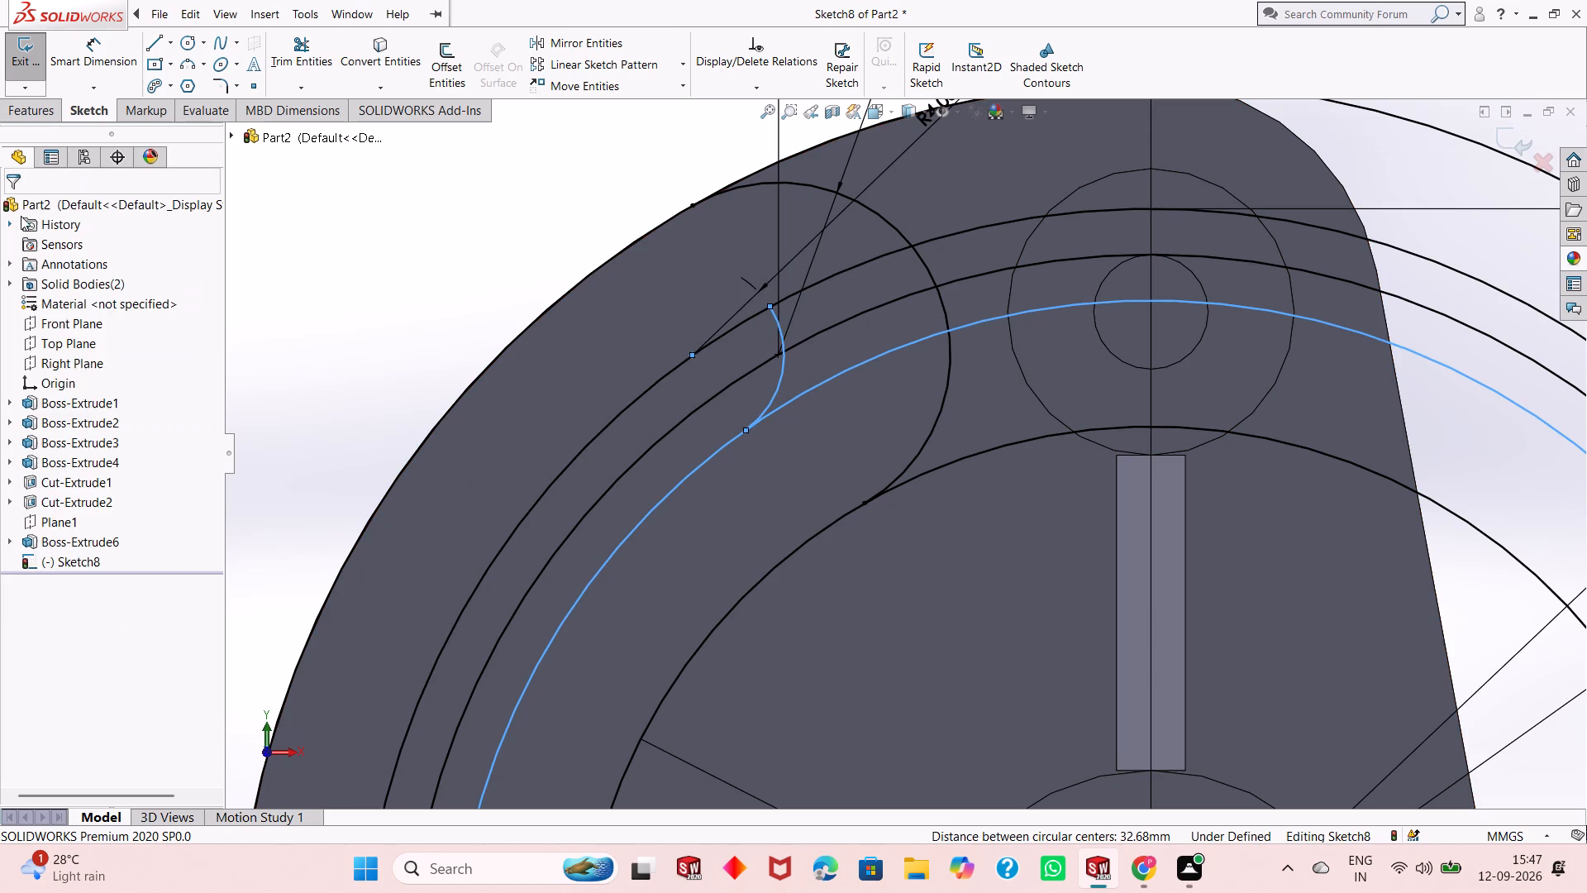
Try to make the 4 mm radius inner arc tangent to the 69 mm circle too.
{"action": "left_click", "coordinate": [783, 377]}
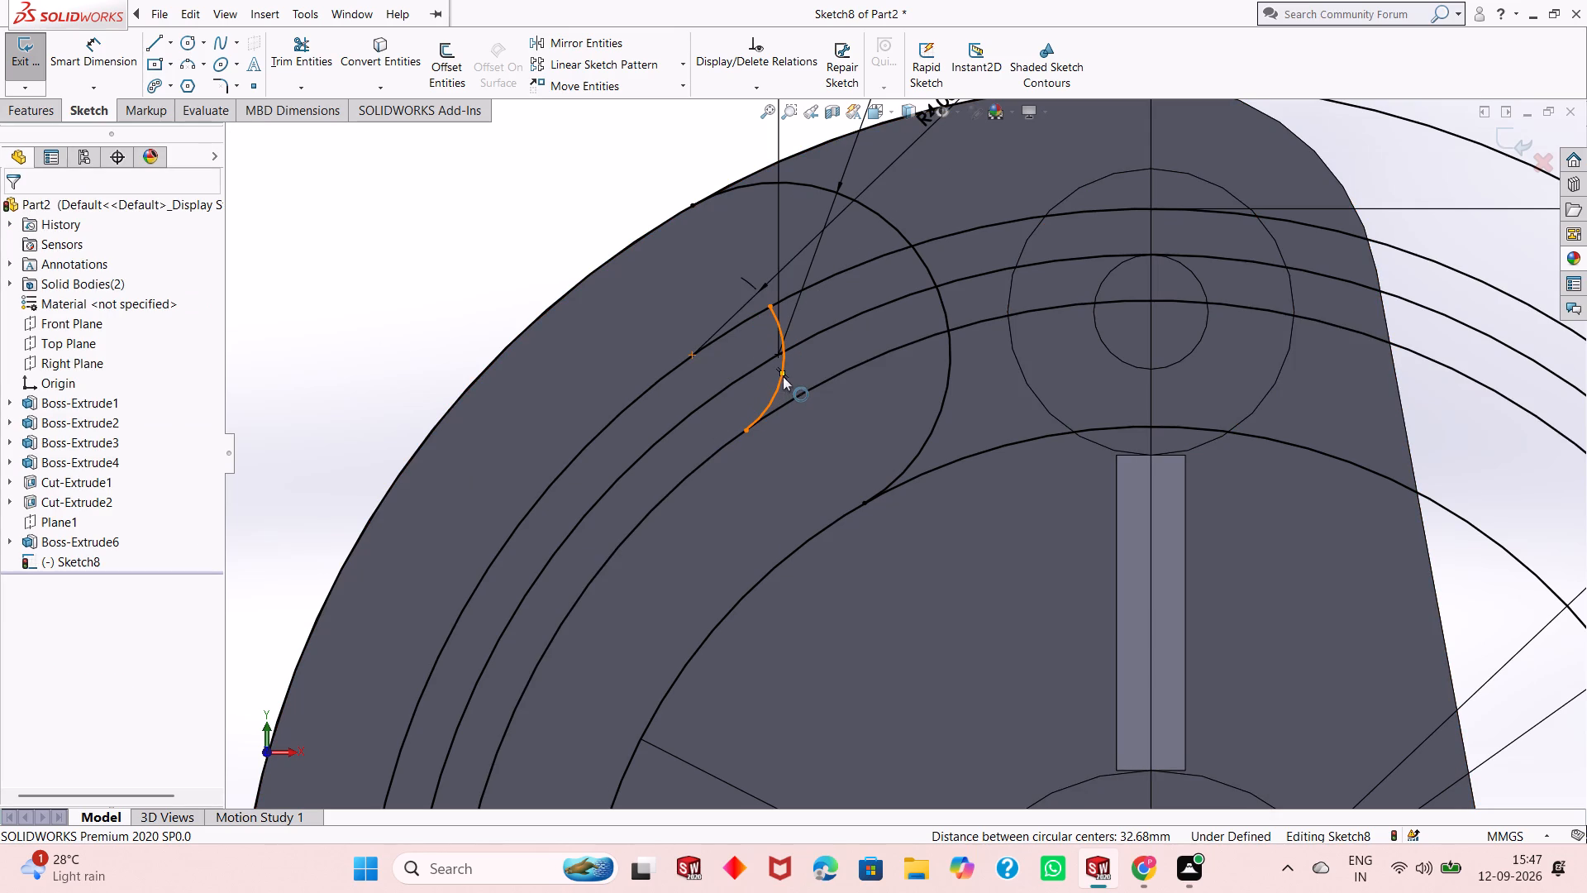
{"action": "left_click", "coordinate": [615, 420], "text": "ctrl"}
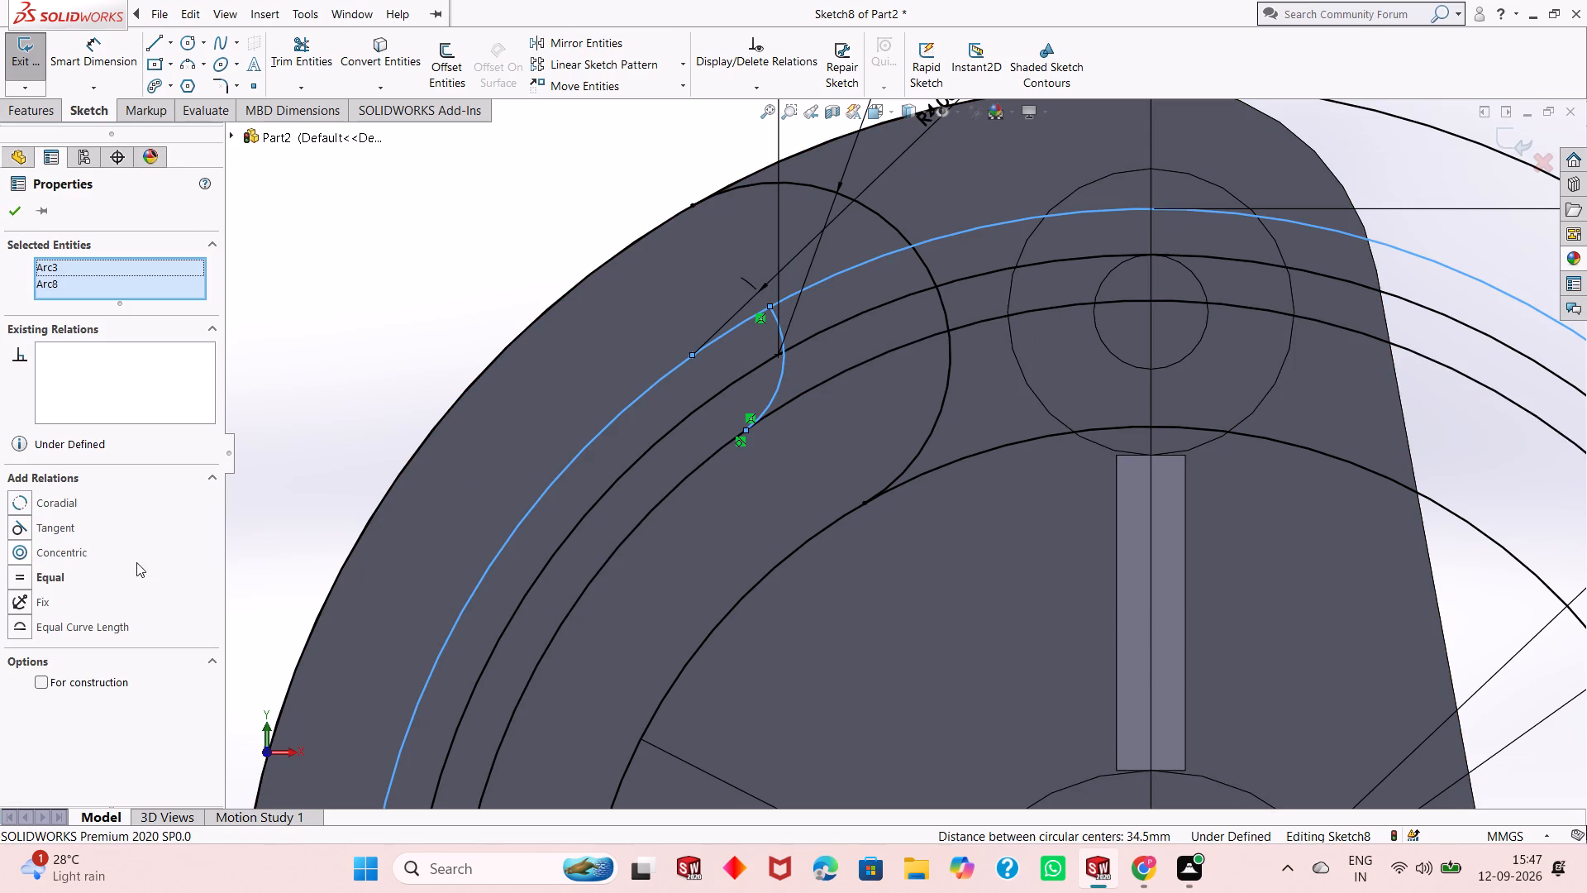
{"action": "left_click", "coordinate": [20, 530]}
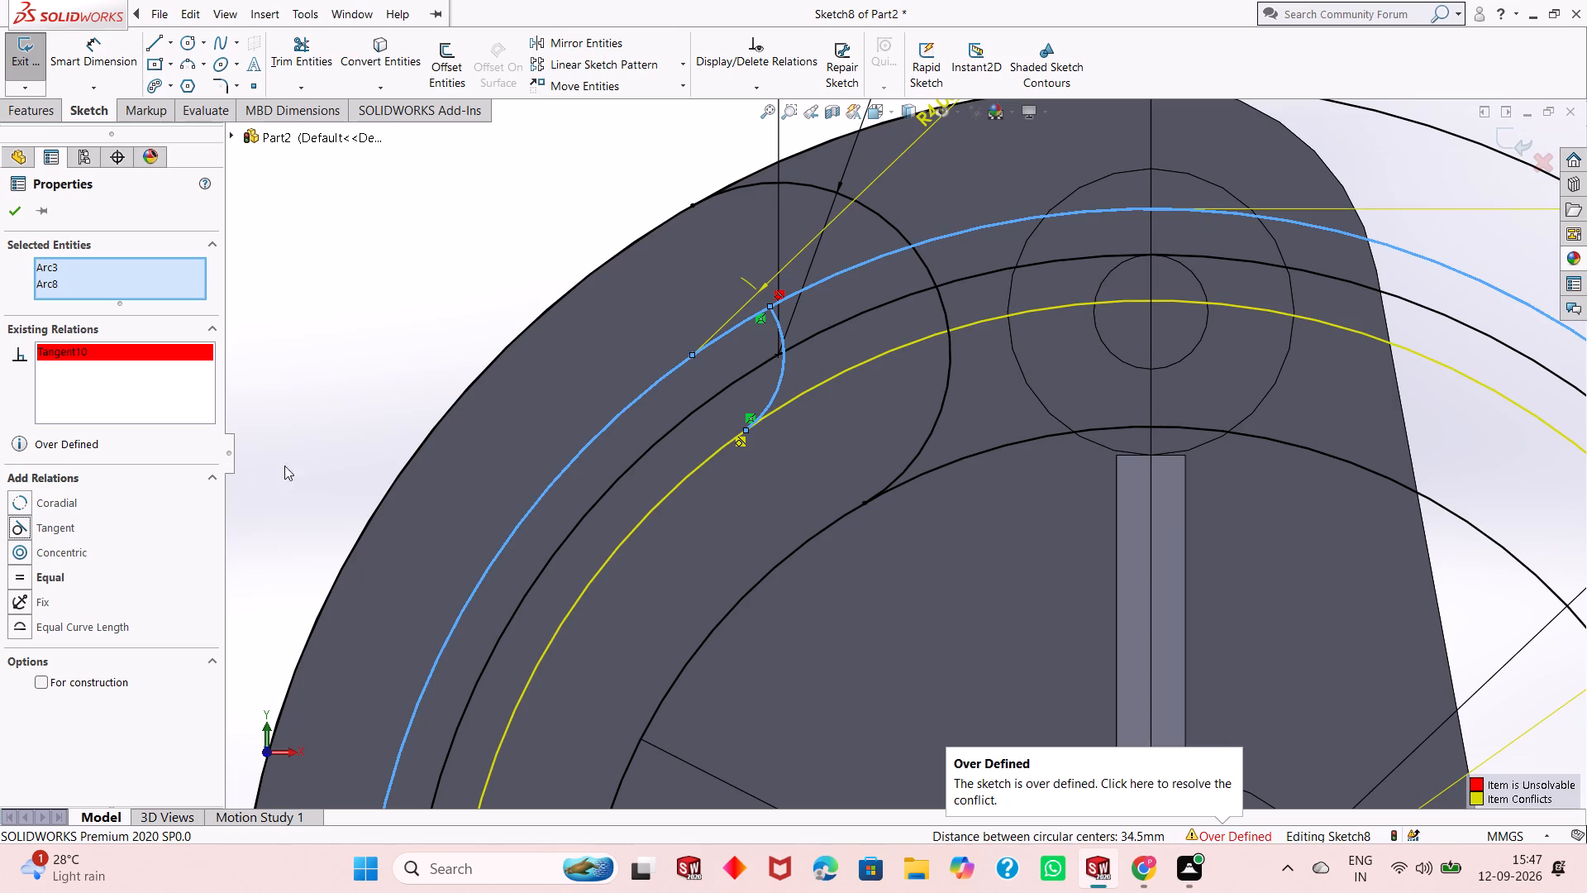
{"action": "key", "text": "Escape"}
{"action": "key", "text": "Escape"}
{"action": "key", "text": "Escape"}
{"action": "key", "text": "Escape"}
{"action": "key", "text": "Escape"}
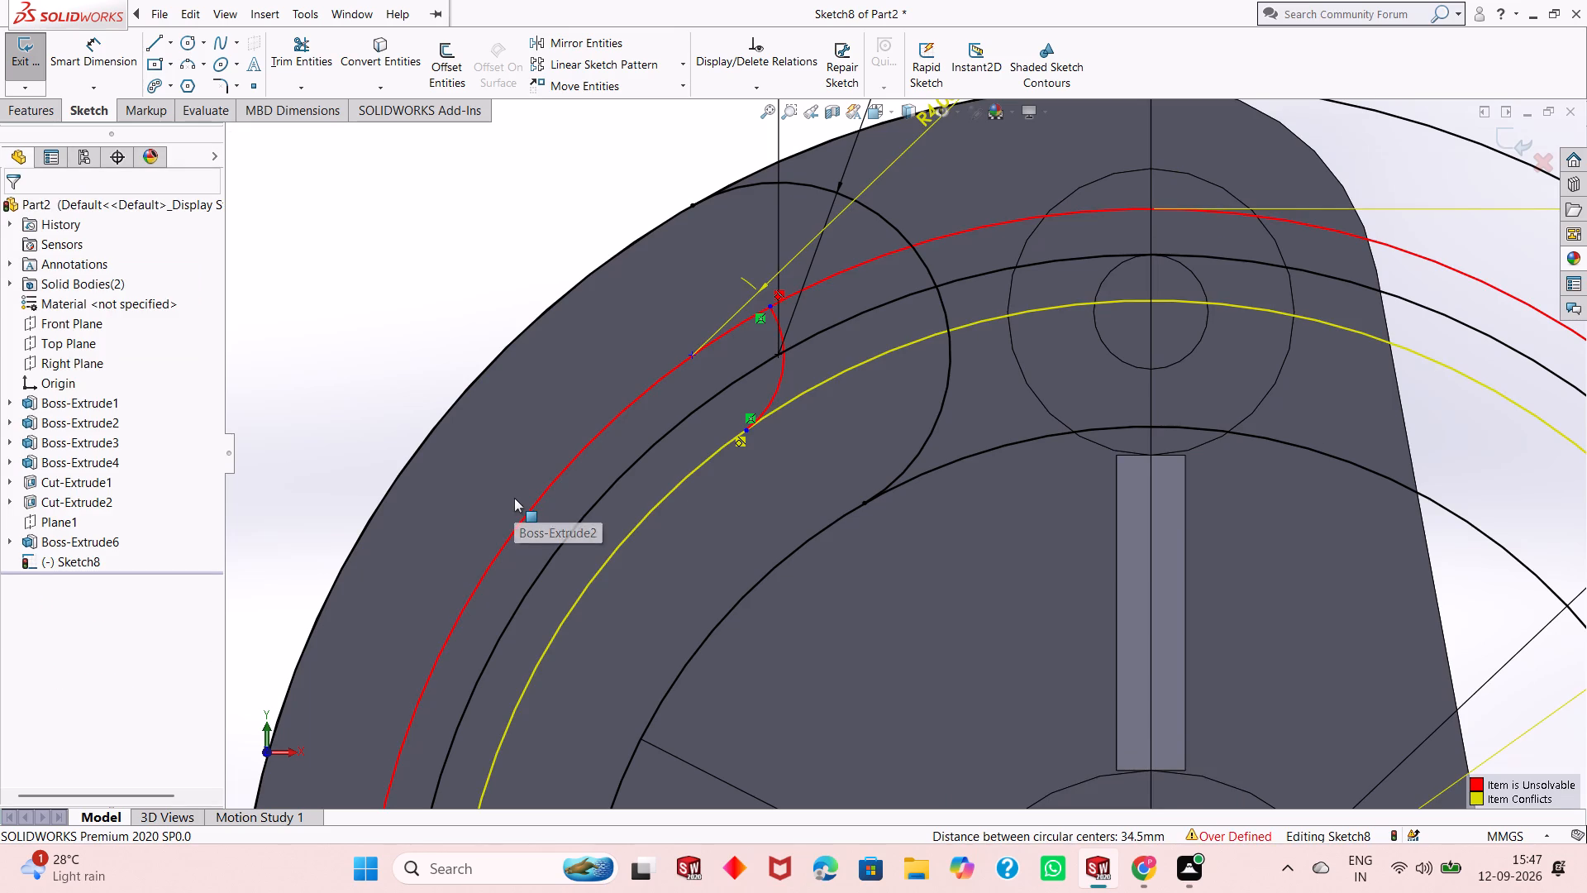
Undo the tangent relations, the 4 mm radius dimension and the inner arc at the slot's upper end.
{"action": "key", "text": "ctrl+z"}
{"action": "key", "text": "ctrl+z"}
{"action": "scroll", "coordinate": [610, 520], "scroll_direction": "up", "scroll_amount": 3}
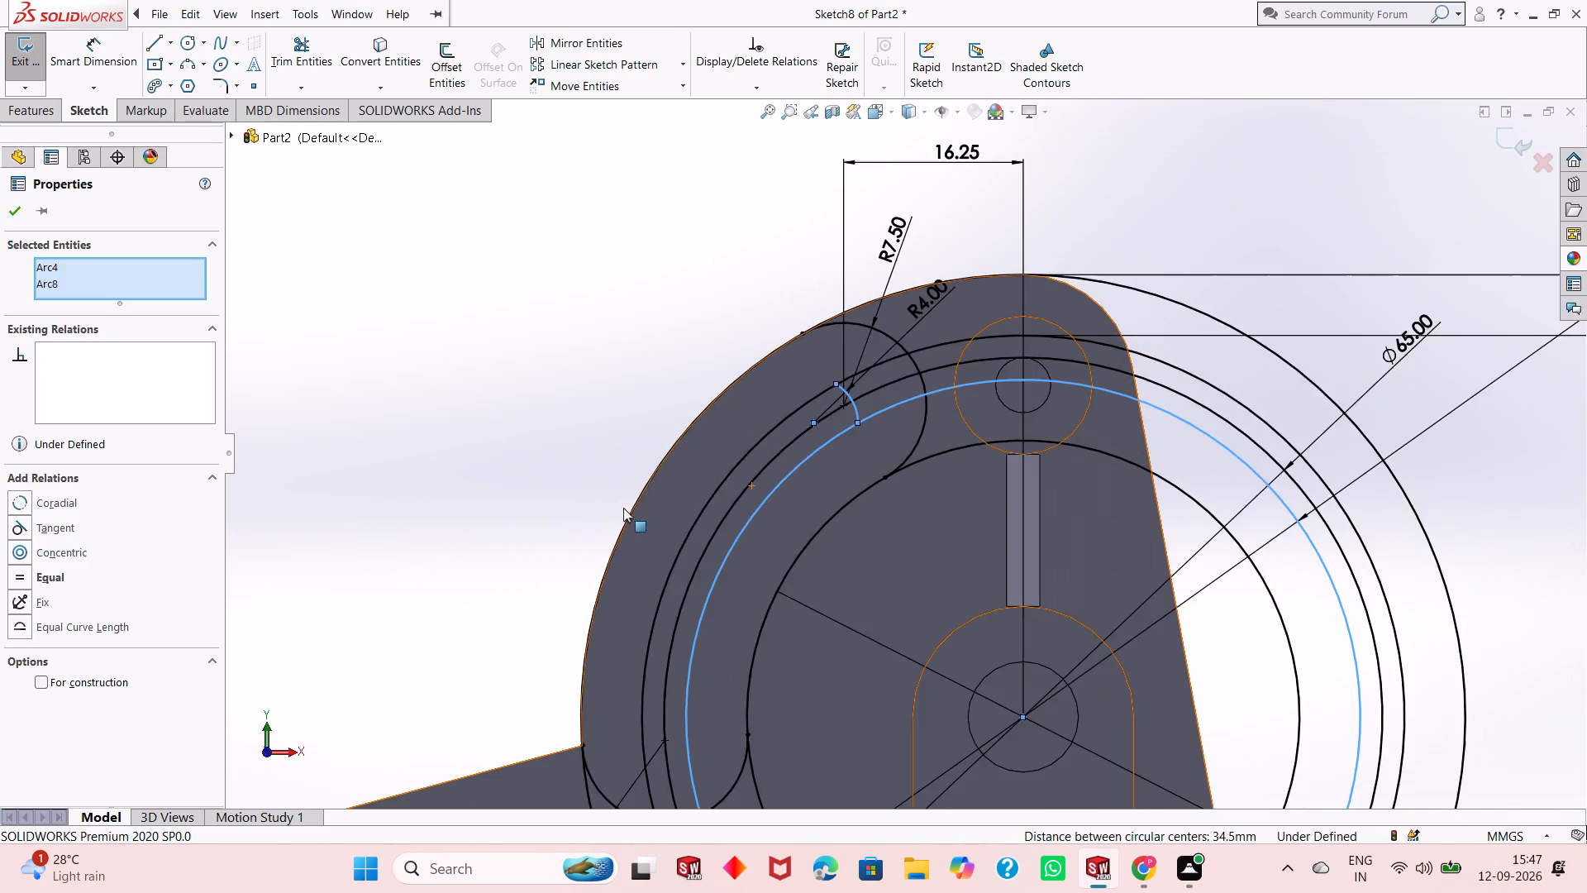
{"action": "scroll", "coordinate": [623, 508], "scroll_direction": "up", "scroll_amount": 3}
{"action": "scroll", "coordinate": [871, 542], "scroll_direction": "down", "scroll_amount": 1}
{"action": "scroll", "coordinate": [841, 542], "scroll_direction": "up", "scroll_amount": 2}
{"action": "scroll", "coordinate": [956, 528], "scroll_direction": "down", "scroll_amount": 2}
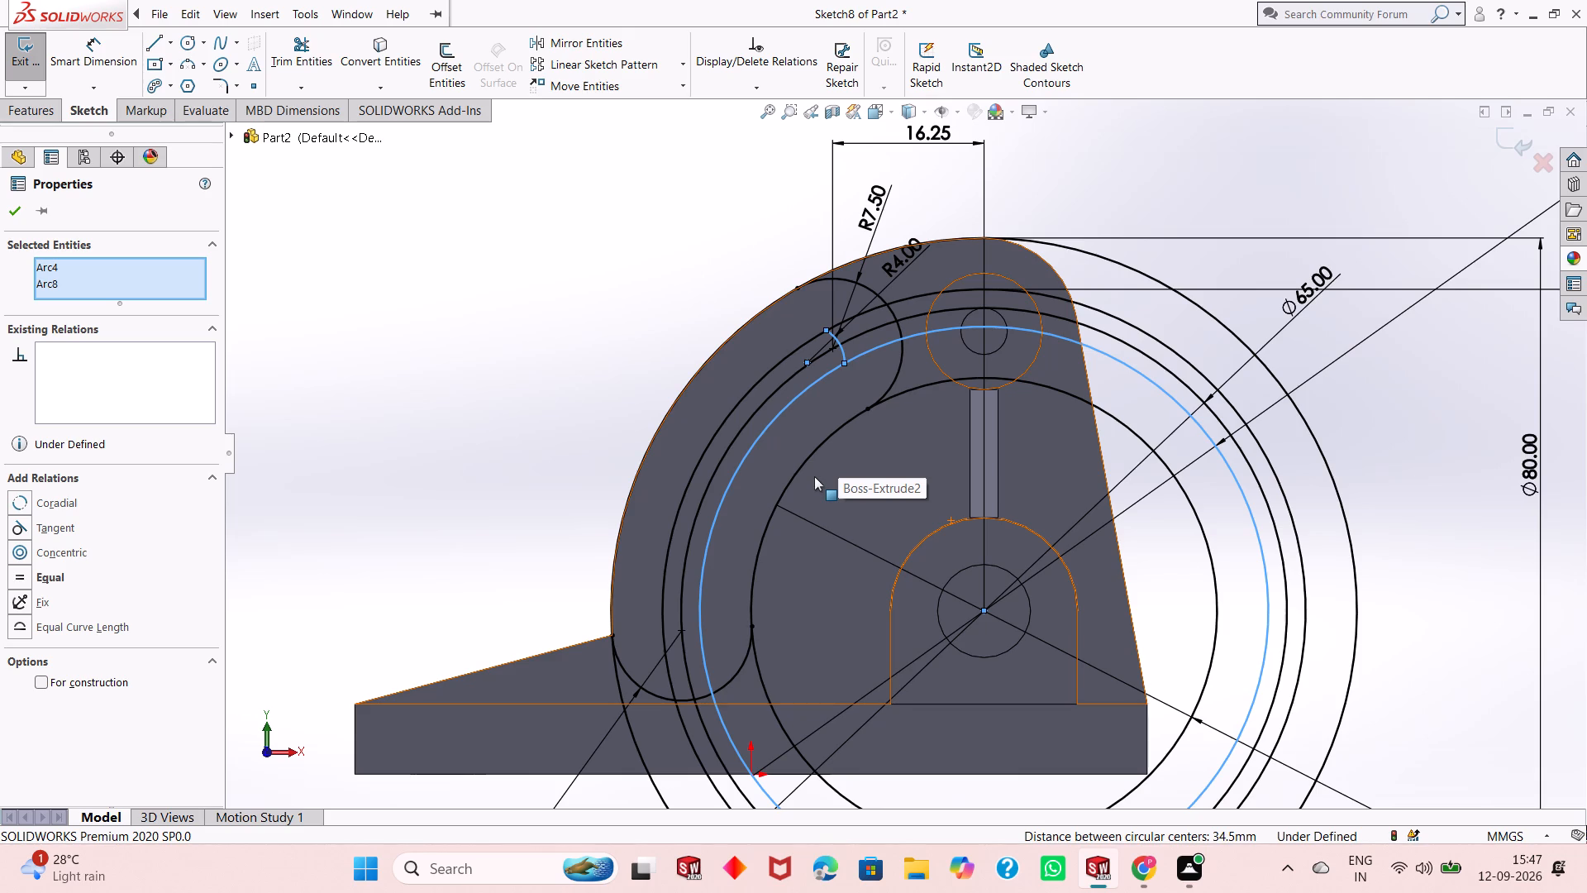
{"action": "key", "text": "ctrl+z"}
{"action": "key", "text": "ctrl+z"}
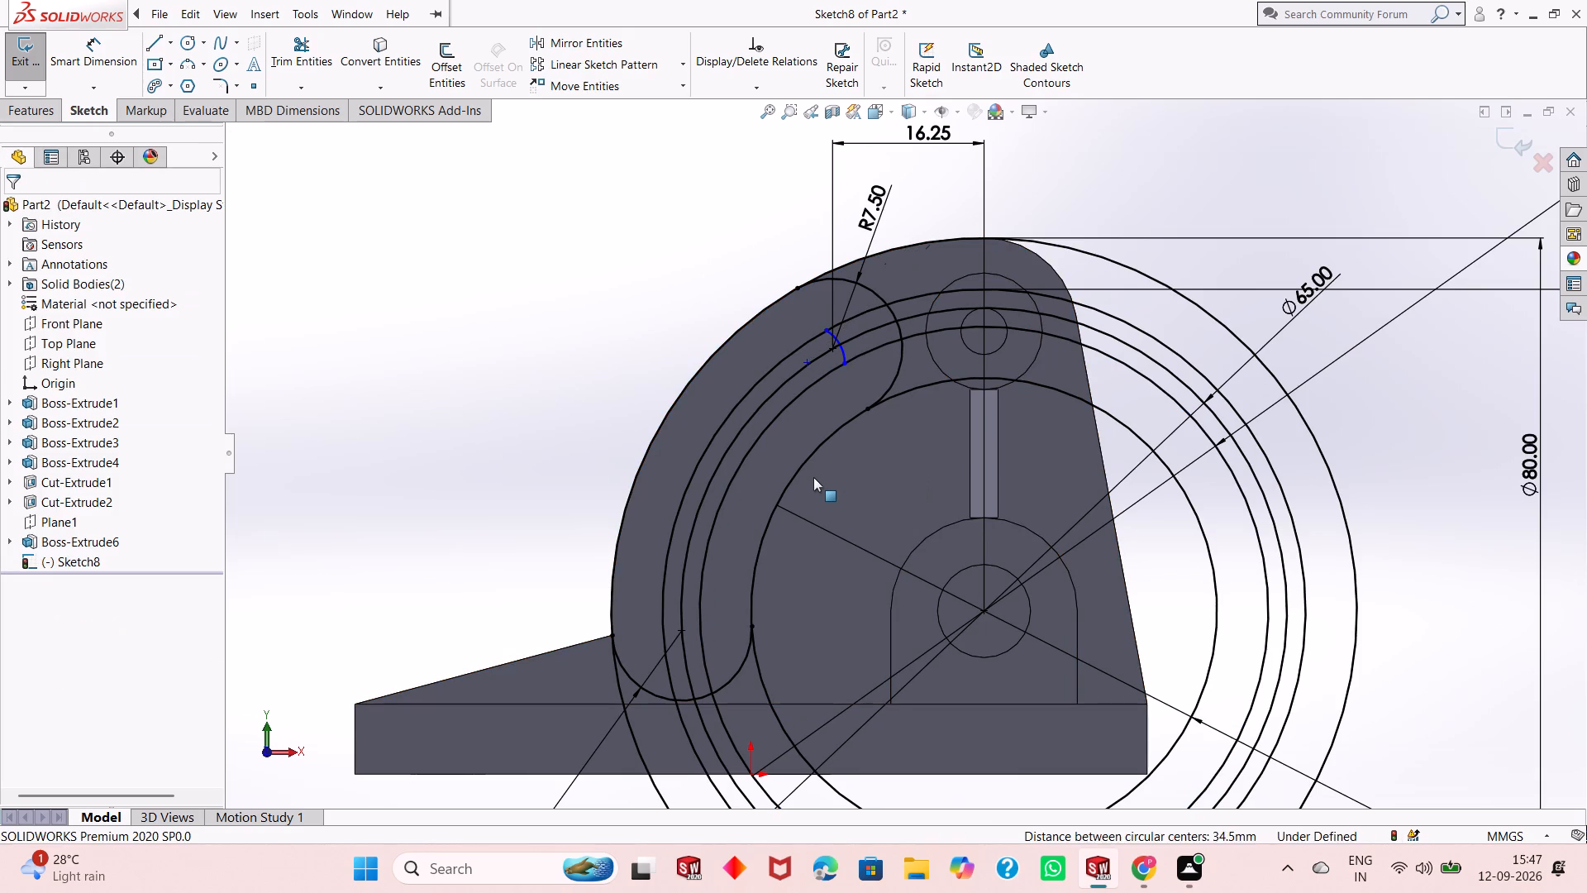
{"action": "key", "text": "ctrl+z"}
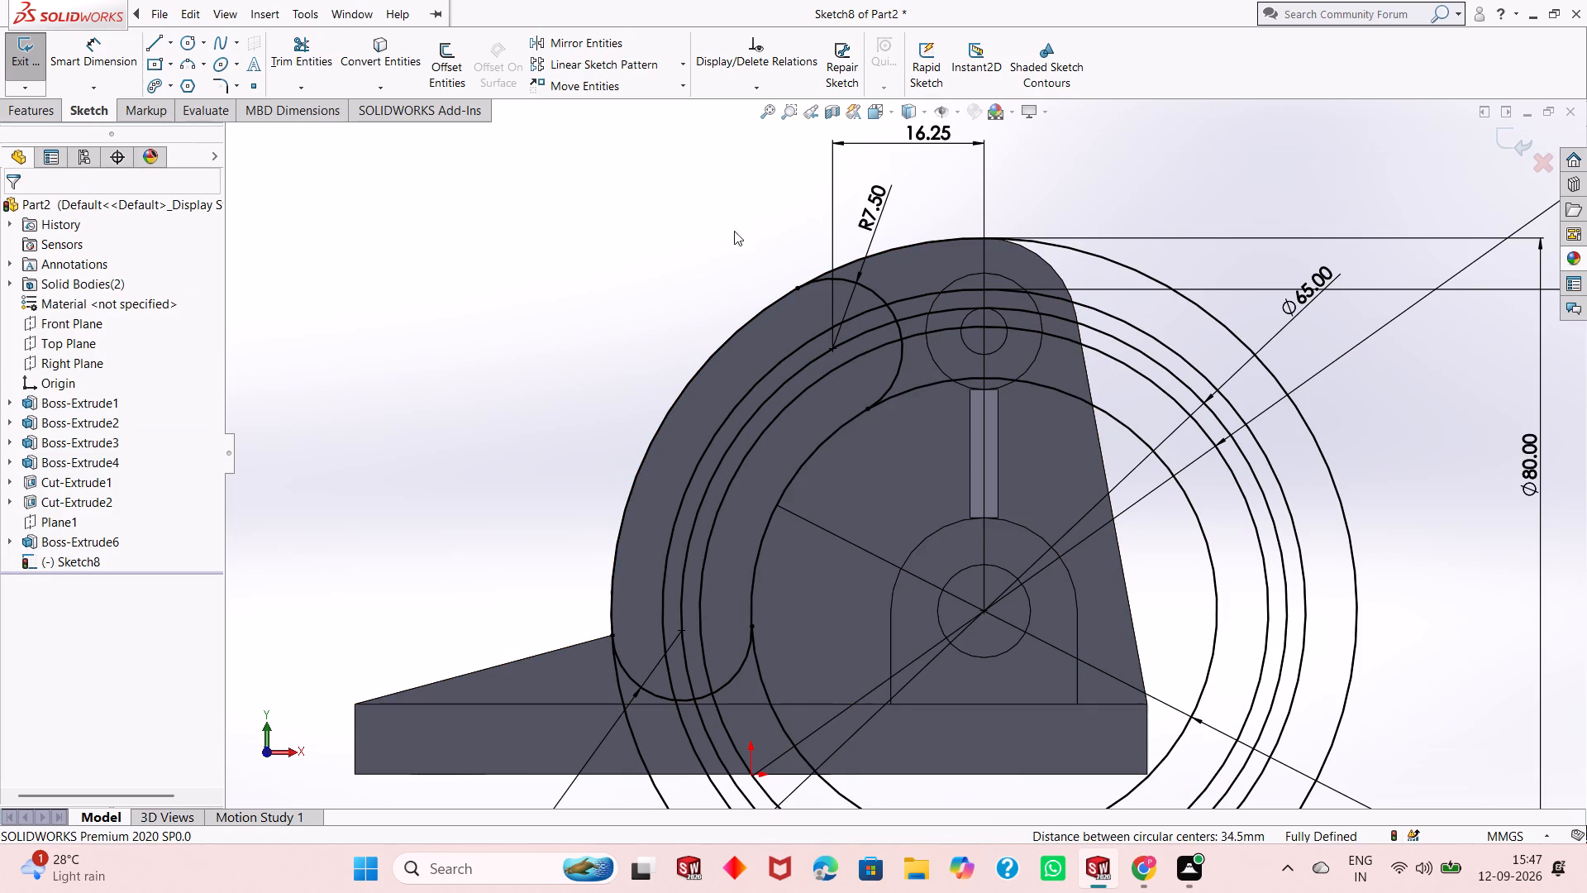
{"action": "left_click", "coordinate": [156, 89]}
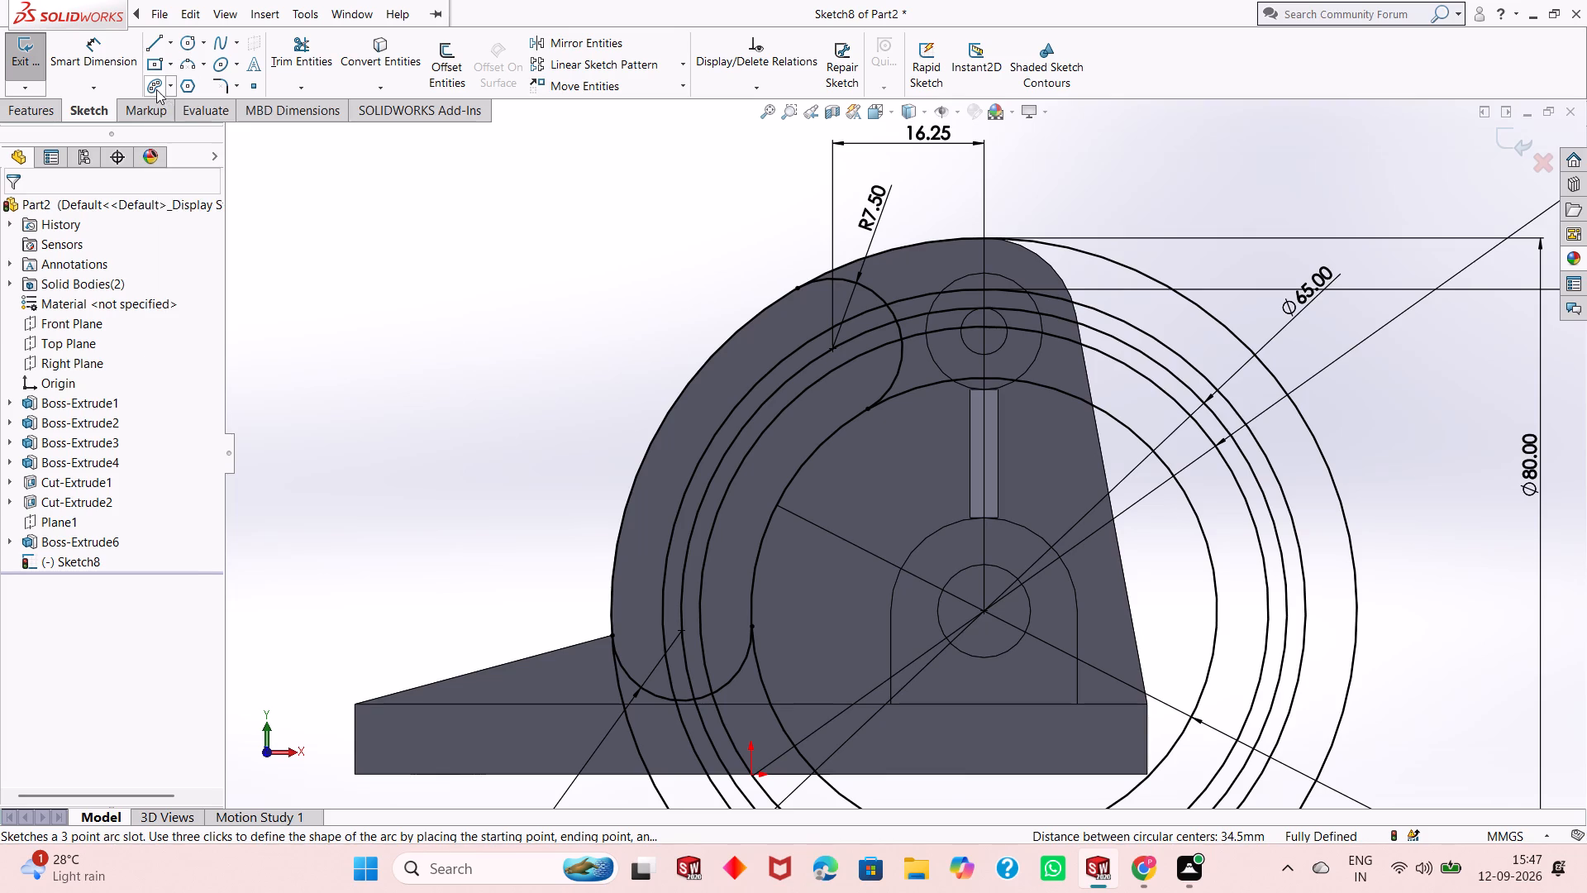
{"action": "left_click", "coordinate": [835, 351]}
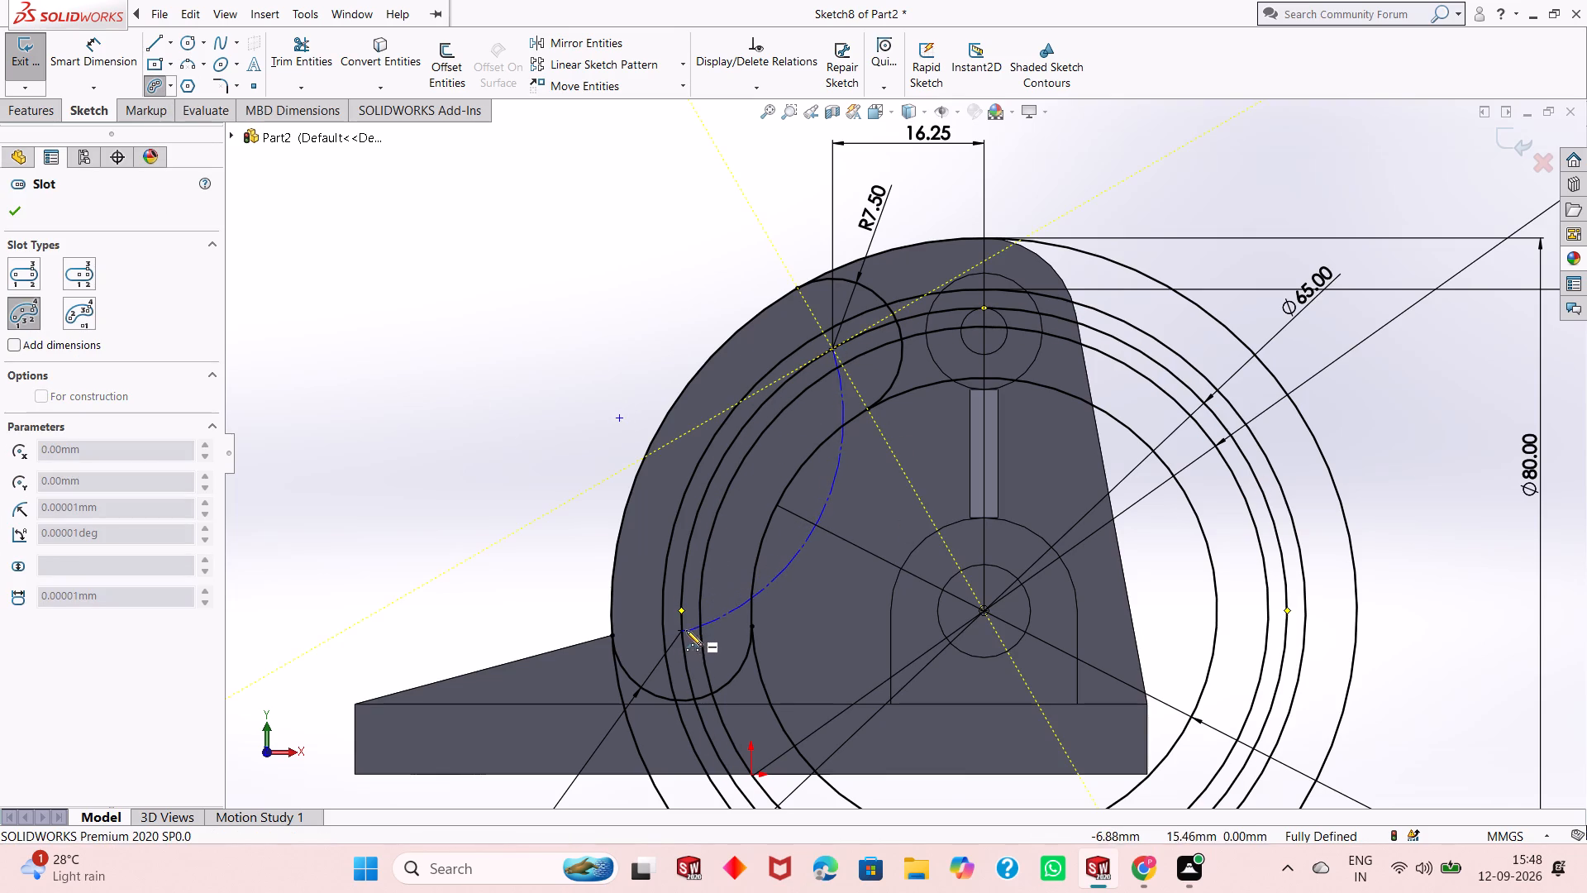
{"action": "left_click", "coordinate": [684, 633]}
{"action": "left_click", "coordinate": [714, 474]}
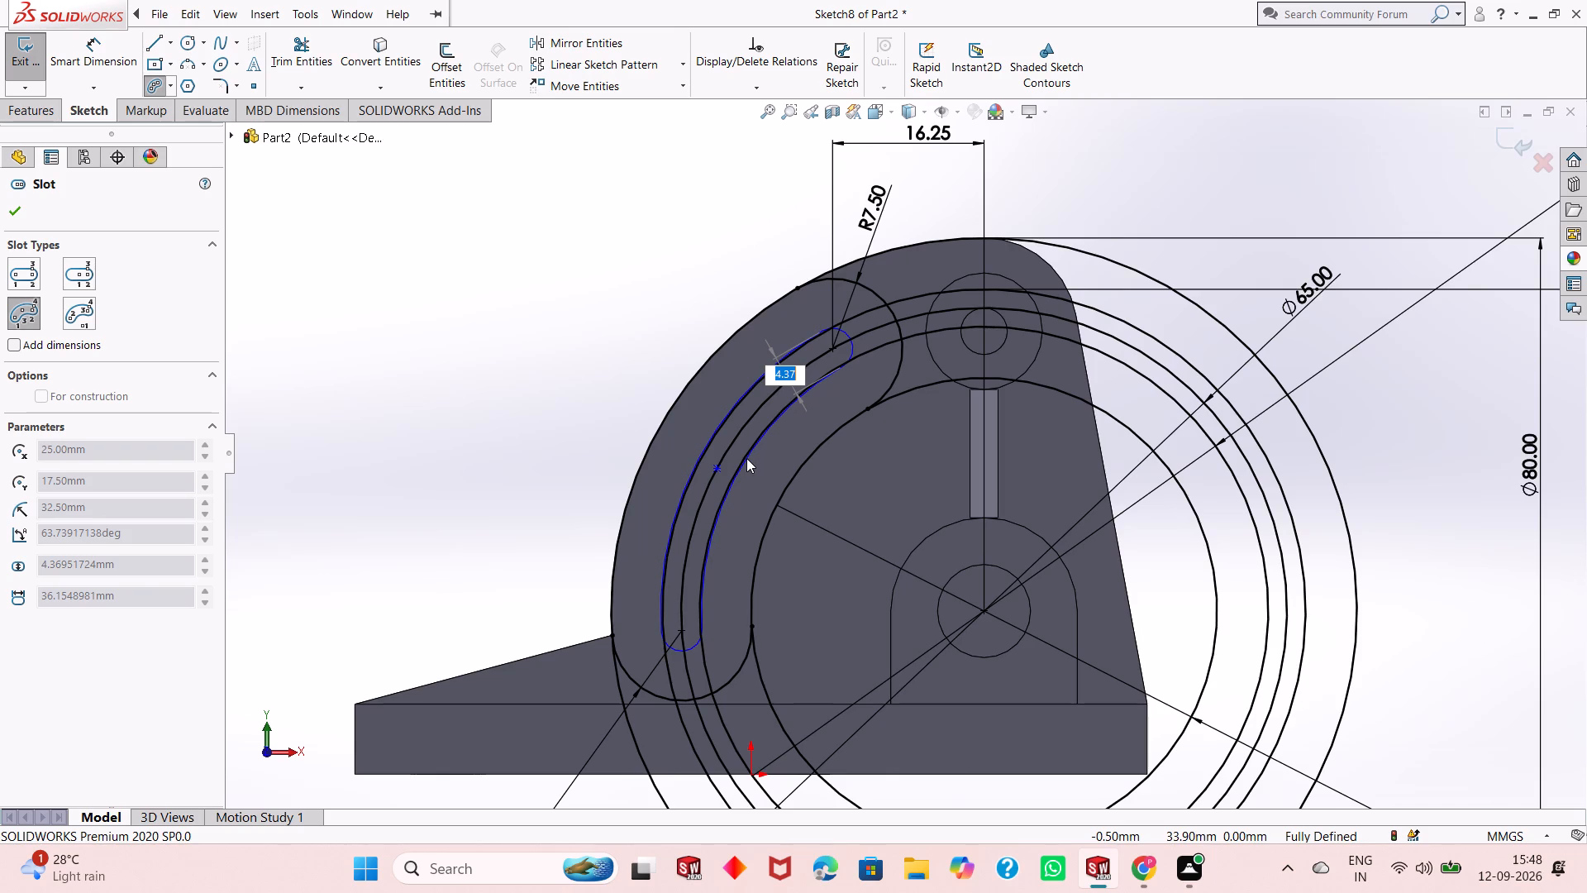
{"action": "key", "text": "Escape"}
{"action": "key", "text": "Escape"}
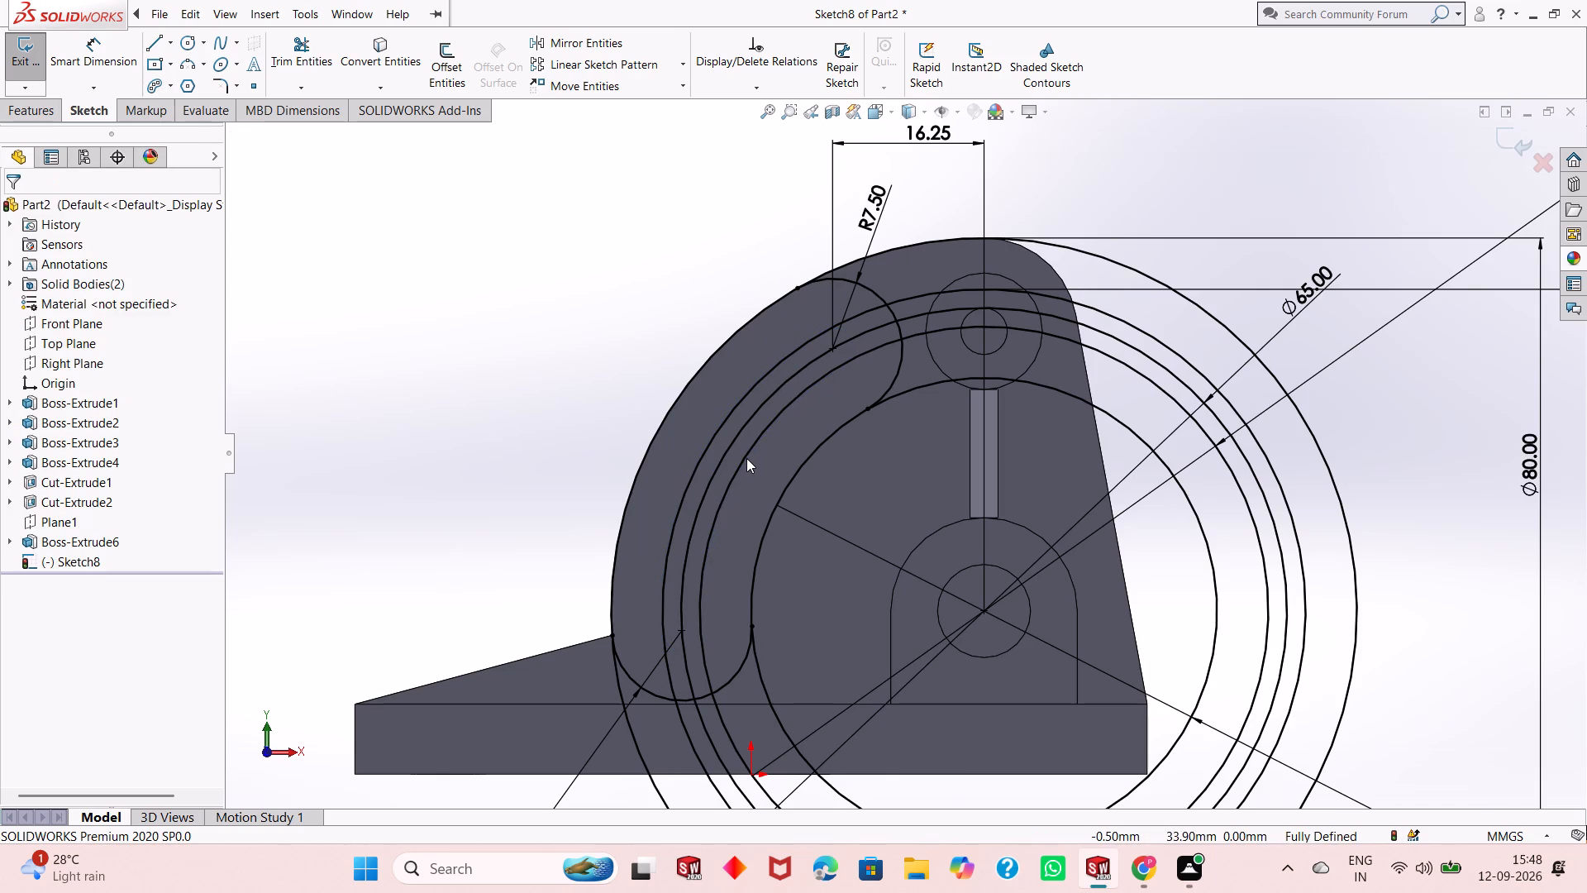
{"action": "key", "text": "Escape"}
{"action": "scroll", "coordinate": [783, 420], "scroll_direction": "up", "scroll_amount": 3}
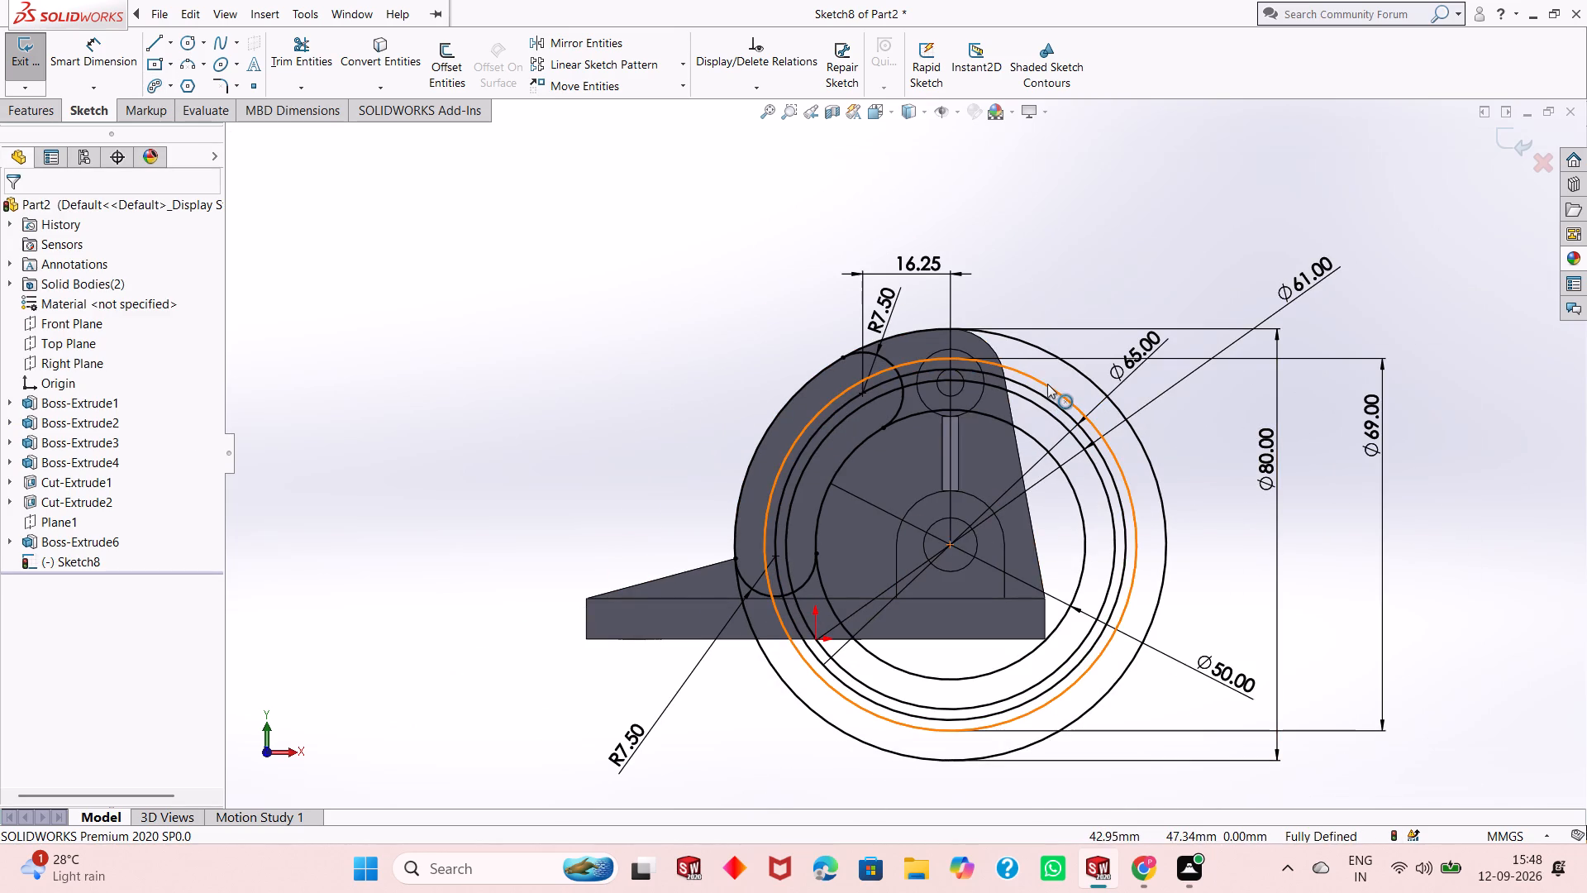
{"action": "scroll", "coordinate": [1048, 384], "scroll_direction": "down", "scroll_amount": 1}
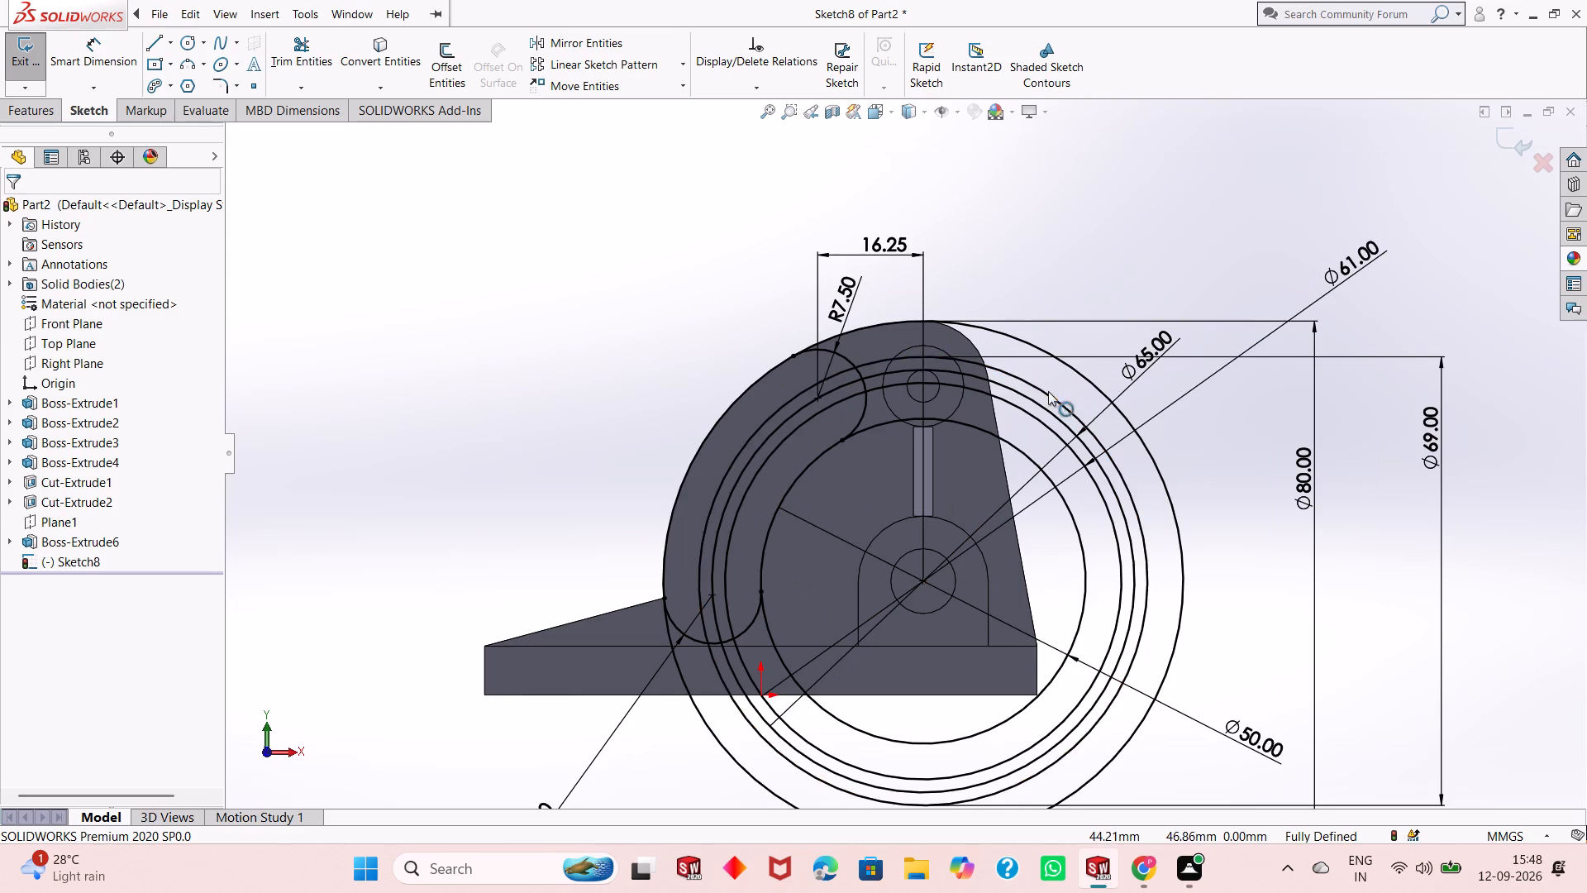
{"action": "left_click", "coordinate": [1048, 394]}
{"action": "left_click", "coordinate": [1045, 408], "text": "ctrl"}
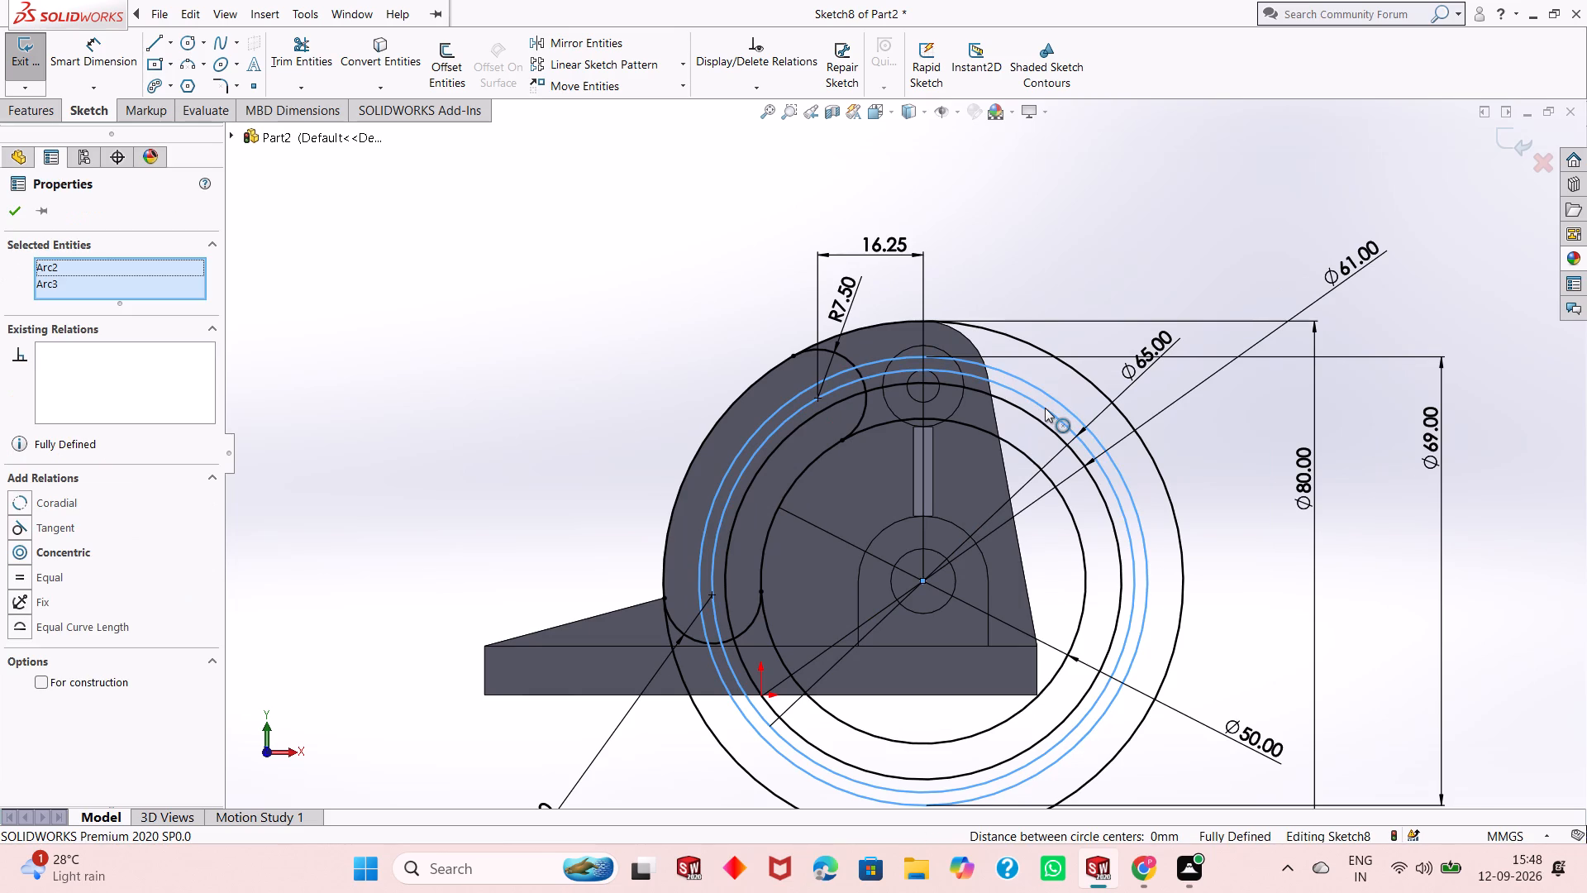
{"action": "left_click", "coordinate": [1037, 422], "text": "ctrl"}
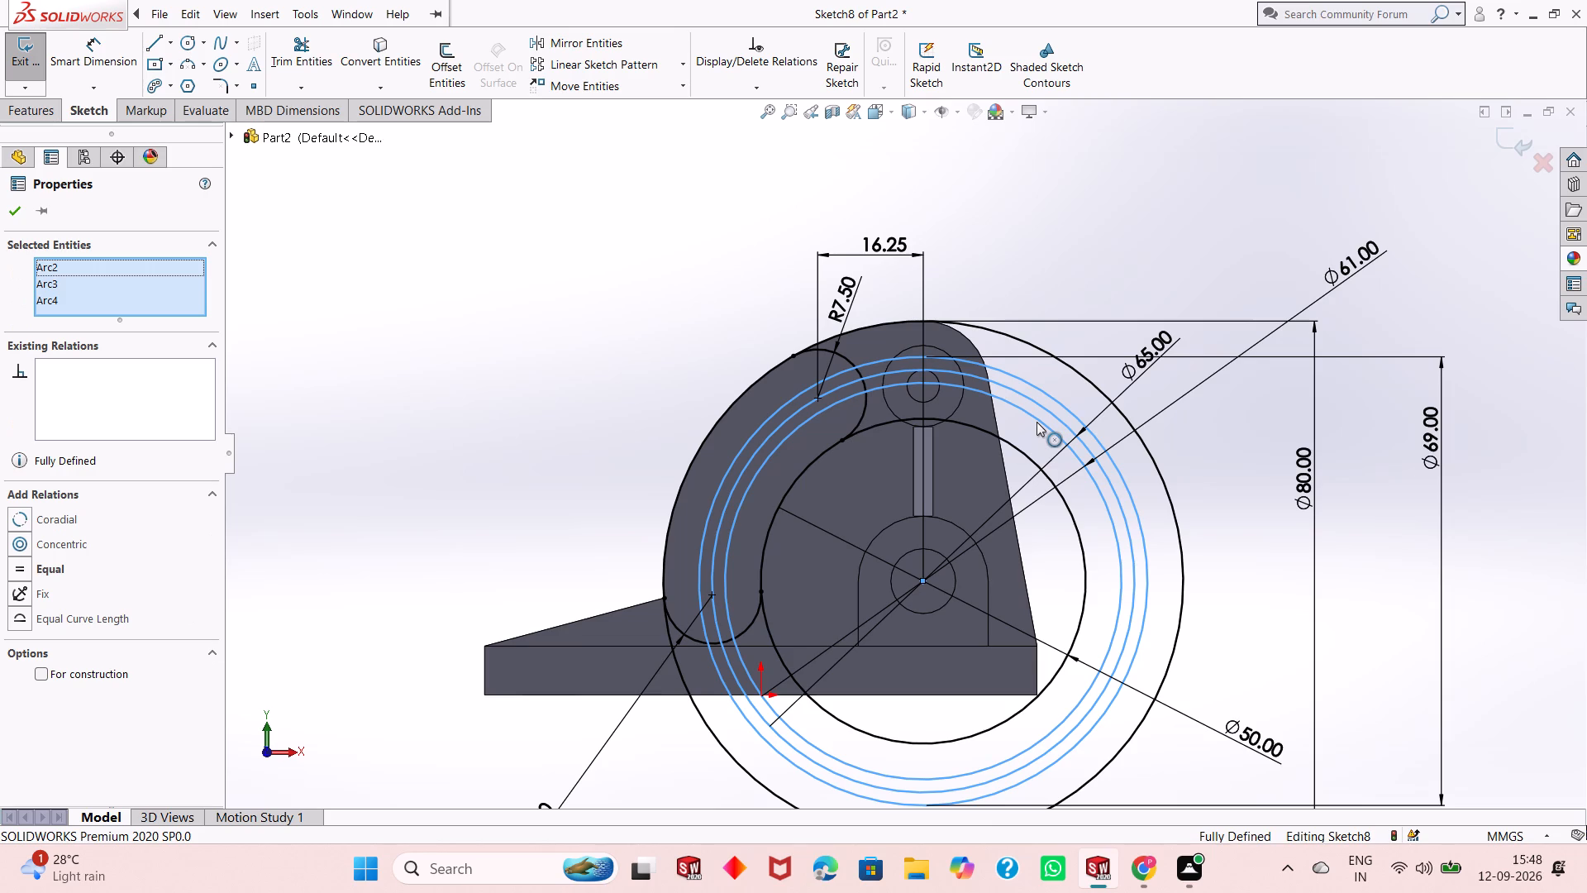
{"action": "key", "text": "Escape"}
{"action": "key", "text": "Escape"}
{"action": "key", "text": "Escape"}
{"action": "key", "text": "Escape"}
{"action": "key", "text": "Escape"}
Delete the 69 mm and 61 mm circles from the sketch along with their diameter dimensions.
{"action": "left_click", "coordinate": [1037, 387]}
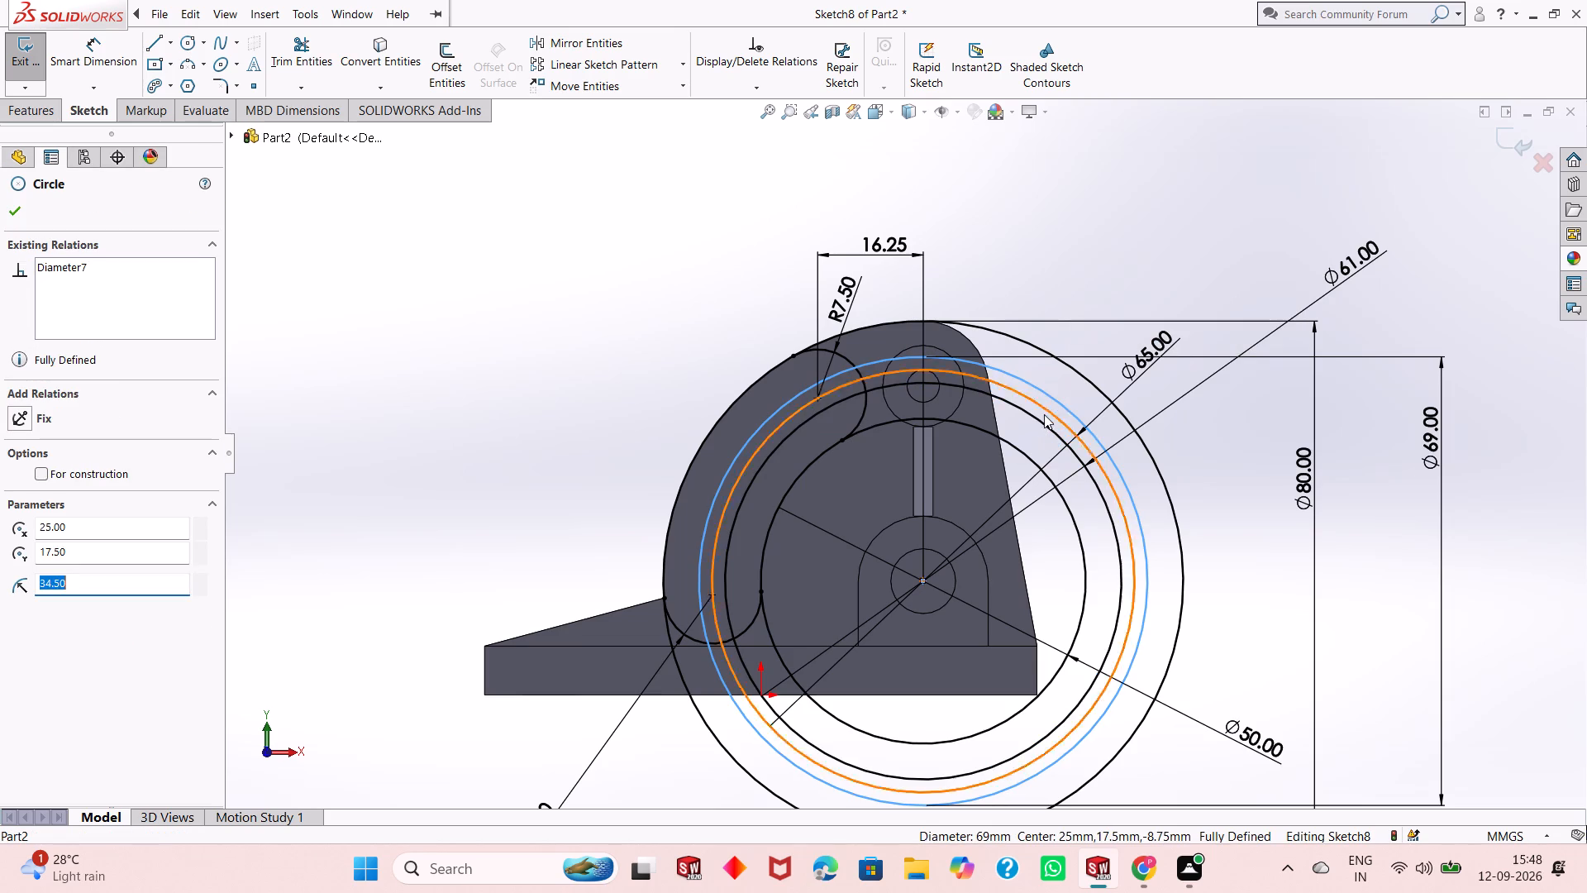
{"action": "left_click", "coordinate": [1044, 423], "text": "ctrl"}
{"action": "key", "text": "Delete"}
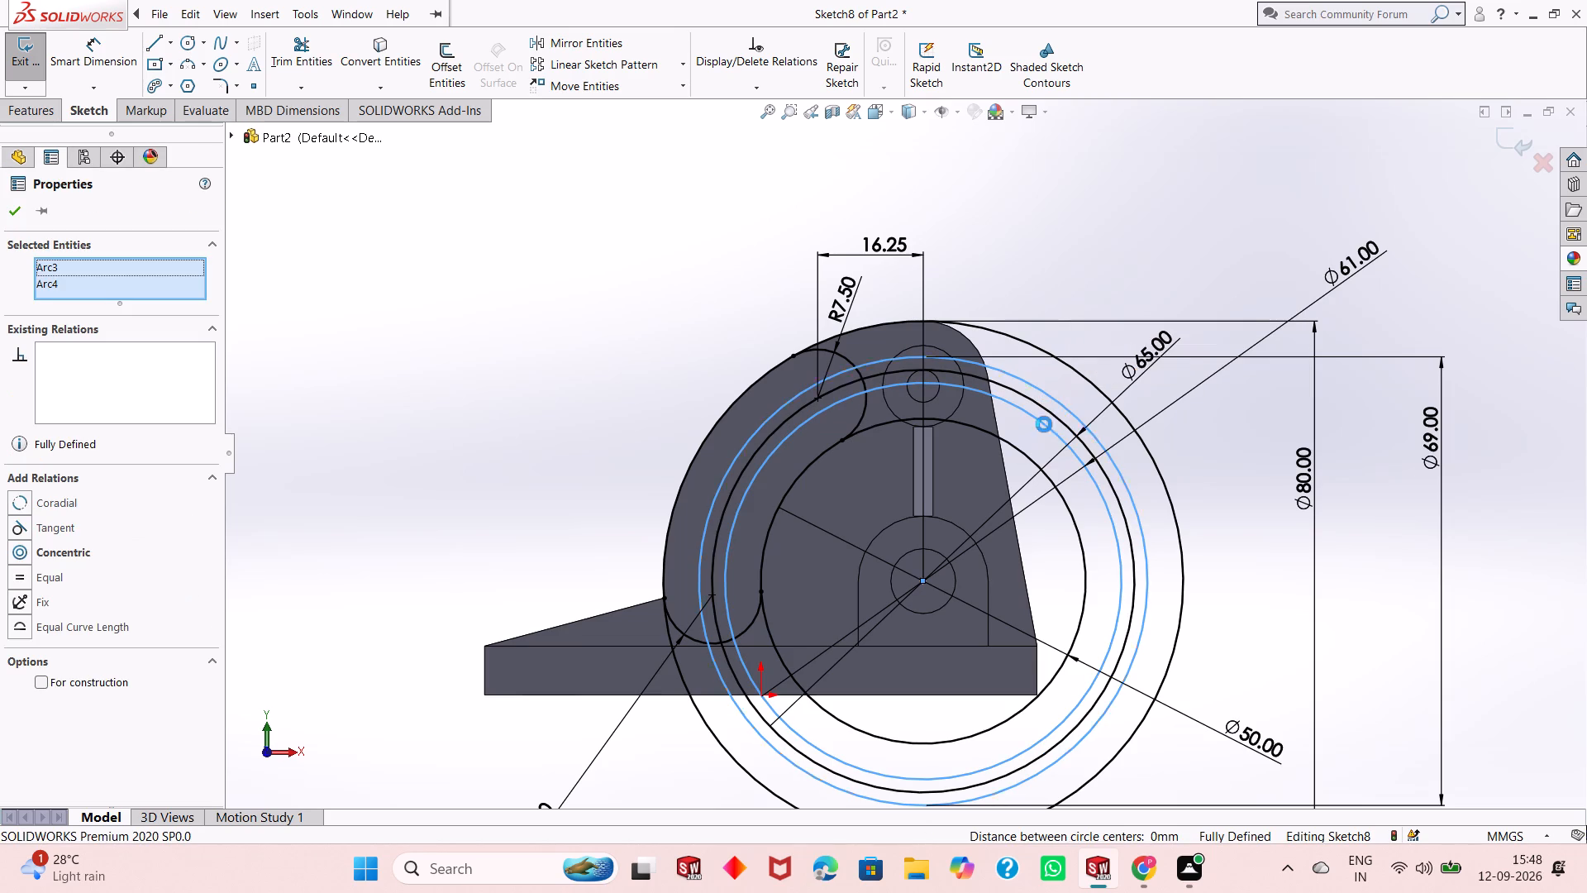
{"action": "left_click", "coordinate": [686, 423]}
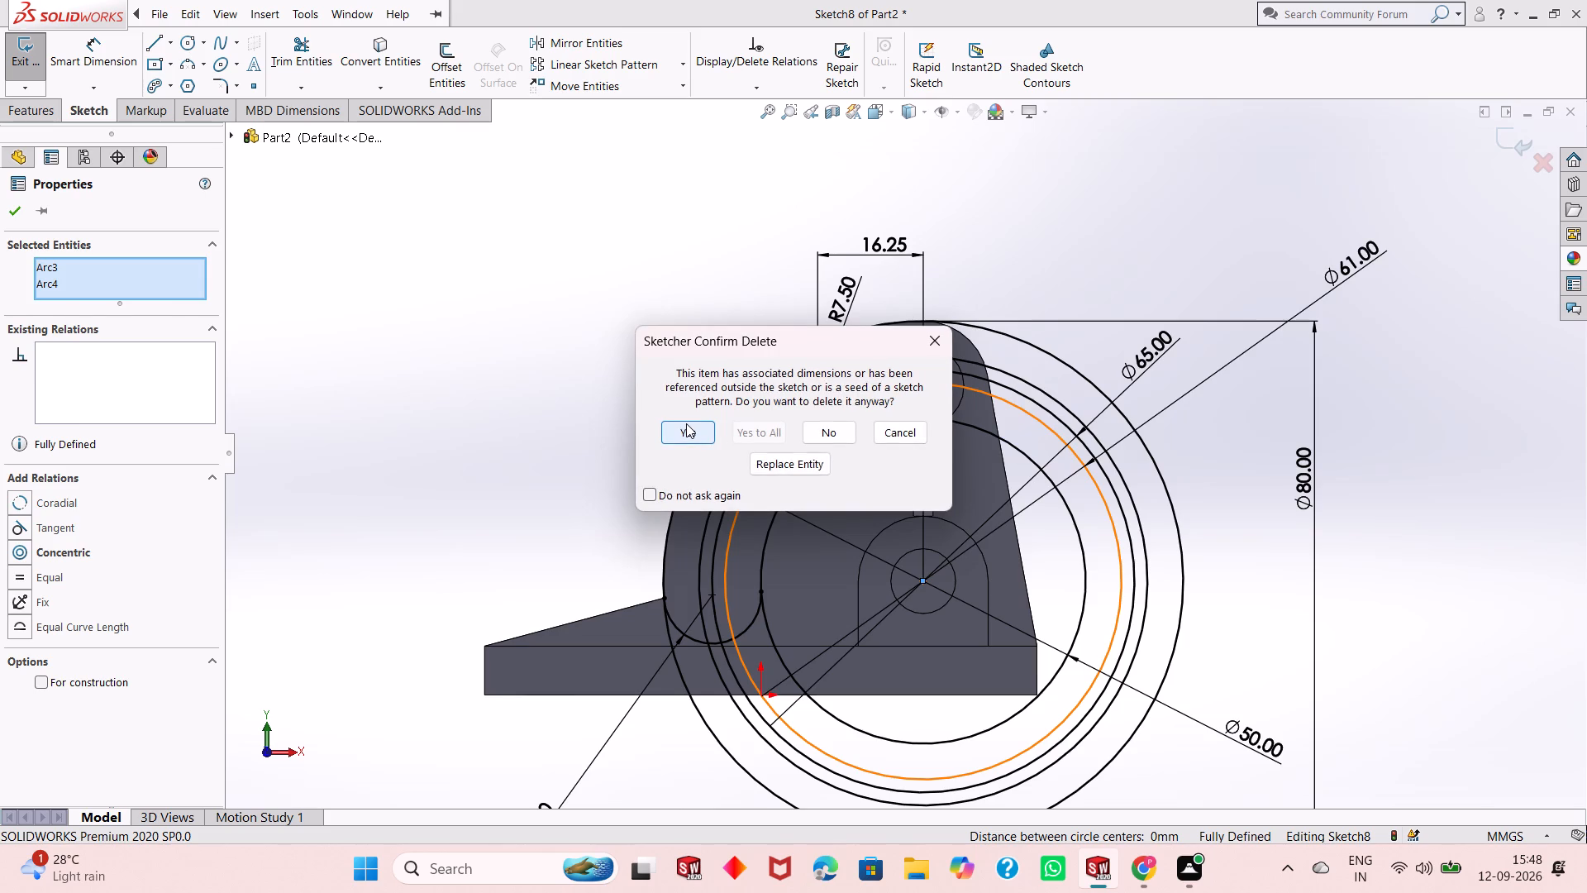
{"action": "left_click", "coordinate": [686, 423]}
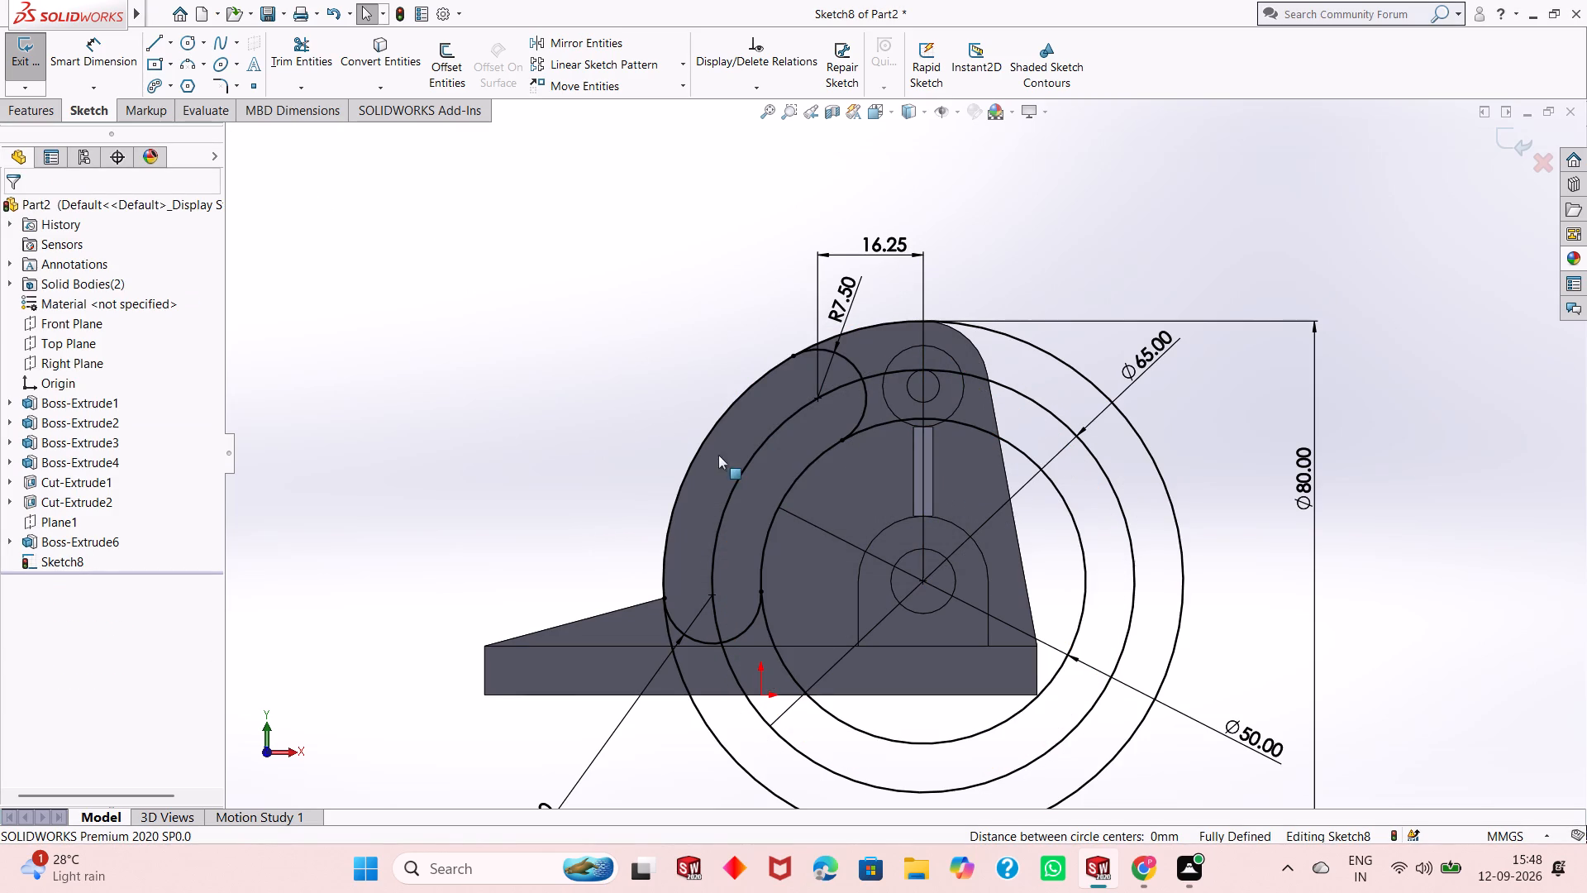
Sketch a 3-point arc slot about 6.75 mm wide along the 65 mm circle, between the centres of the outer slot's end arcs.
{"action": "left_click", "coordinate": [152, 86]}
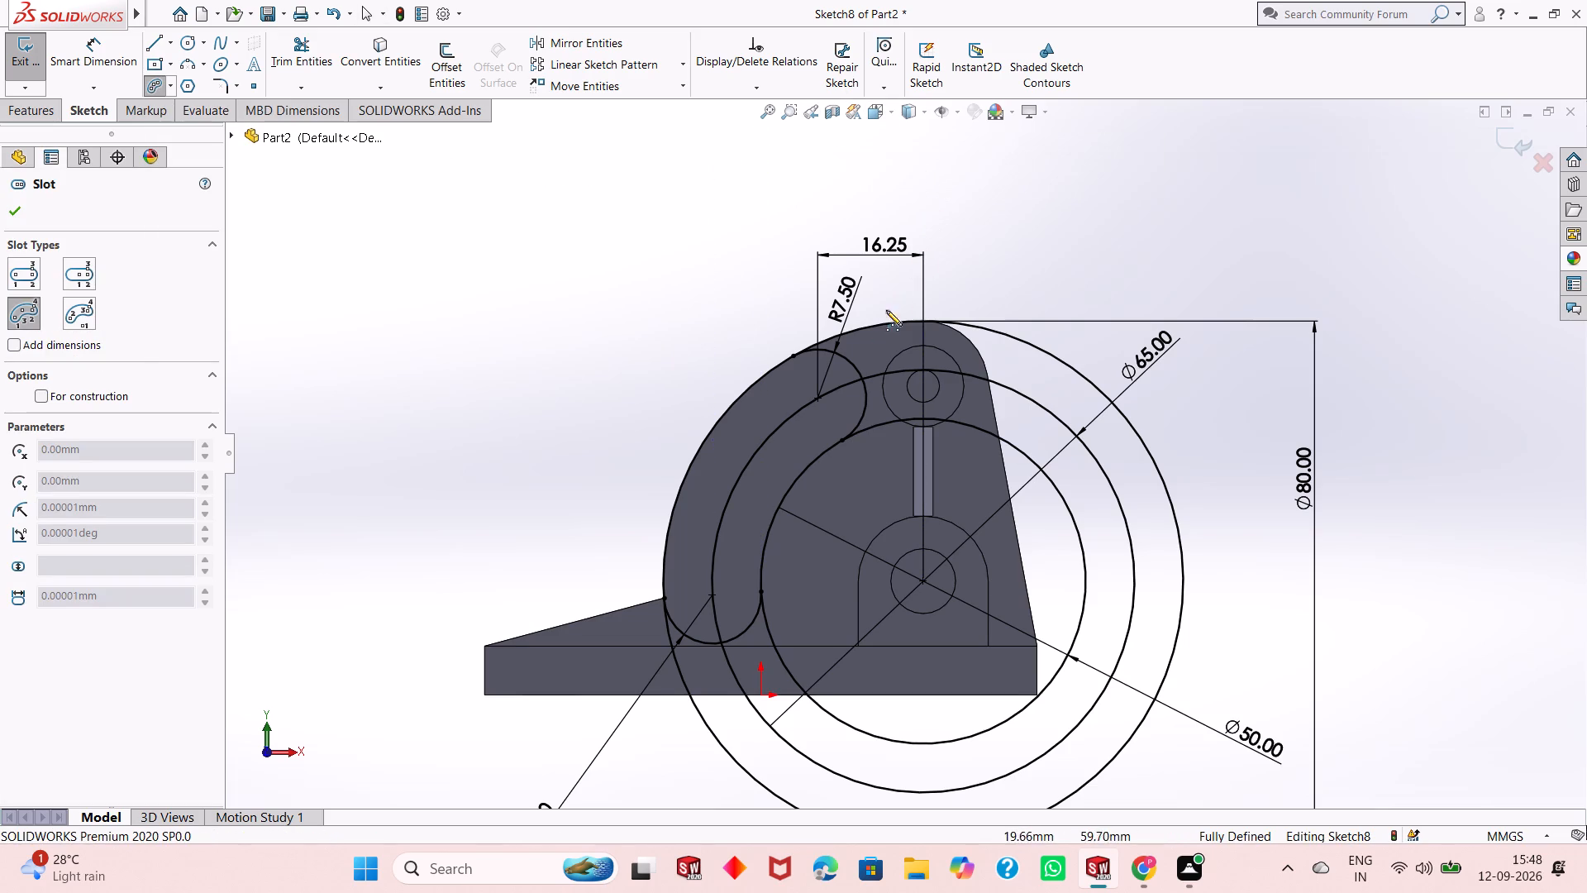
{"action": "left_click", "coordinate": [815, 399]}
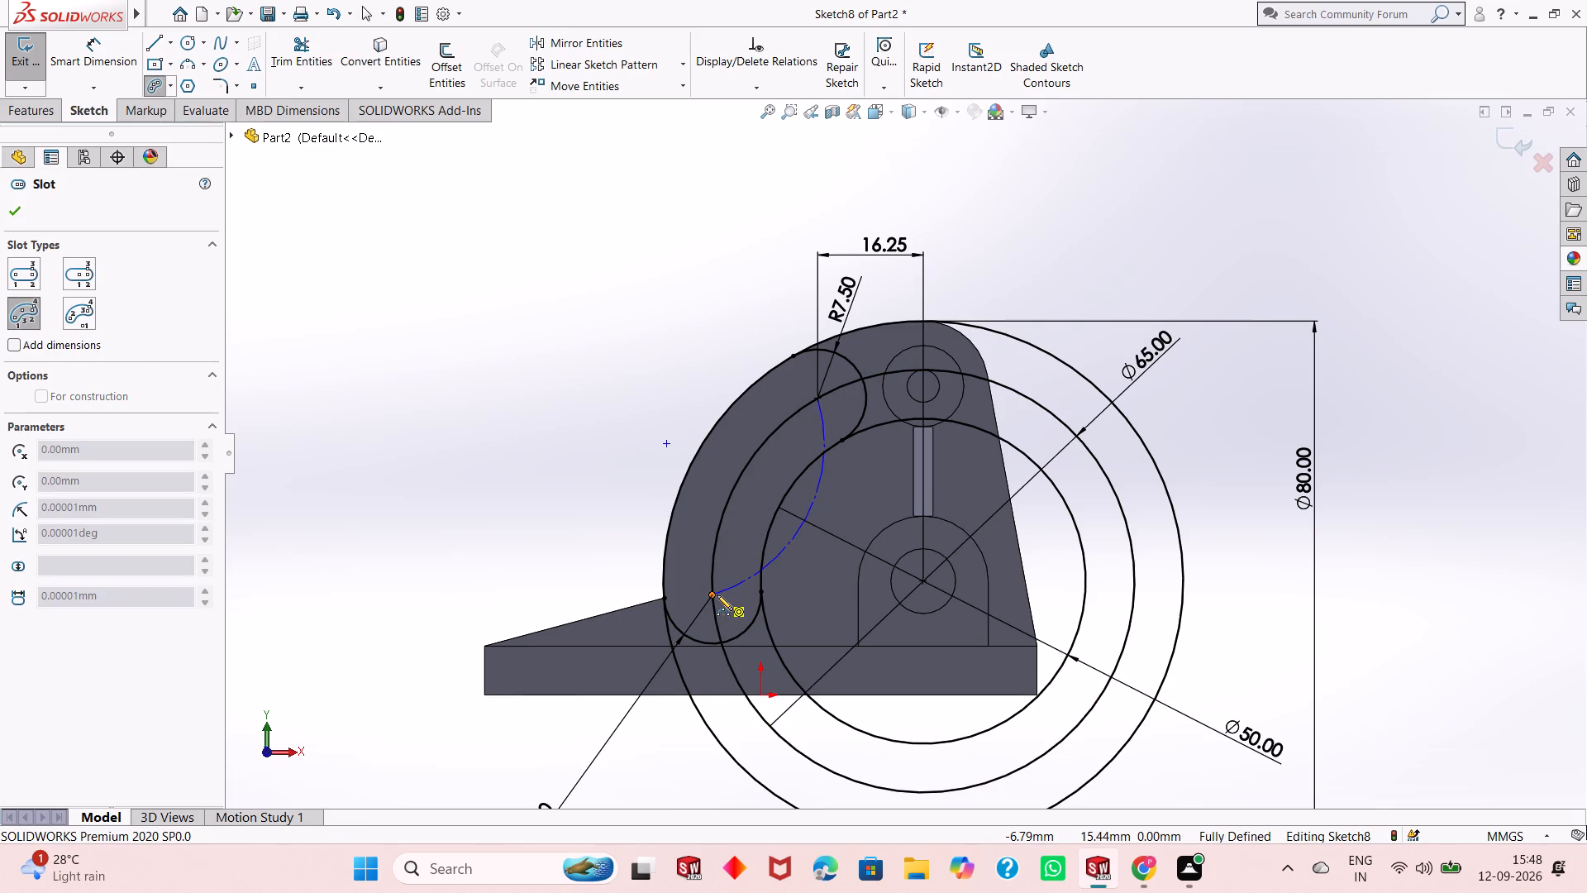
{"action": "left_click", "coordinate": [717, 595]}
{"action": "left_click", "coordinate": [739, 477]}
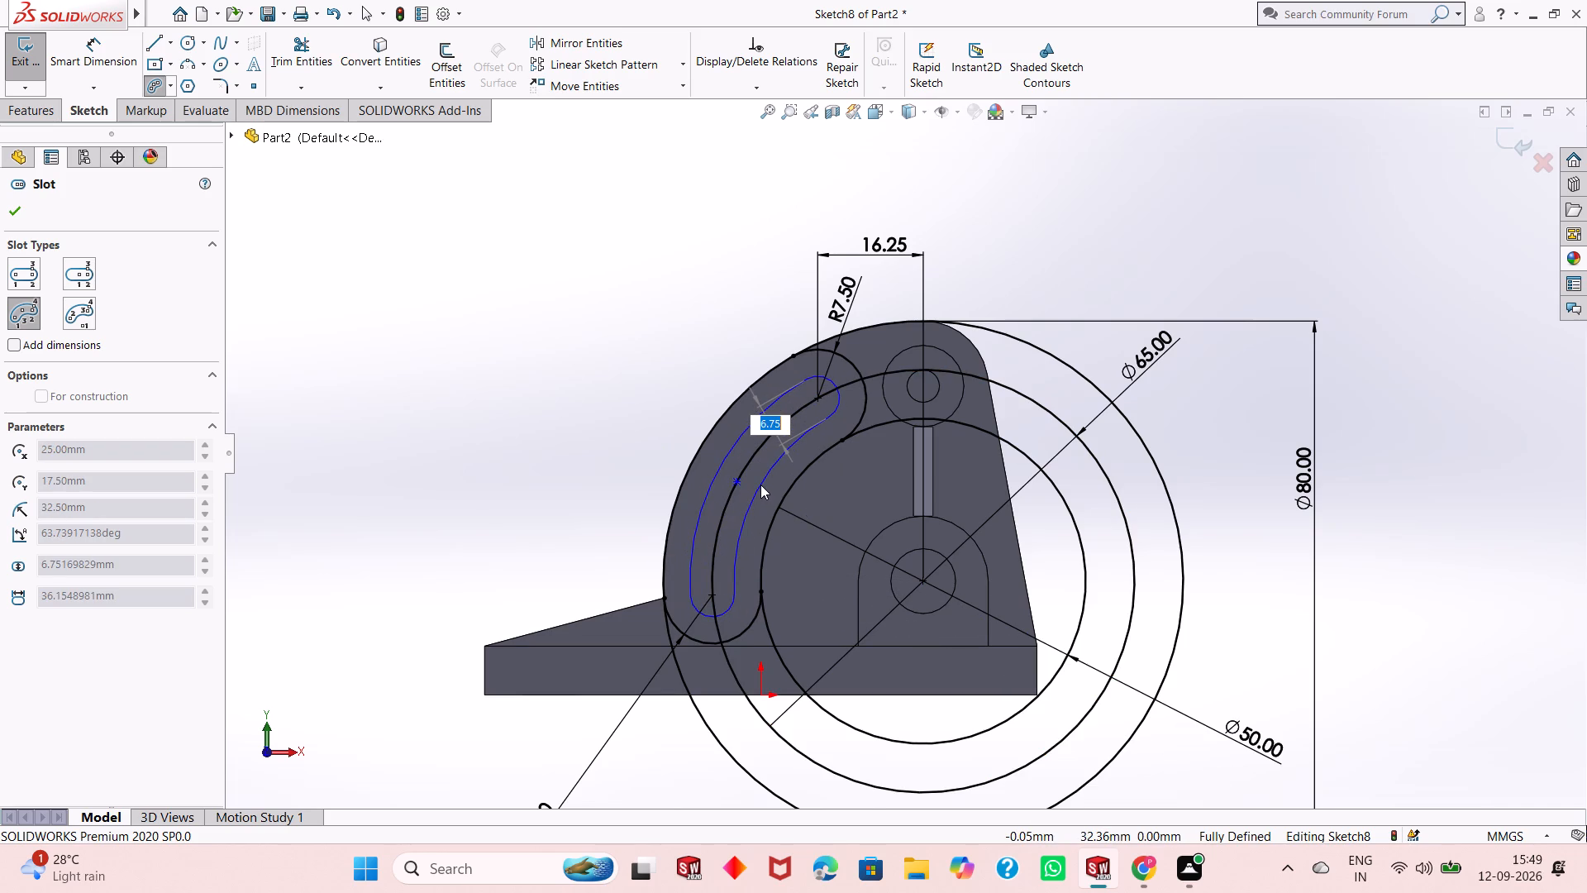
{"action": "left_click", "coordinate": [760, 485]}
{"action": "key", "text": "Escape"}
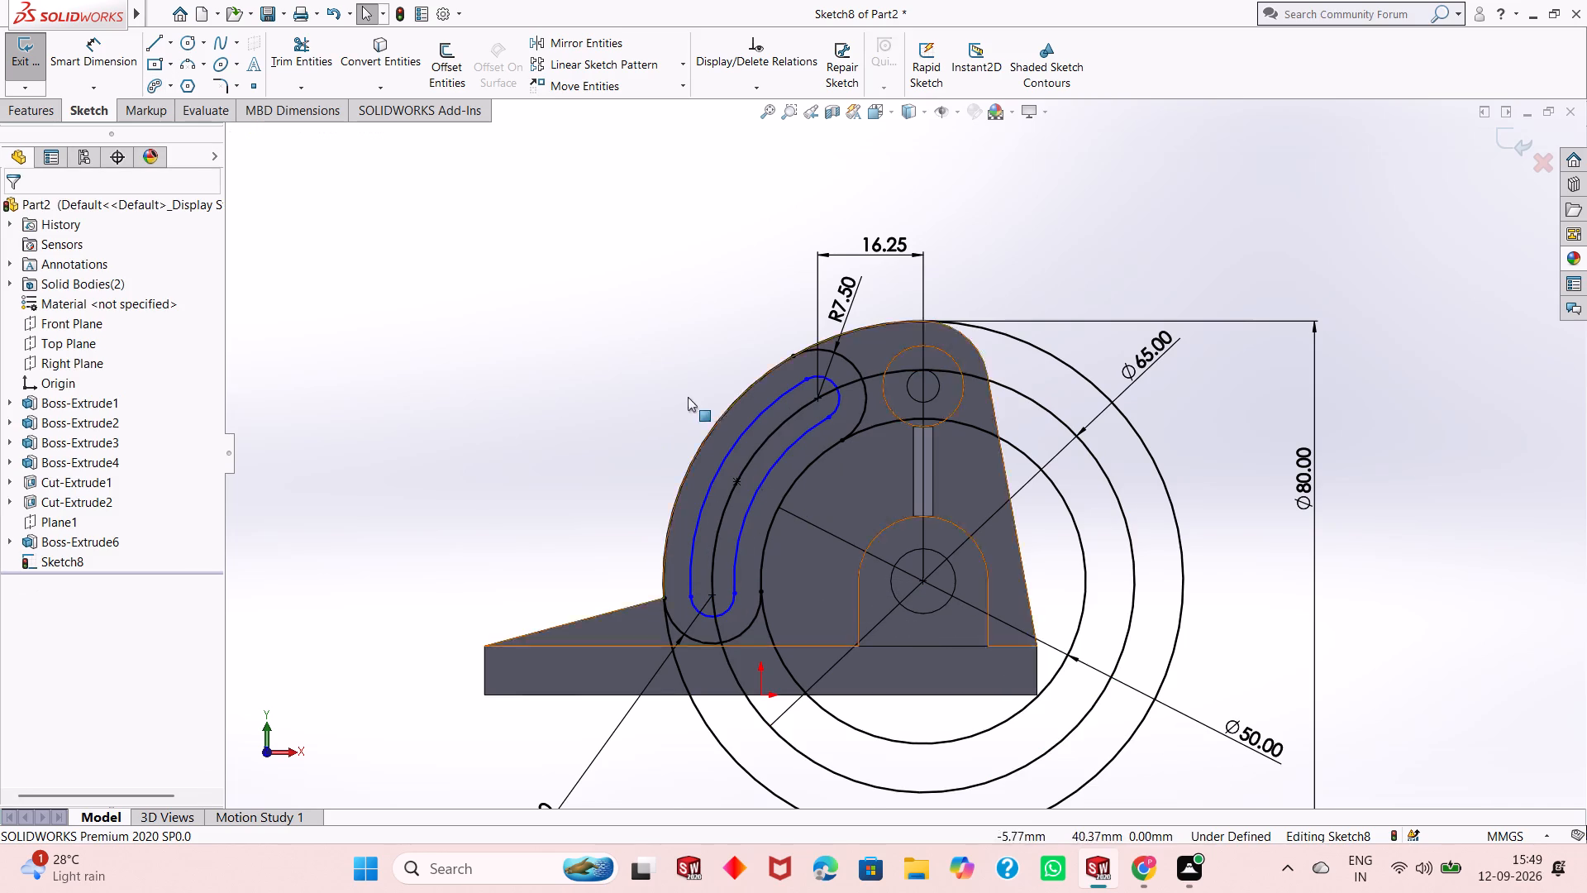
{"action": "key", "text": "Escape"}
{"action": "key", "text": "Escape"}
{"action": "key", "text": "Escape"}
Dimension the inner slot's upper end arc with a radius of 4 mm.
{"action": "left_click", "coordinate": [83, 60]}
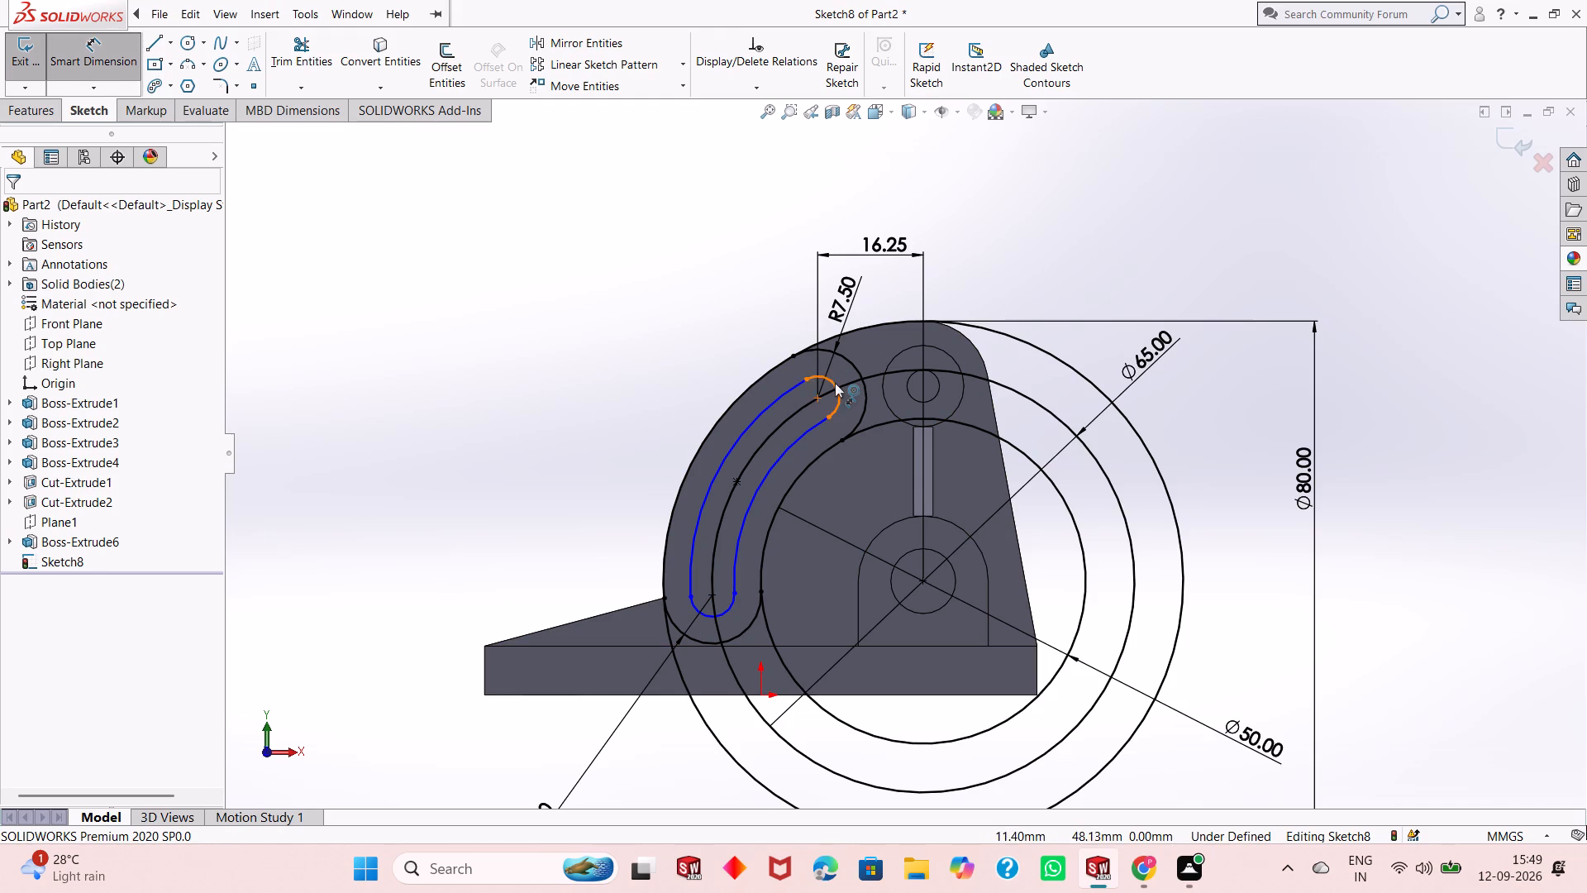
{"action": "left_click", "coordinate": [838, 401]}
{"action": "left_click", "coordinate": [1022, 212]}
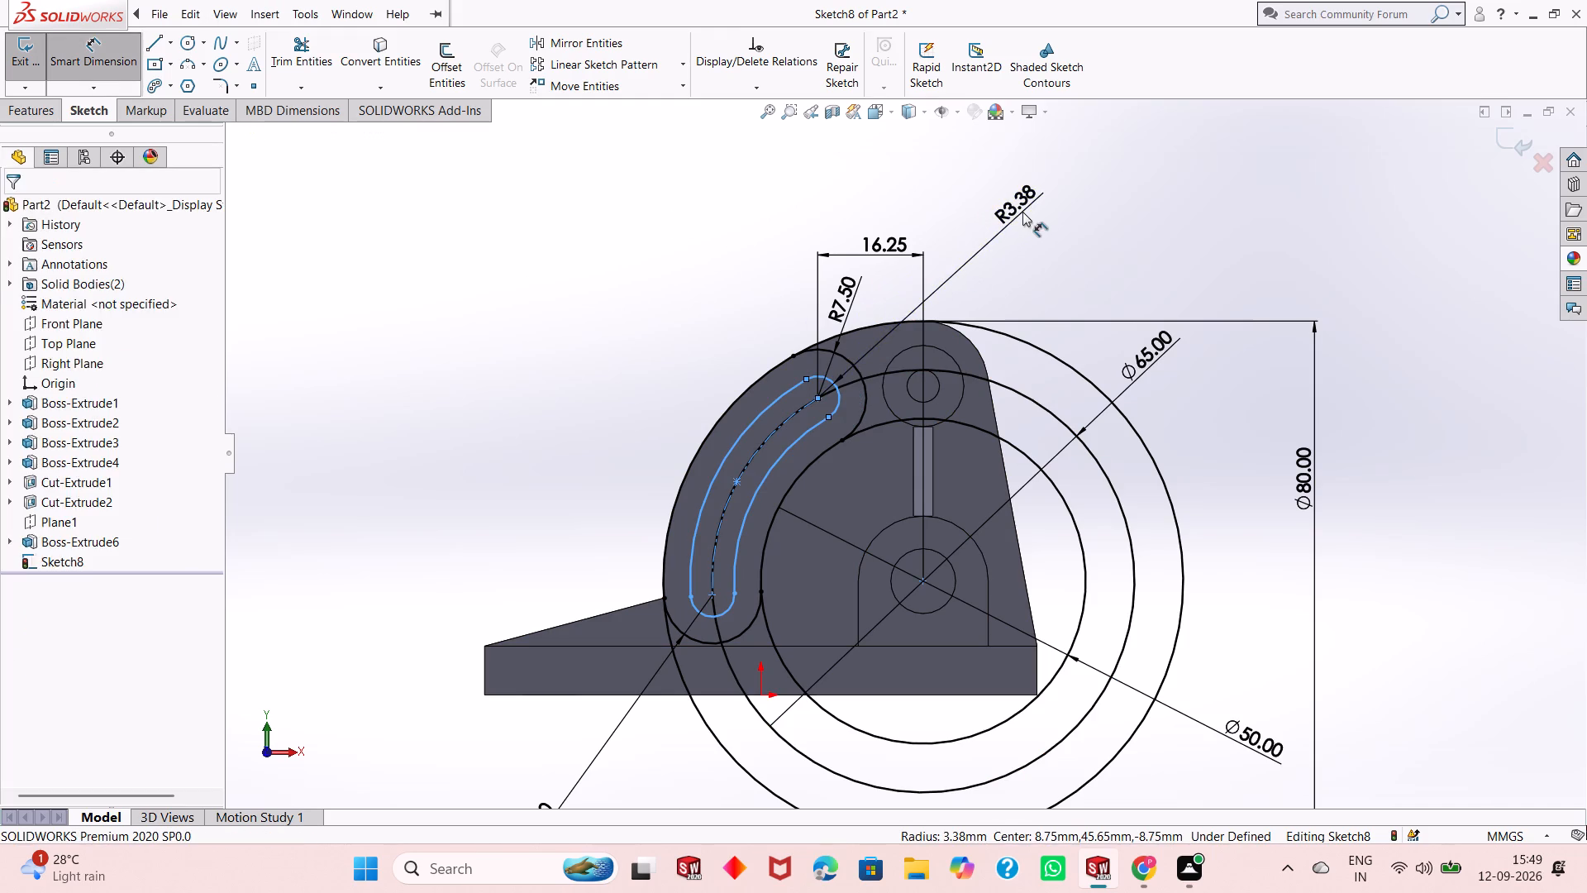
{"action": "key", "text": "4"}
{"action": "key", "text": "Return"}
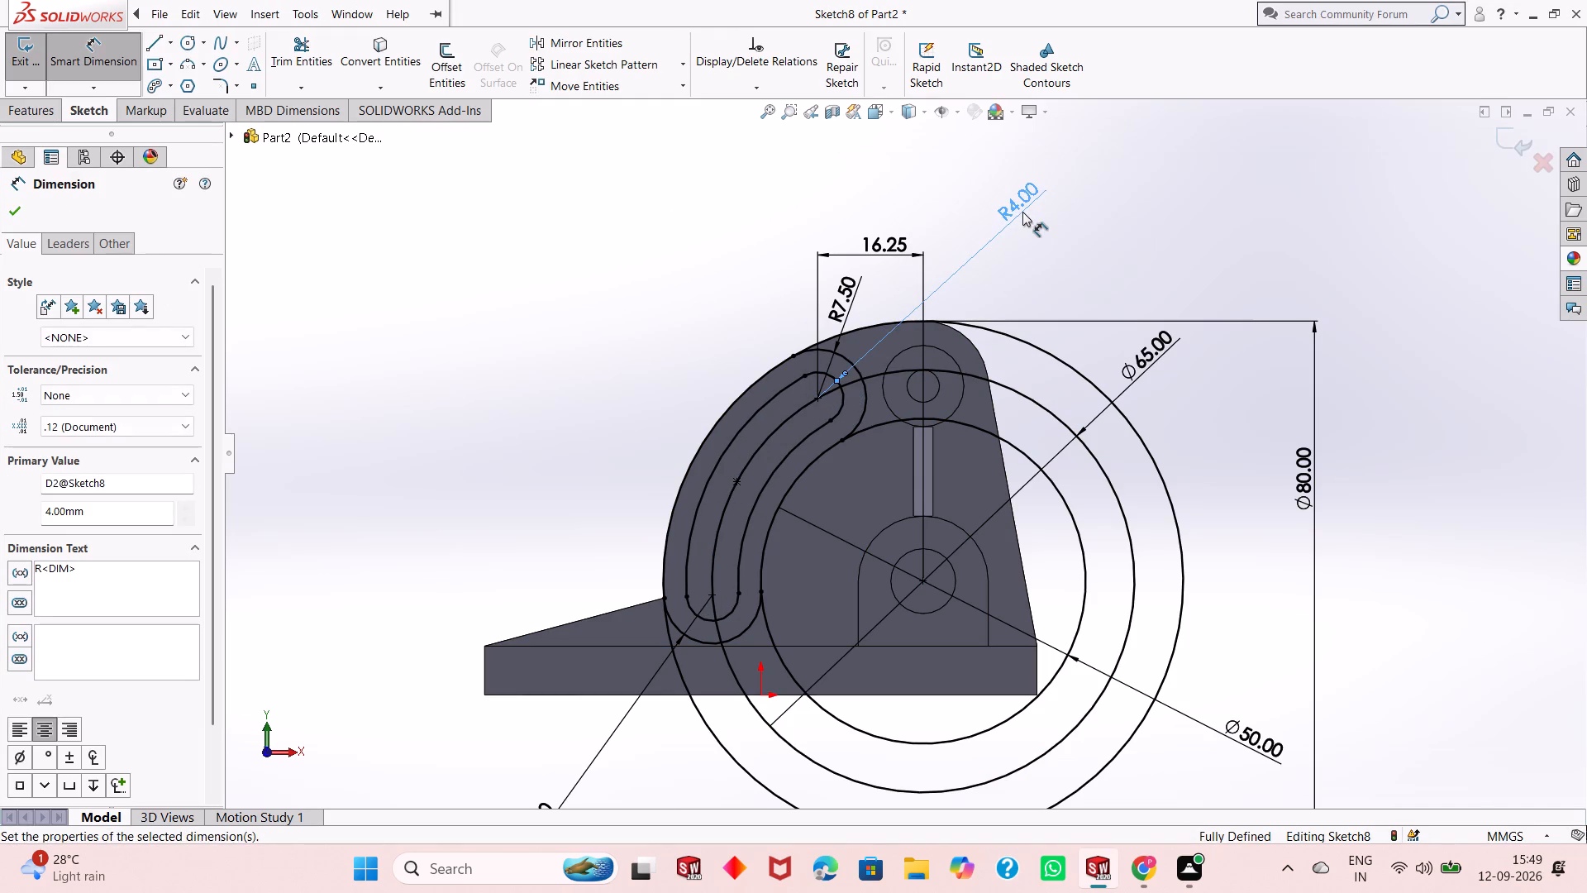
{"action": "right_click", "coordinate": [591, 267]}
{"action": "left_click", "coordinate": [621, 318]}
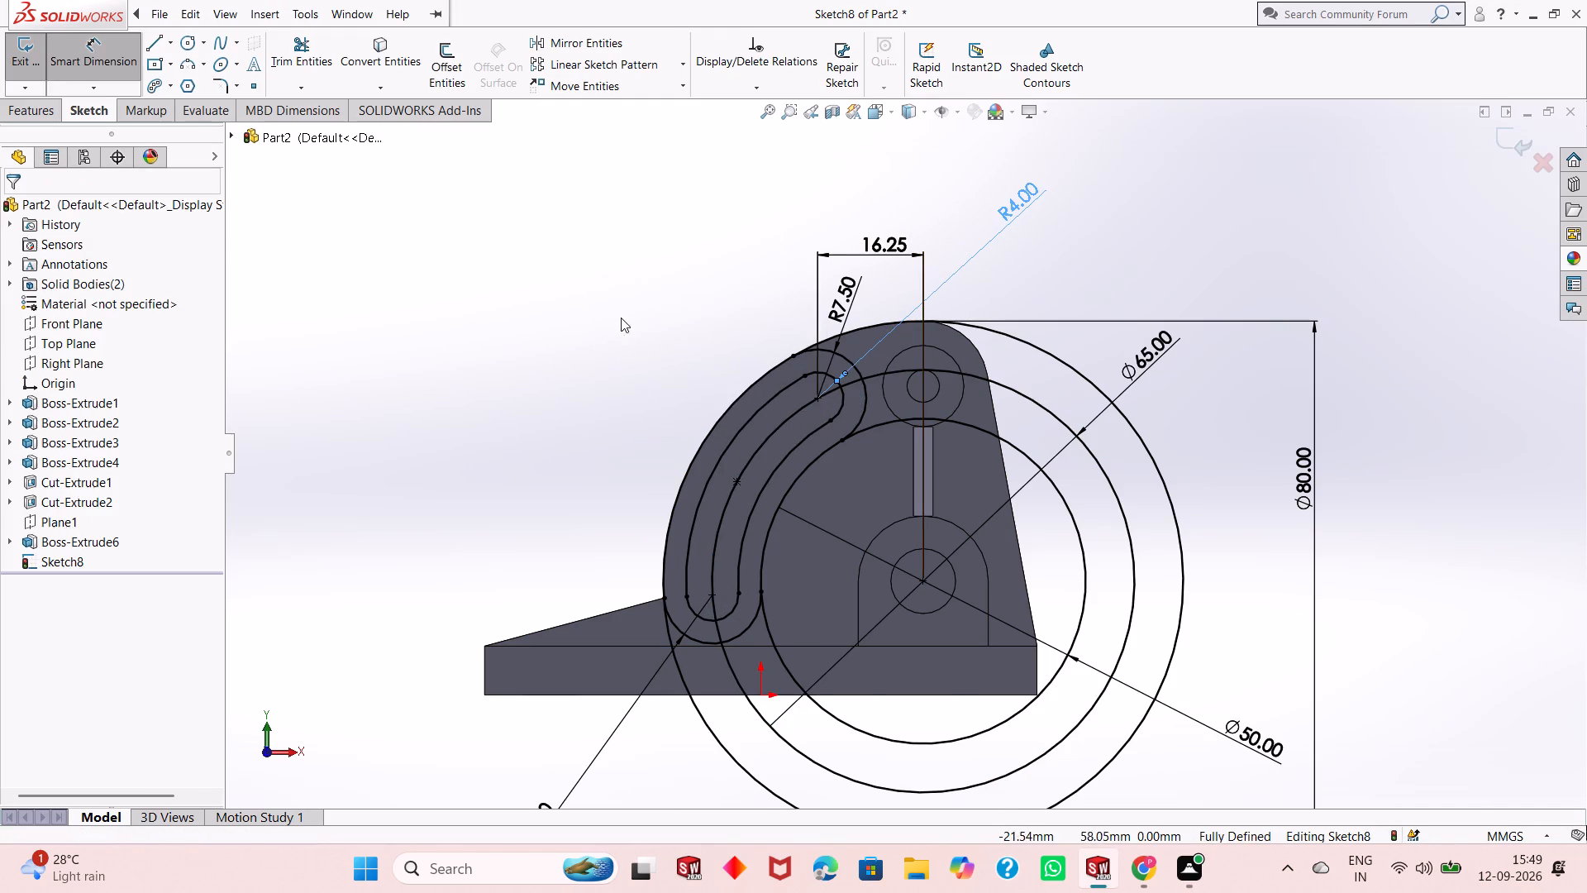
Trim away the portion of the 80 mm circle that lies outside the outer slot outline.
{"action": "scroll", "coordinate": [657, 388], "scroll_direction": "up", "scroll_amount": 1}
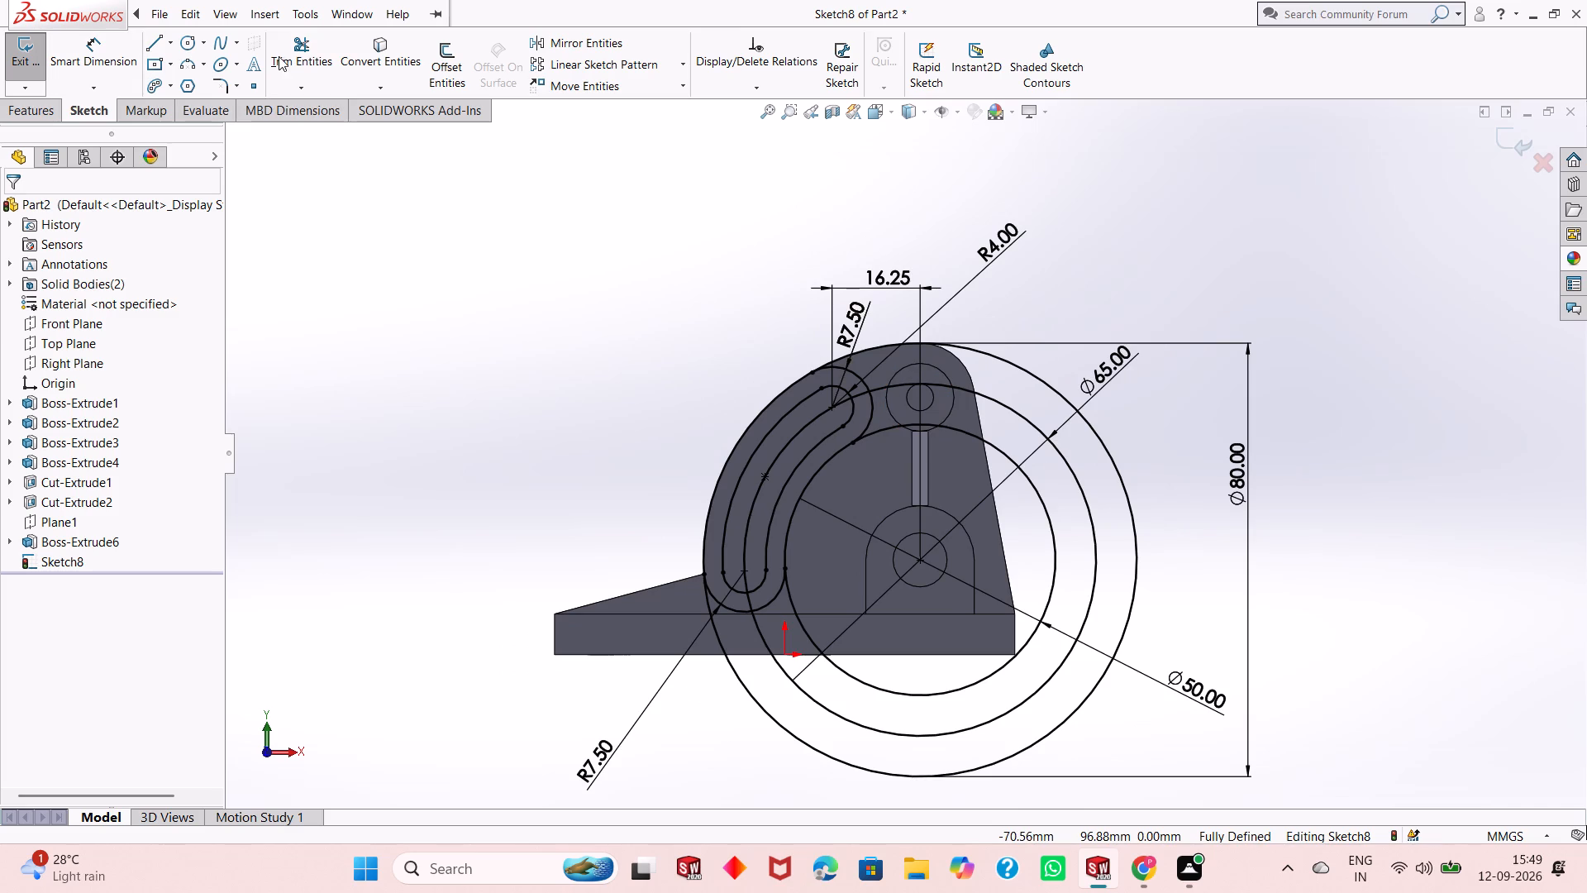
{"action": "left_click", "coordinate": [281, 55]}
{"action": "left_click", "coordinate": [994, 356]}
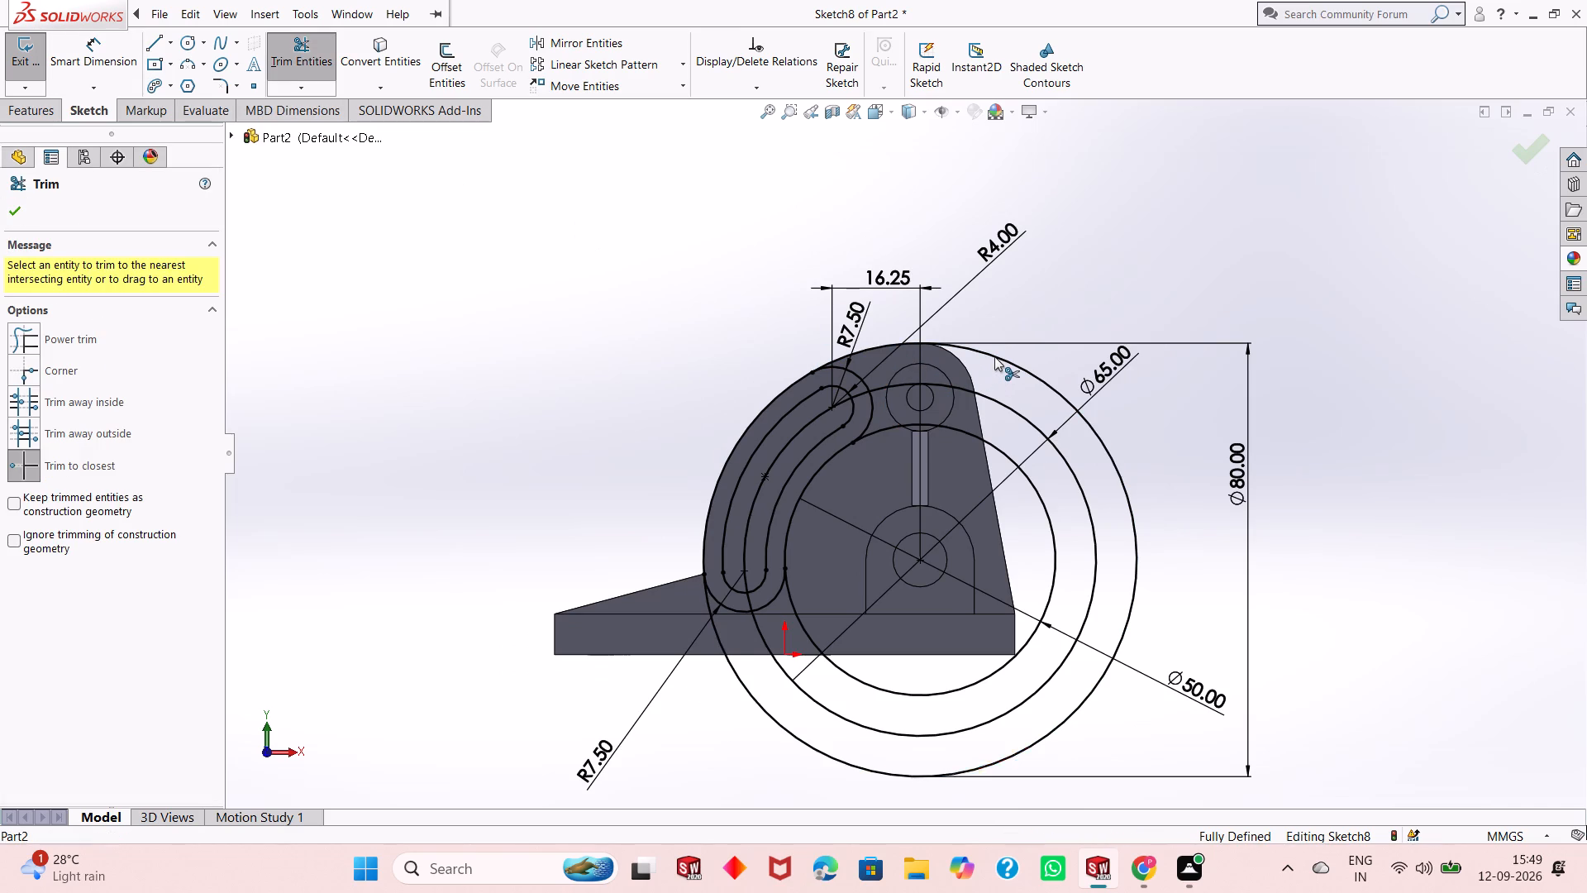
{"action": "right_click", "coordinate": [1039, 284]}
{"action": "left_click", "coordinate": [1082, 339]}
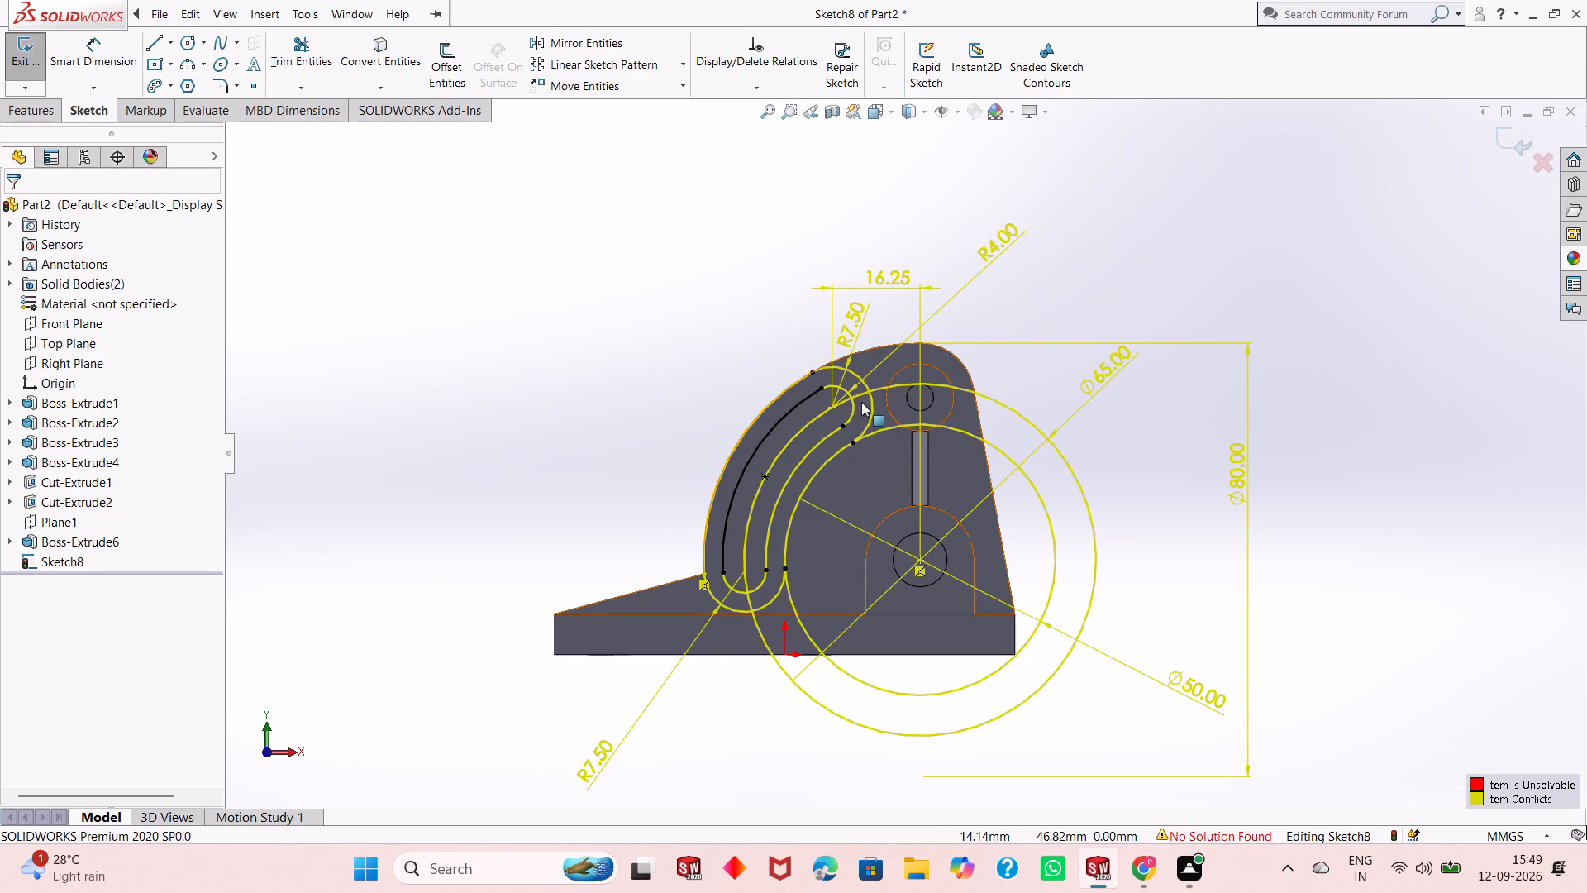
Delete the R7.50 radius dimension at the outer slot's lower end.
{"action": "scroll", "coordinate": [861, 402], "scroll_direction": "down", "scroll_amount": 1}
{"action": "scroll", "coordinate": [779, 573], "scroll_direction": "up", "scroll_amount": 2}
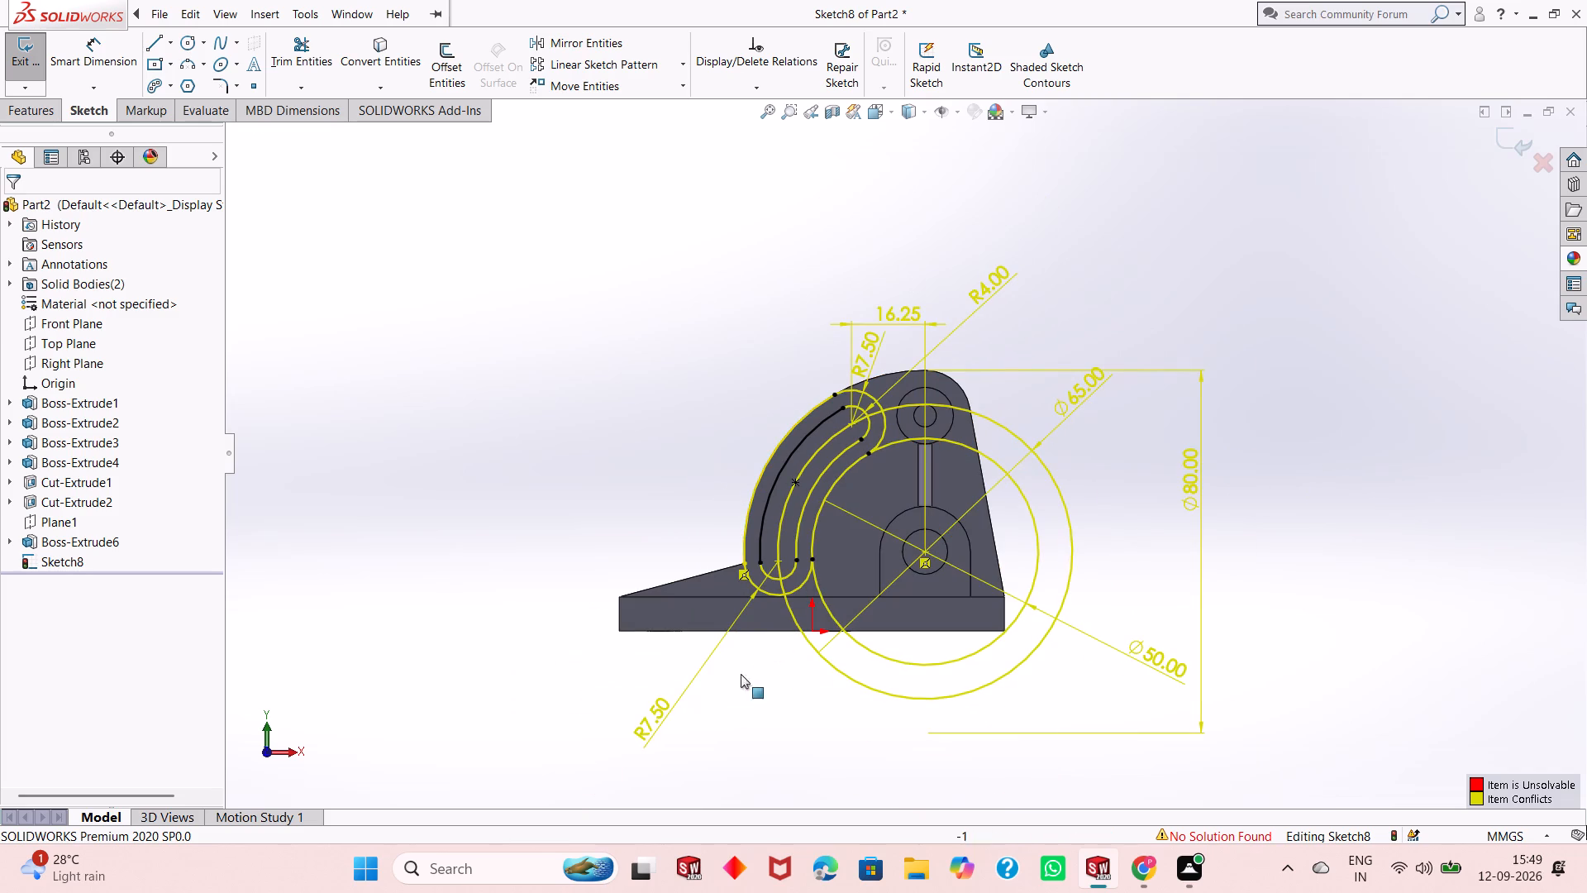
{"action": "right_click", "coordinate": [655, 724]}
{"action": "left_click", "coordinate": [685, 666]}
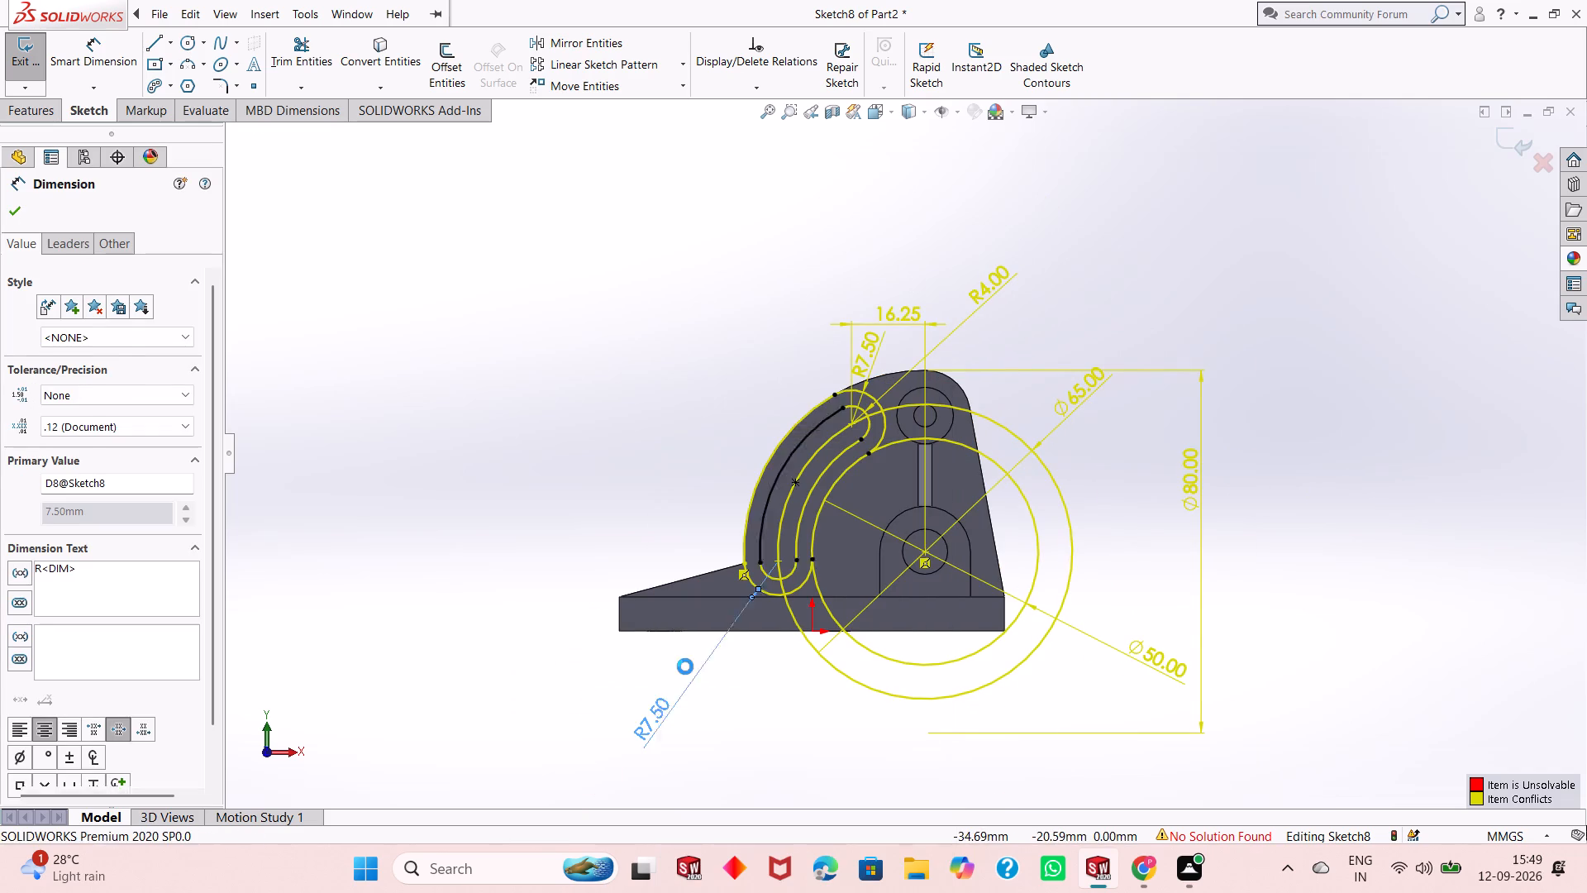
Delete the 50 mm diameter dimension from the inner circle.
{"action": "scroll", "coordinate": [835, 451], "scroll_direction": "up", "scroll_amount": 1}
{"action": "scroll", "coordinate": [934, 454], "scroll_direction": "down", "scroll_amount": 3}
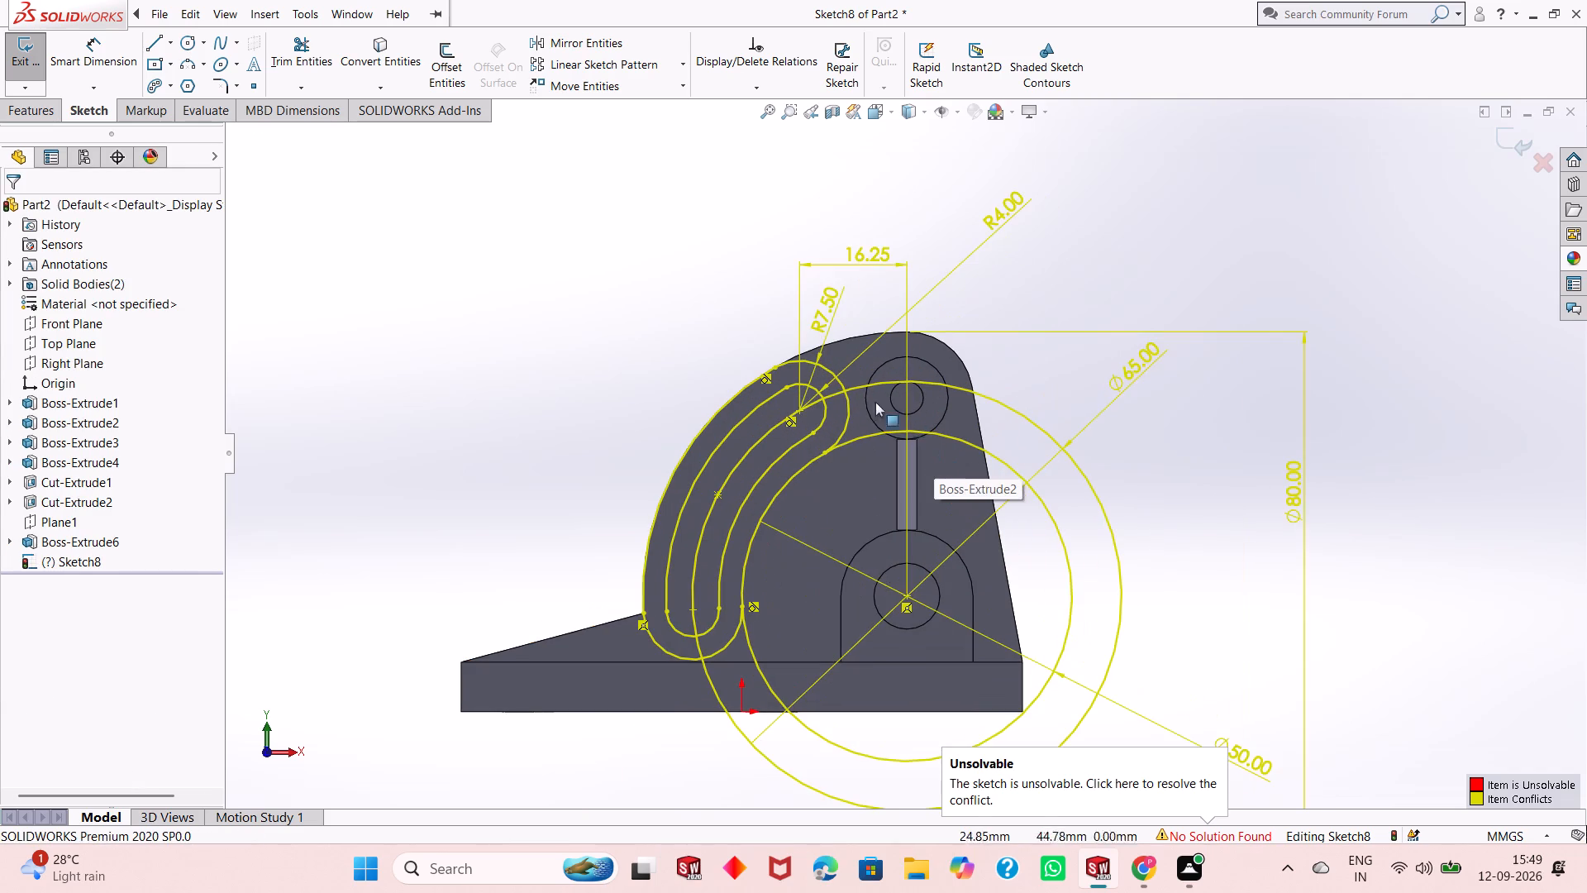
{"action": "scroll", "coordinate": [811, 325], "scroll_direction": "down", "scroll_amount": 2}
{"action": "scroll", "coordinate": [811, 343], "scroll_direction": "up", "scroll_amount": 1}
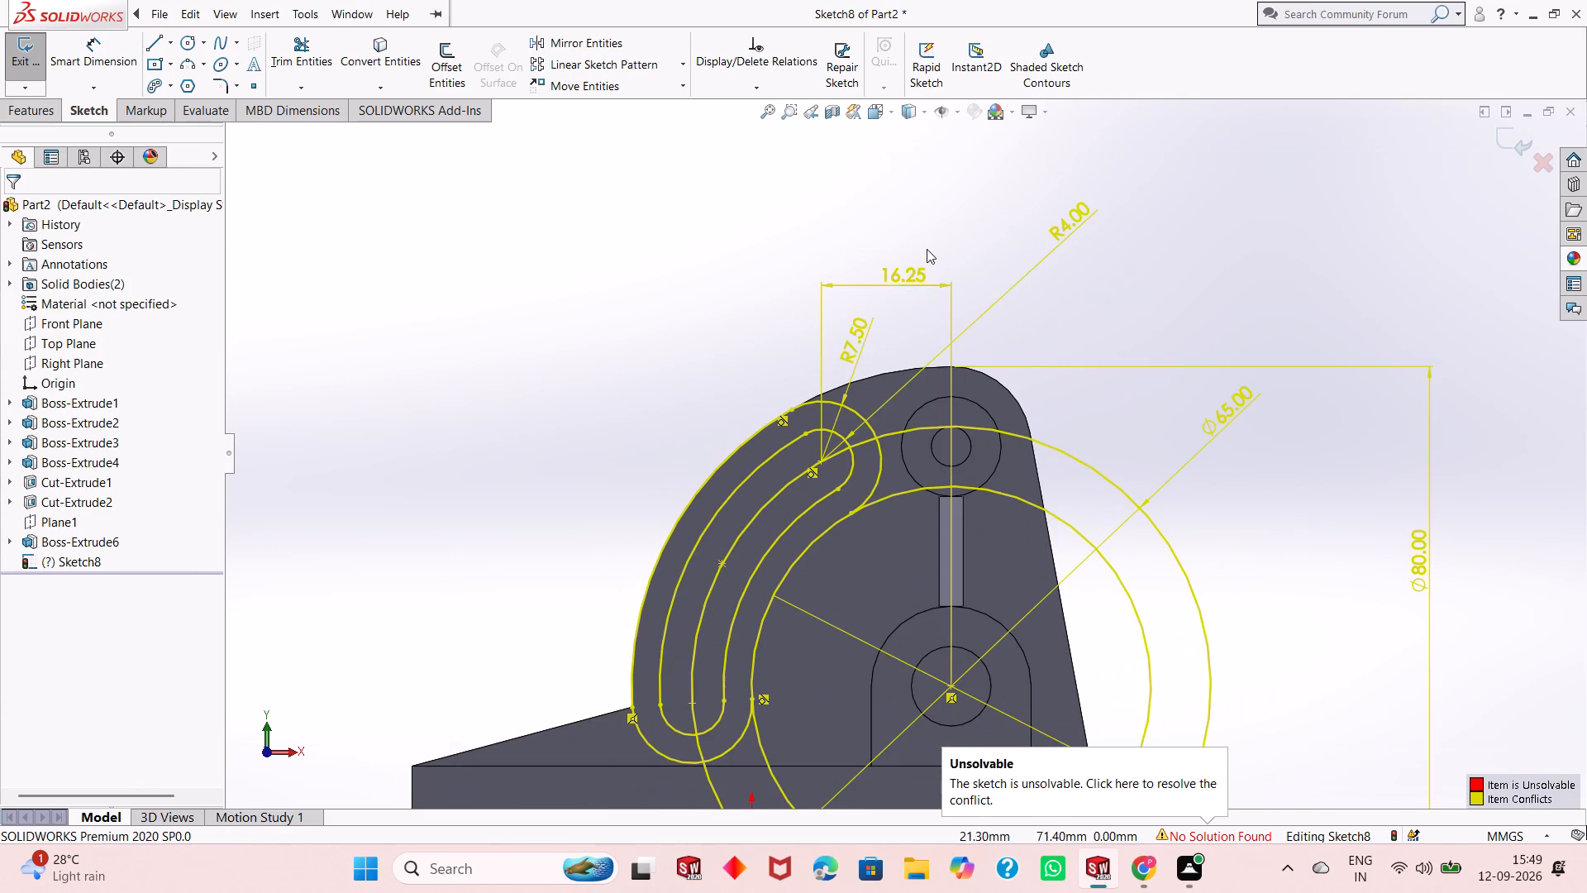
{"action": "scroll", "coordinate": [976, 337], "scroll_direction": "up", "scroll_amount": 1}
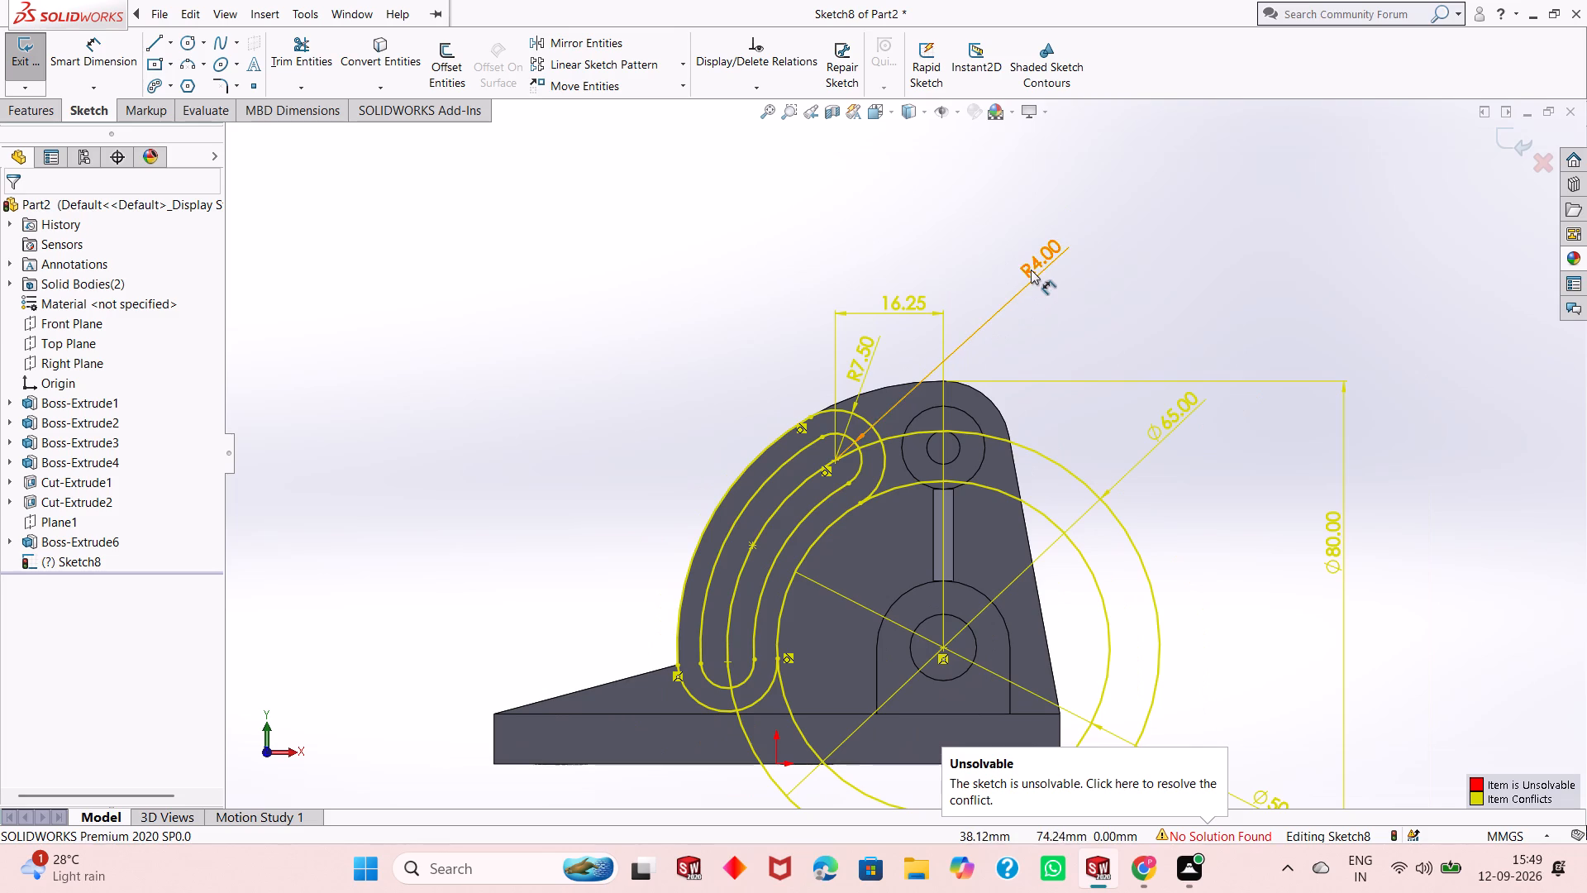
{"action": "scroll", "coordinate": [749, 615], "scroll_direction": "up", "scroll_amount": 2}
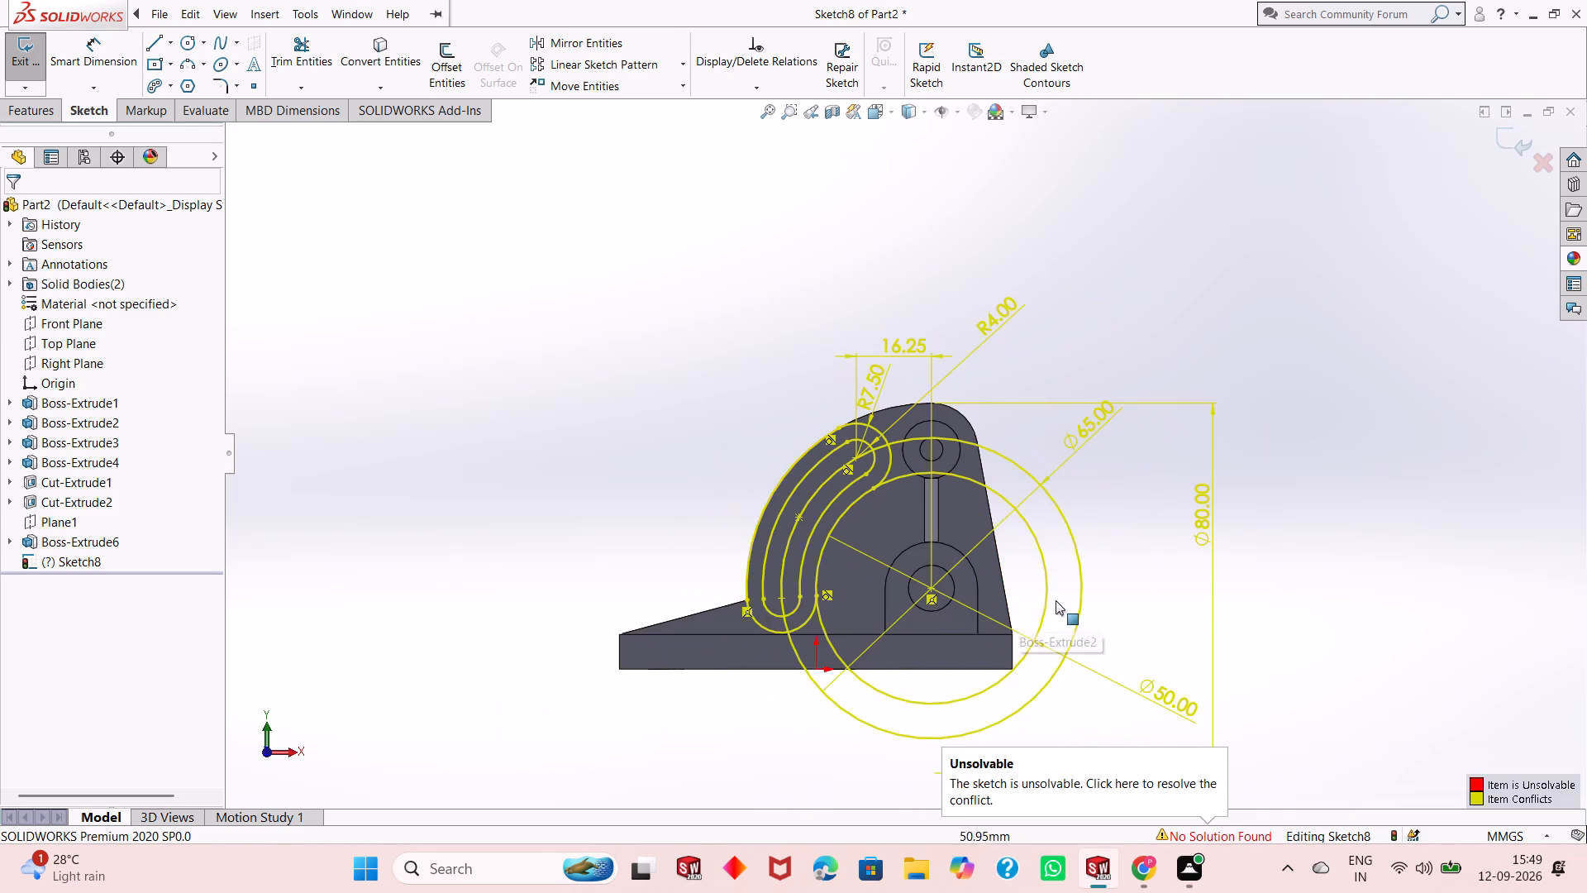
{"action": "right_click", "coordinate": [1155, 686]}
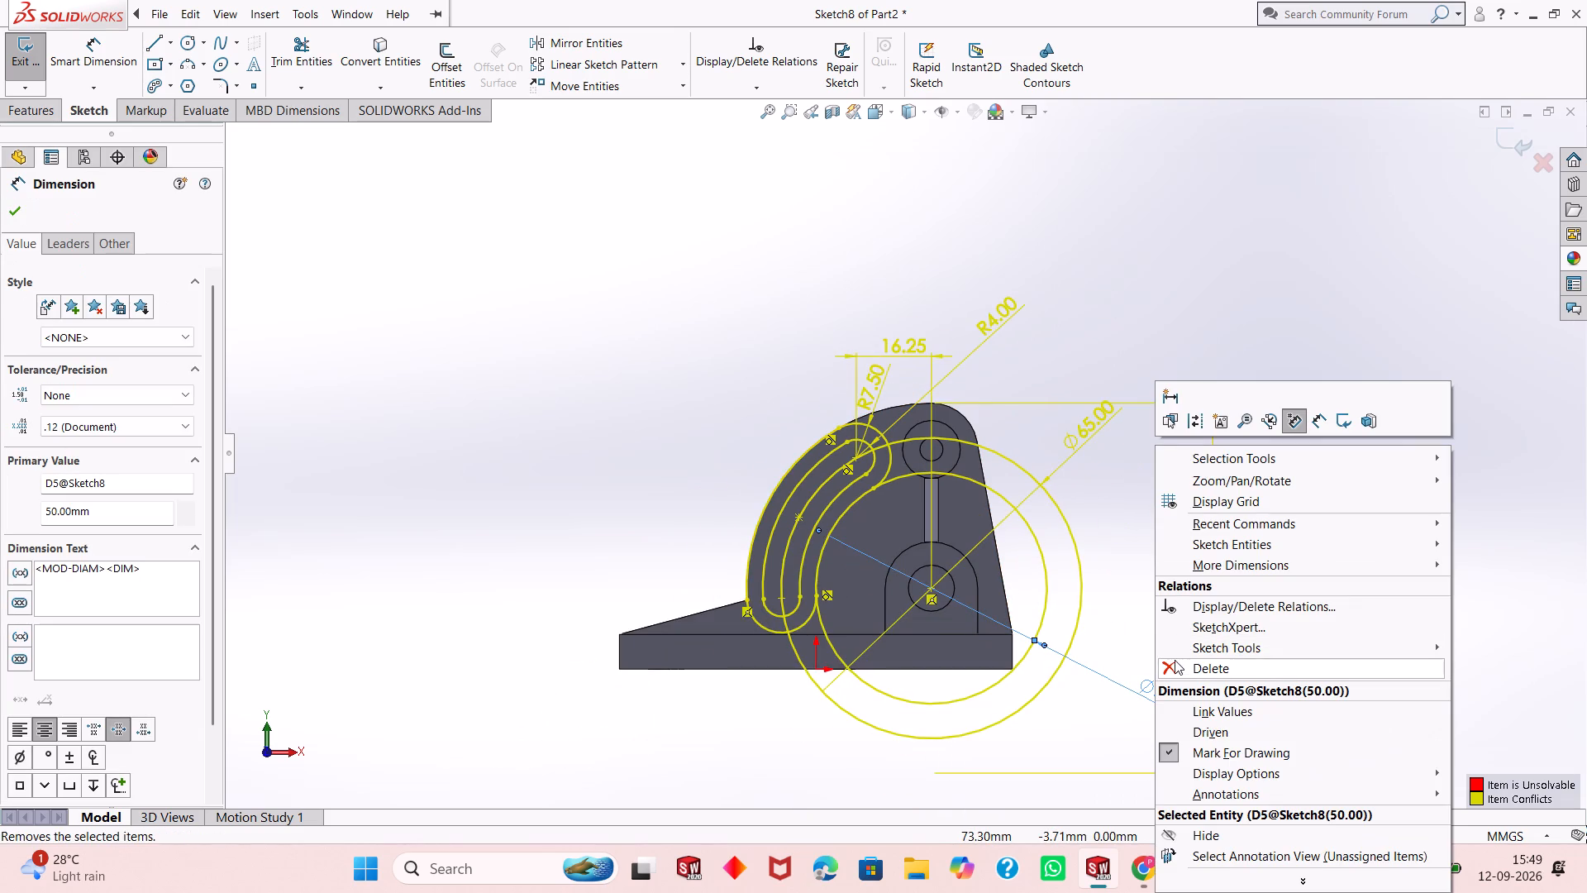
{"action": "left_click", "coordinate": [1179, 669]}
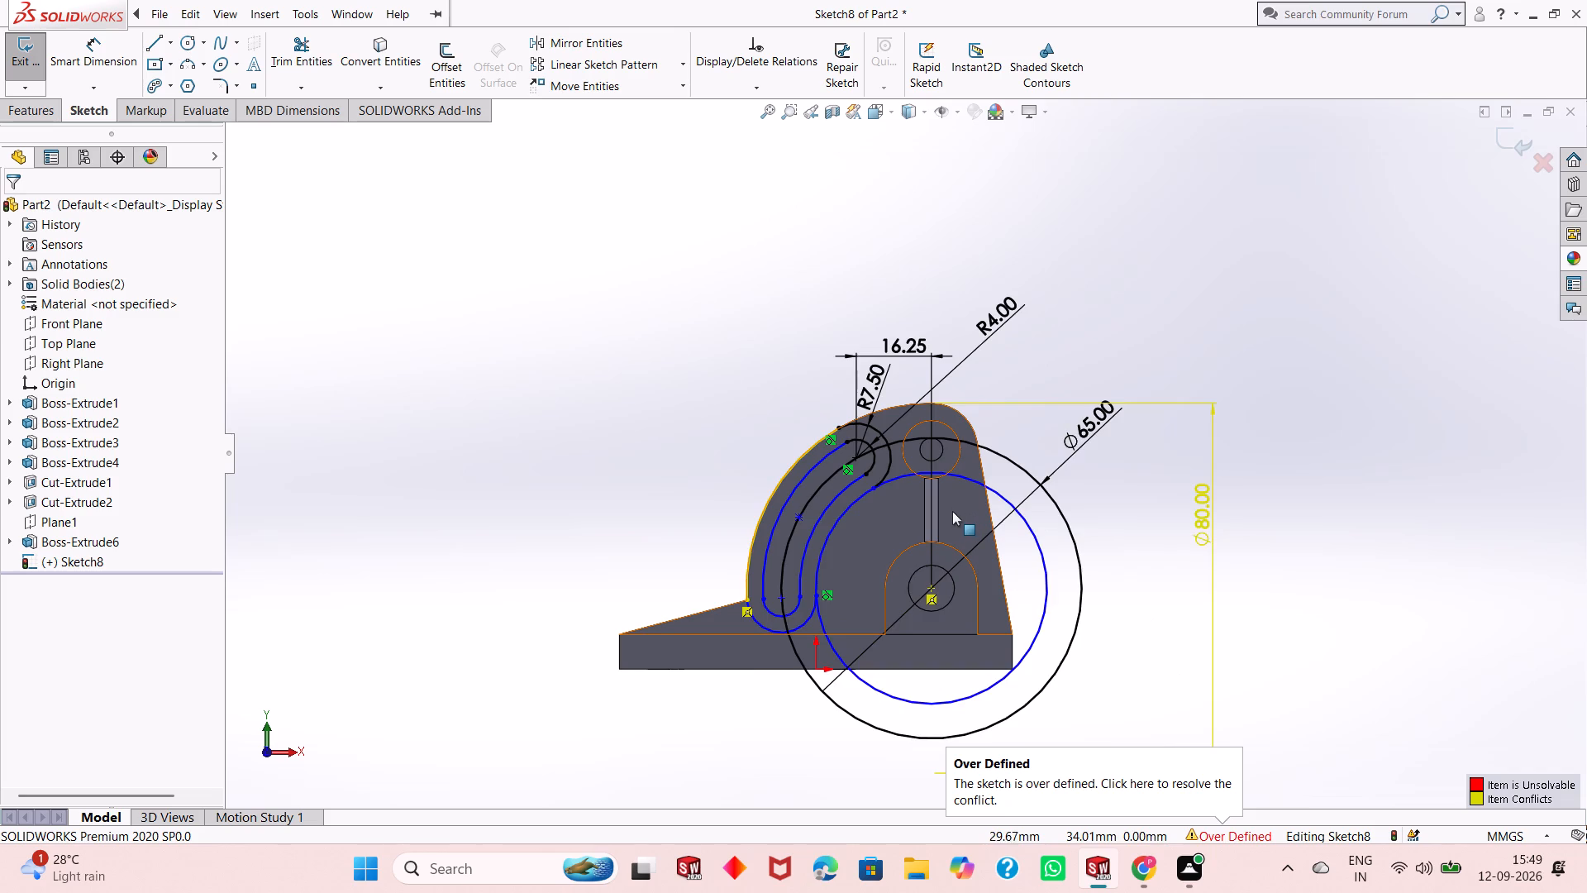
Delete the 80 mm diameter dimension from the outer slot arc.
{"action": "scroll", "coordinate": [948, 510], "scroll_direction": "down", "scroll_amount": 1}
{"action": "scroll", "coordinate": [1010, 593], "scroll_direction": "up", "scroll_amount": 2}
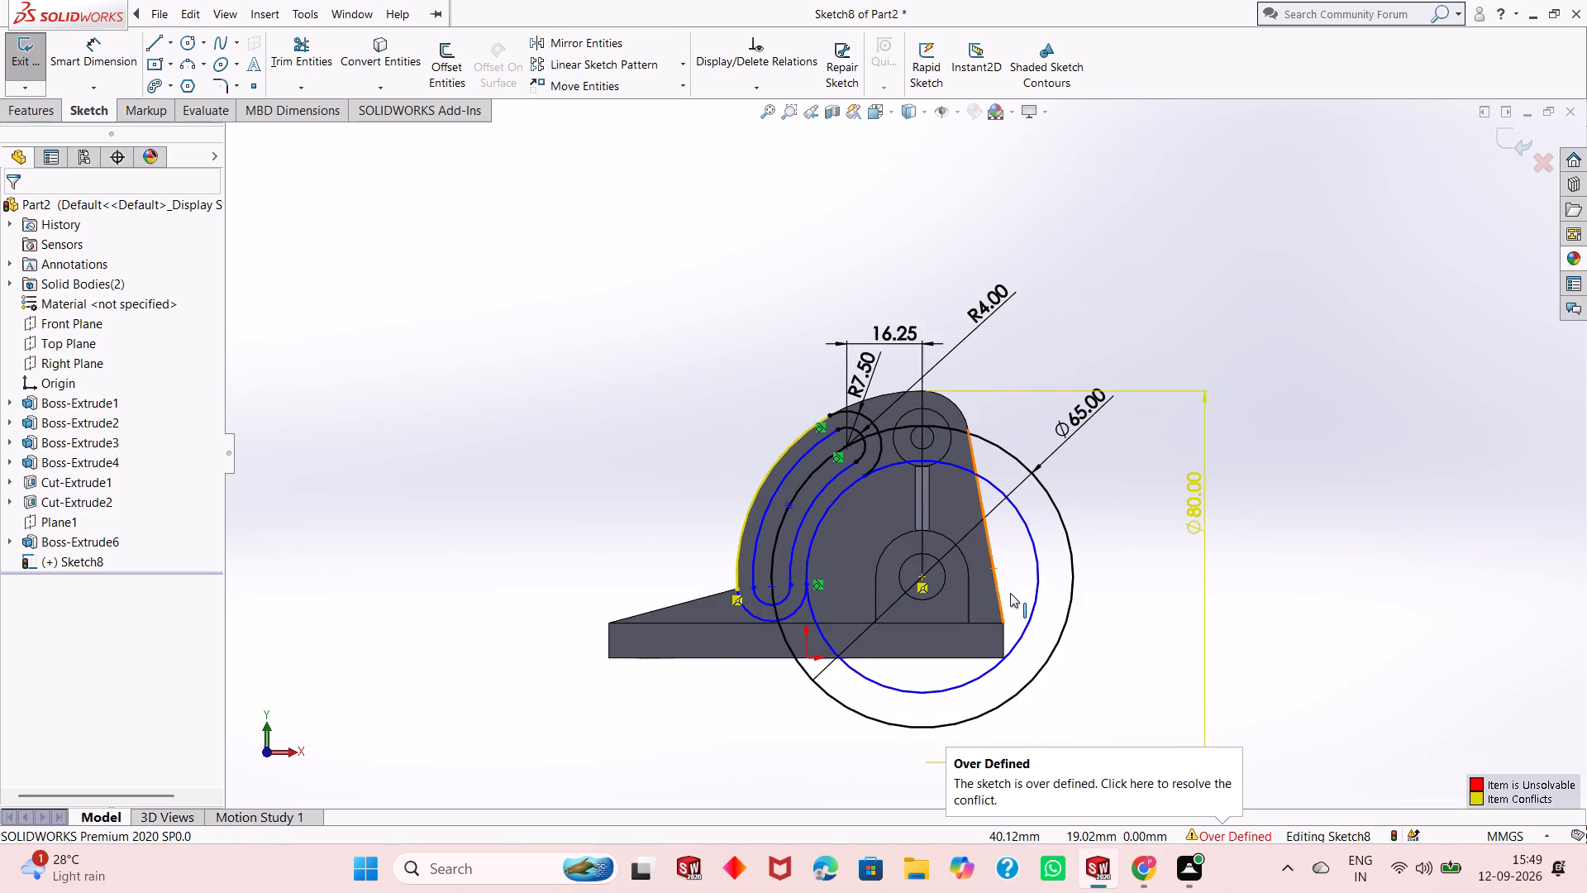
{"action": "scroll", "coordinate": [1010, 593], "scroll_direction": "up", "scroll_amount": 2}
{"action": "scroll", "coordinate": [1010, 593], "scroll_direction": "down", "scroll_amount": 1}
{"action": "right_click", "coordinate": [1084, 466]}
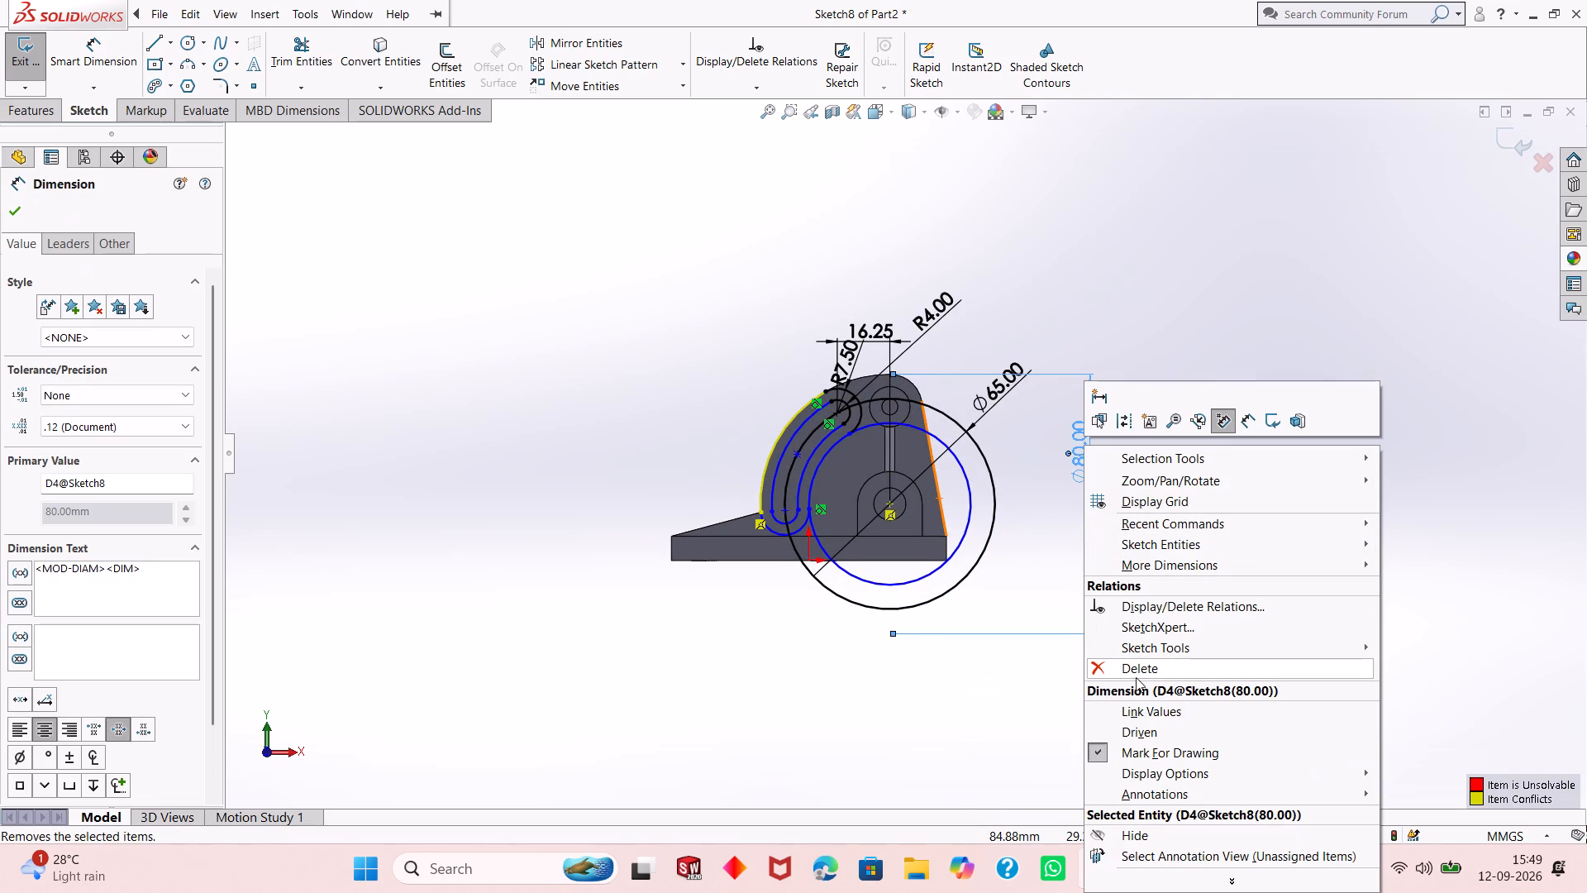
{"action": "left_click", "coordinate": [1136, 671]}
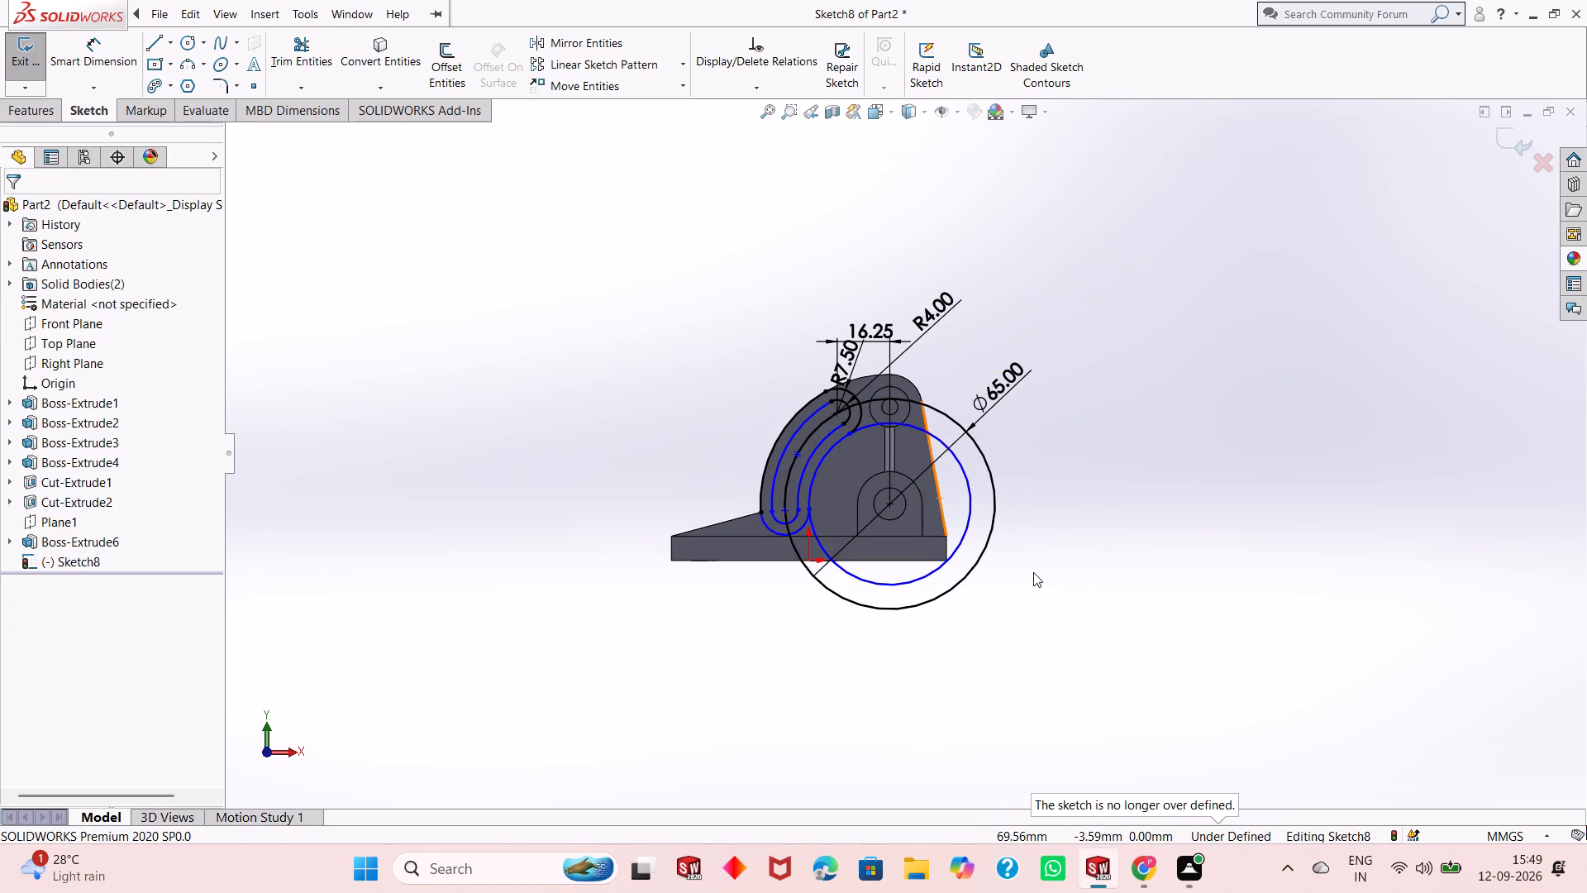
Trim away the portion of the 65 mm circle that lies outside the outer slot outline.
{"action": "scroll", "coordinate": [881, 468], "scroll_direction": "down", "scroll_amount": 3}
{"action": "middle_click_drag", "start_coordinate": [1057, 635], "coordinate": [949, 657]}
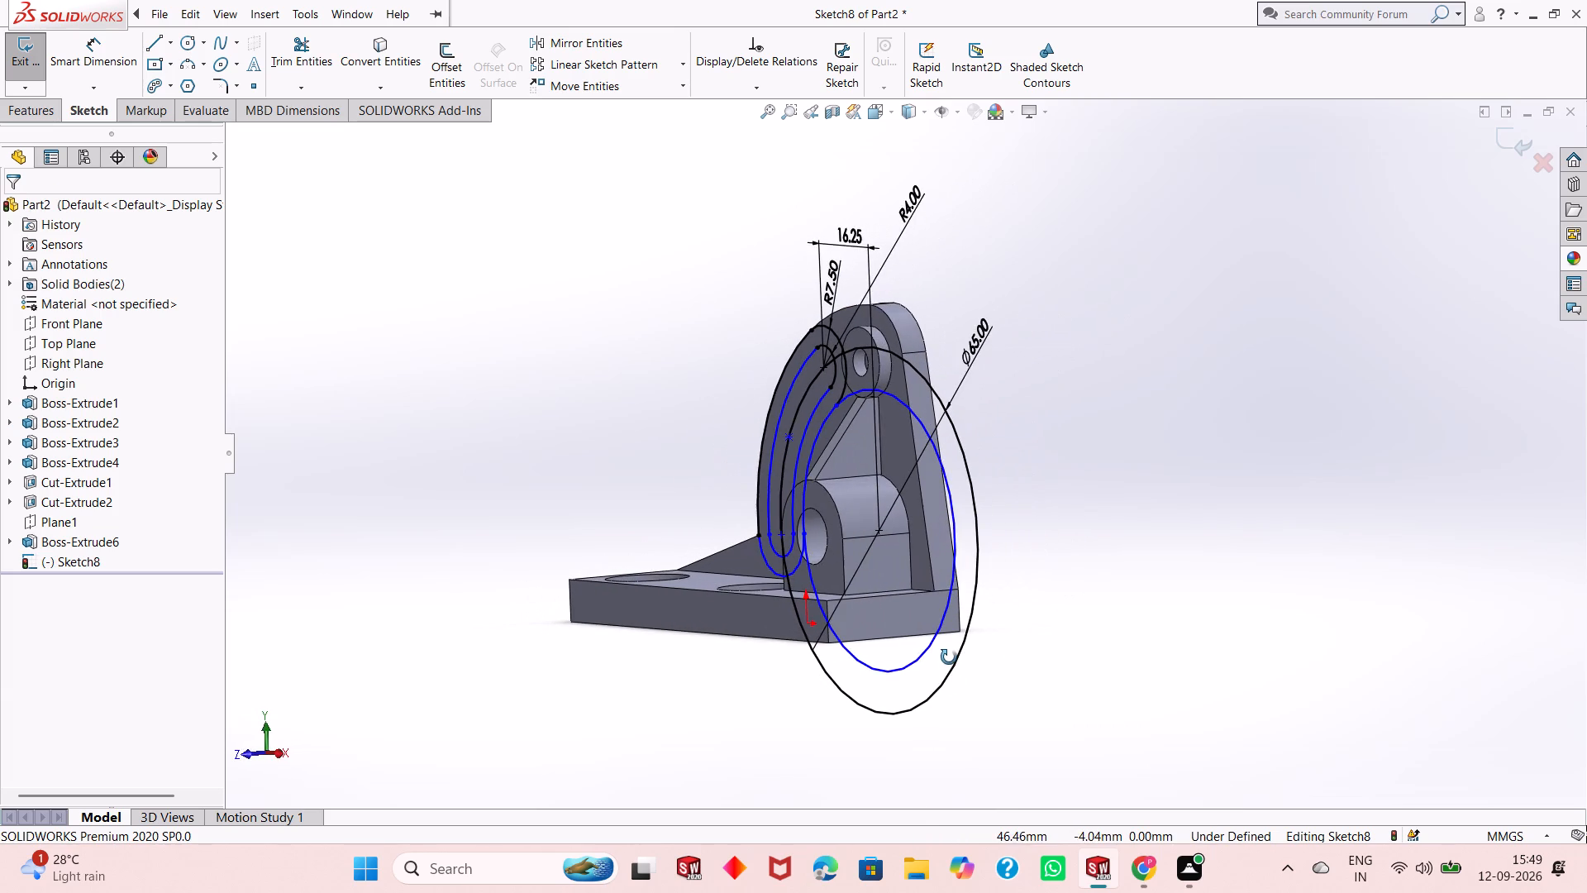
{"action": "middle_click_drag", "start_coordinate": [949, 657], "coordinate": [1037, 676]}
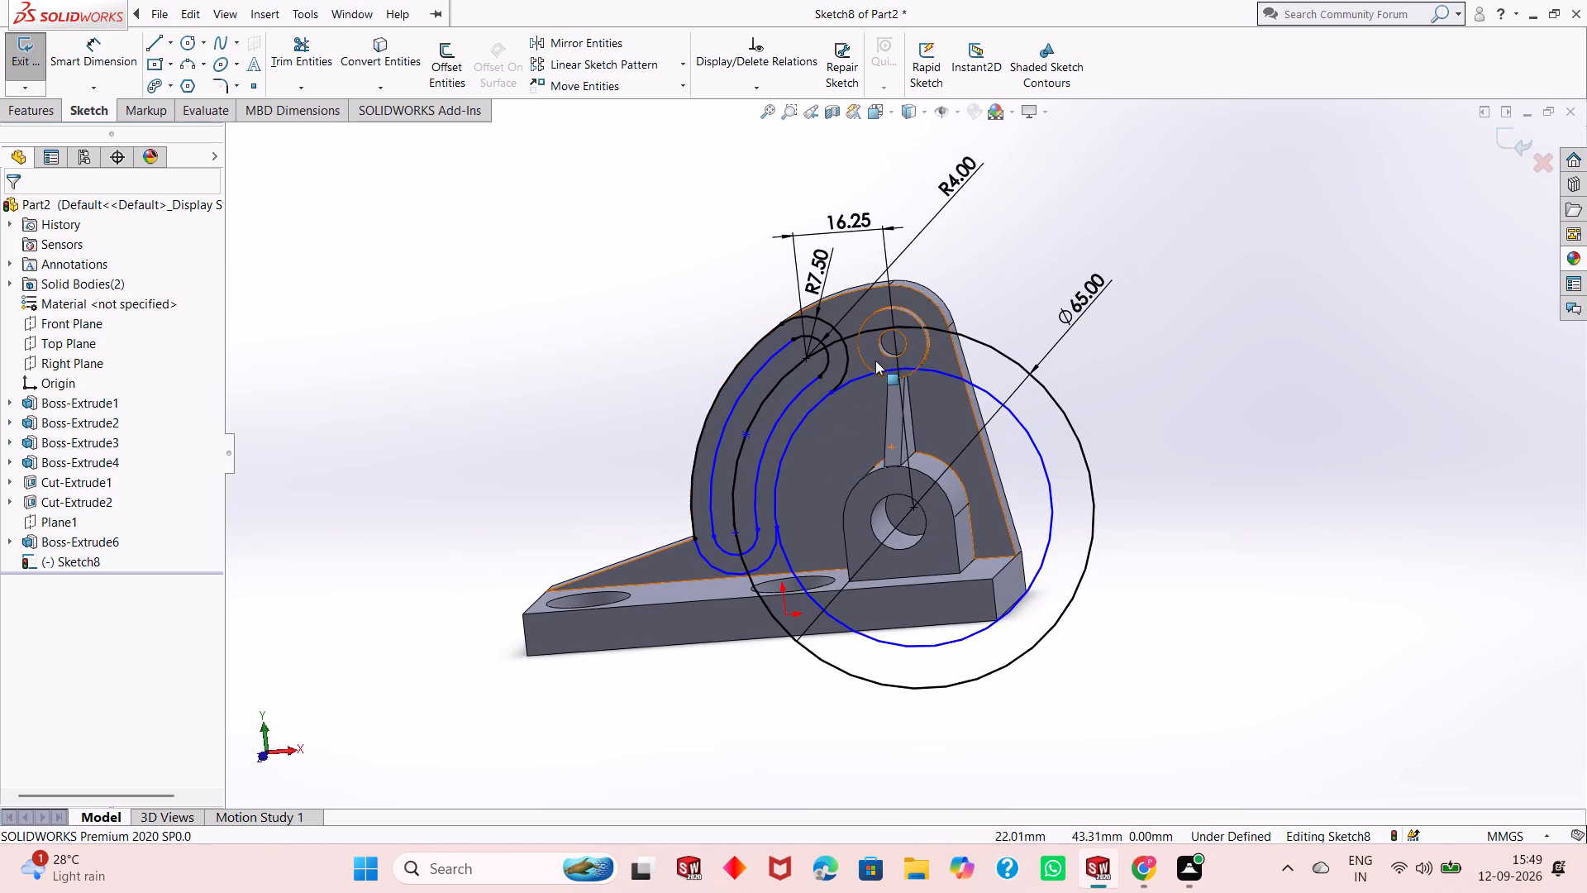
{"action": "scroll", "coordinate": [875, 361], "scroll_direction": "down", "scroll_amount": 3}
{"action": "middle_click", "coordinate": [873, 475]}
{"action": "scroll", "coordinate": [882, 476], "scroll_direction": "up", "scroll_amount": 2}
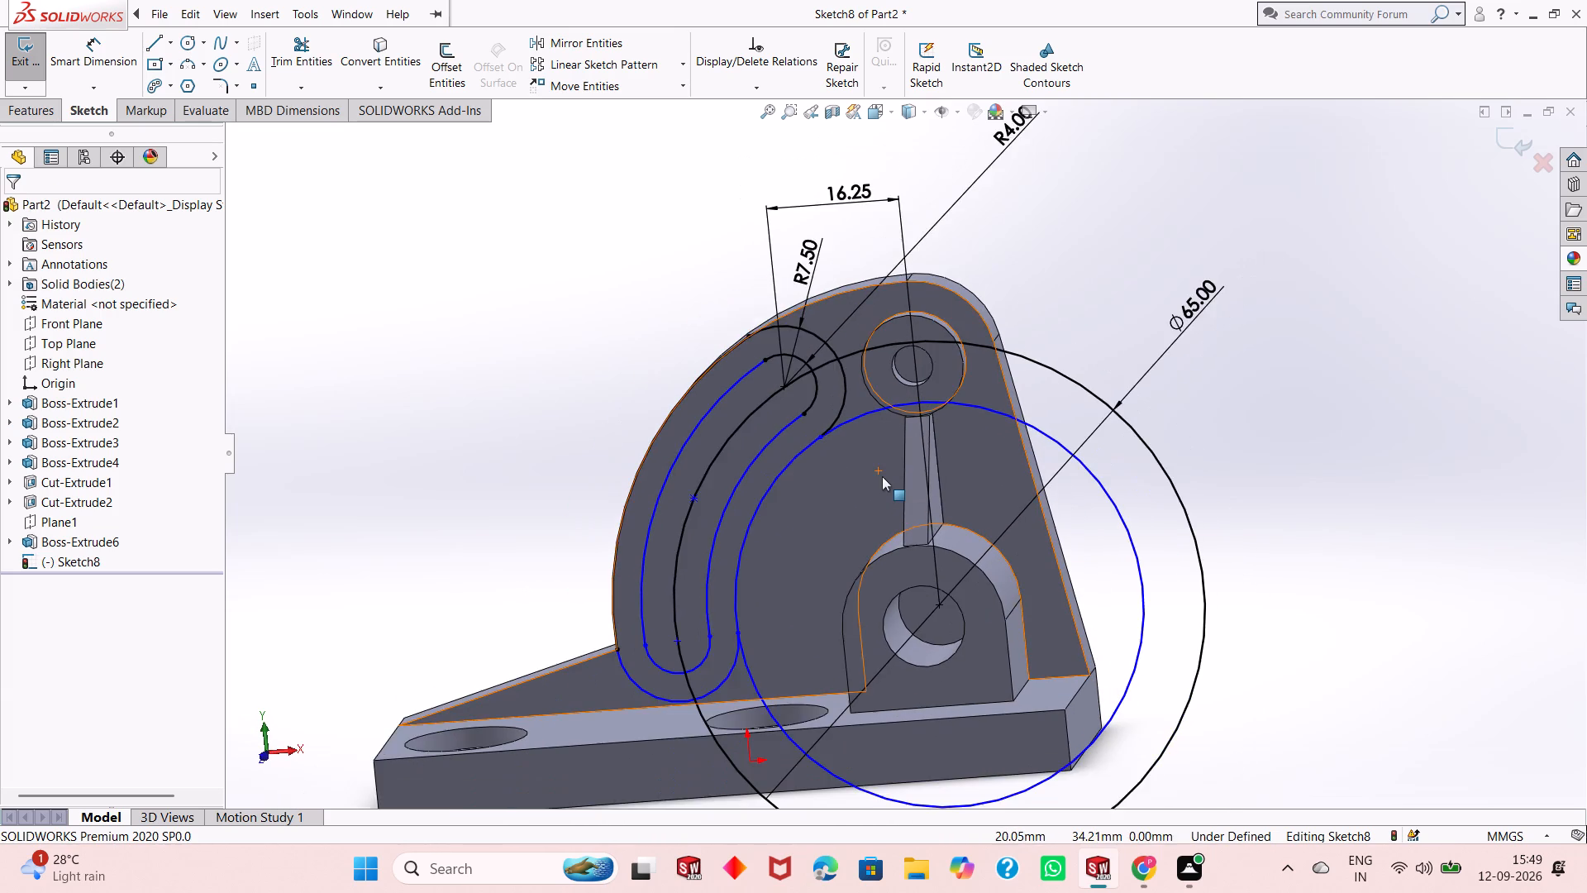
{"action": "key", "text": "ctrl+8"}
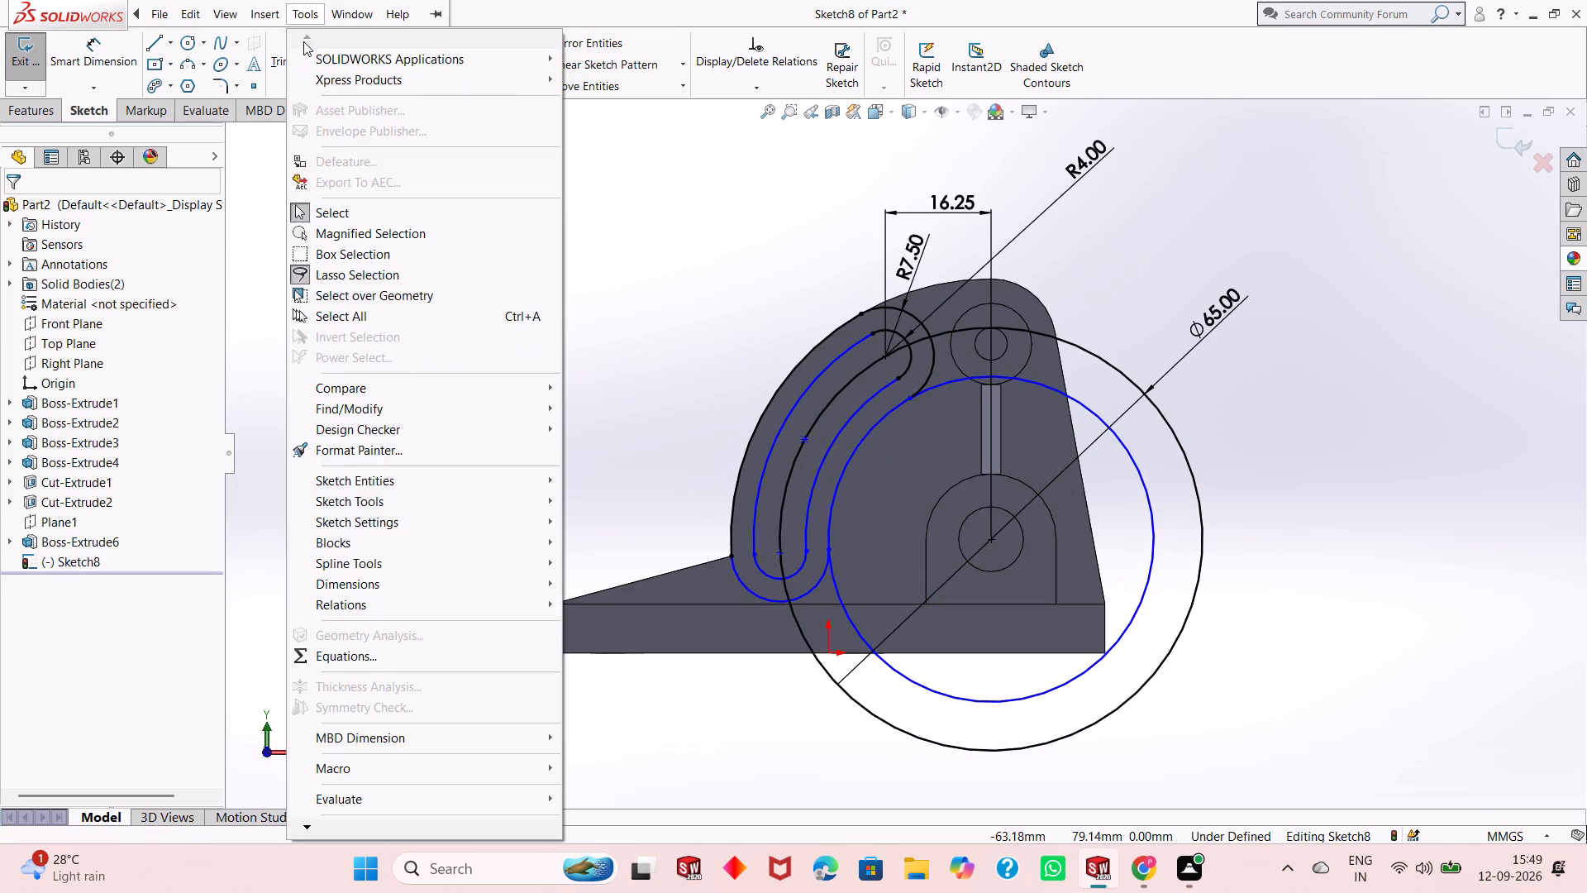
{"action": "key", "text": "Escape"}
{"action": "left_click", "coordinate": [295, 70]}
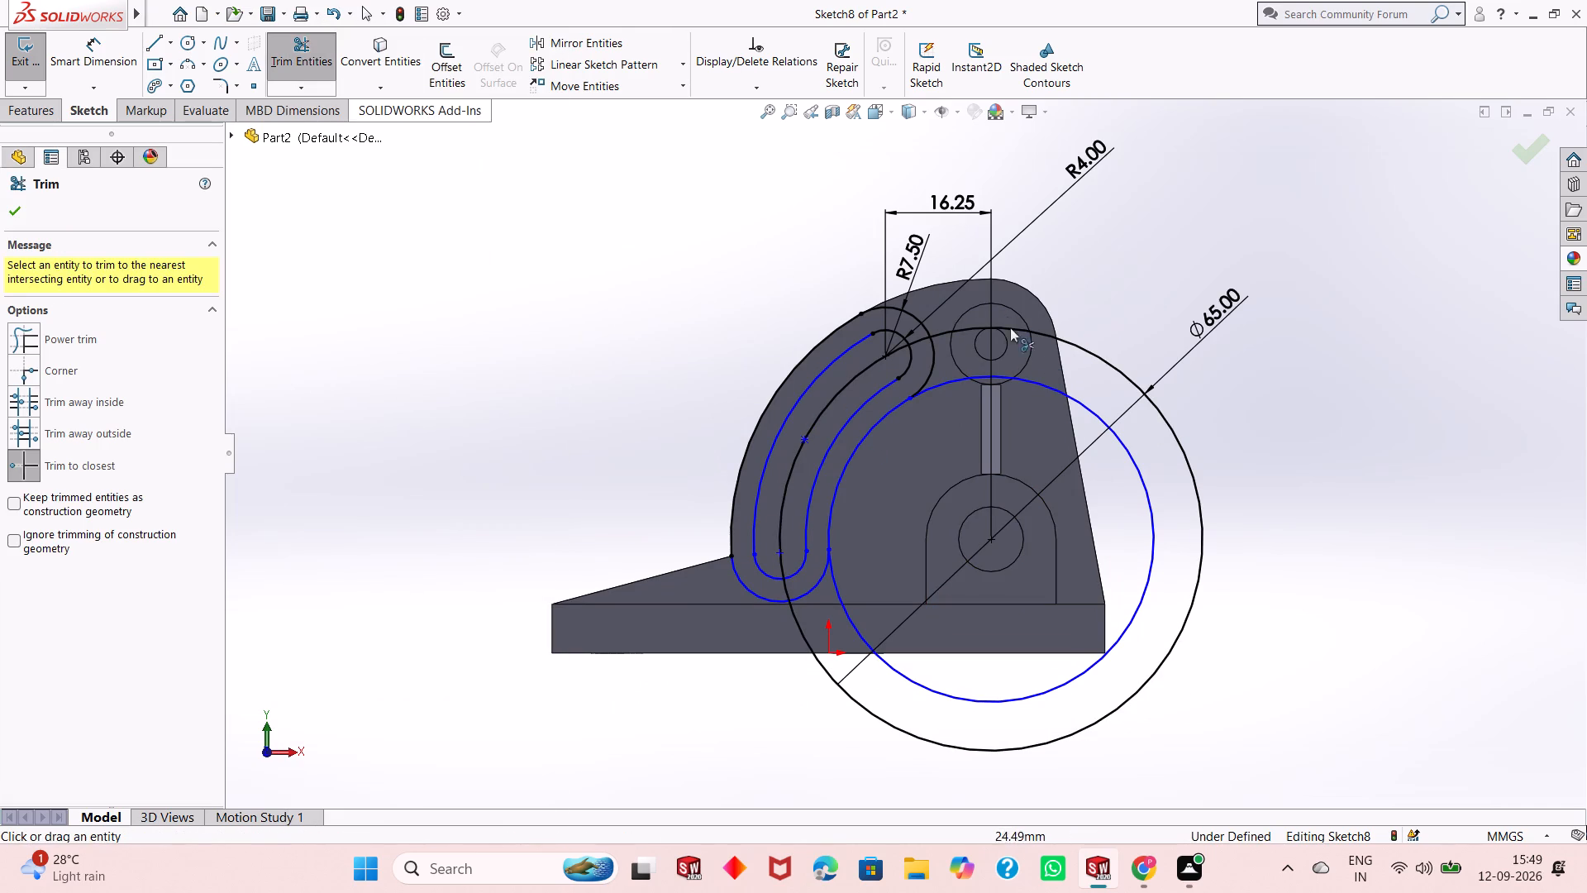
{"action": "left_click", "coordinate": [1104, 361]}
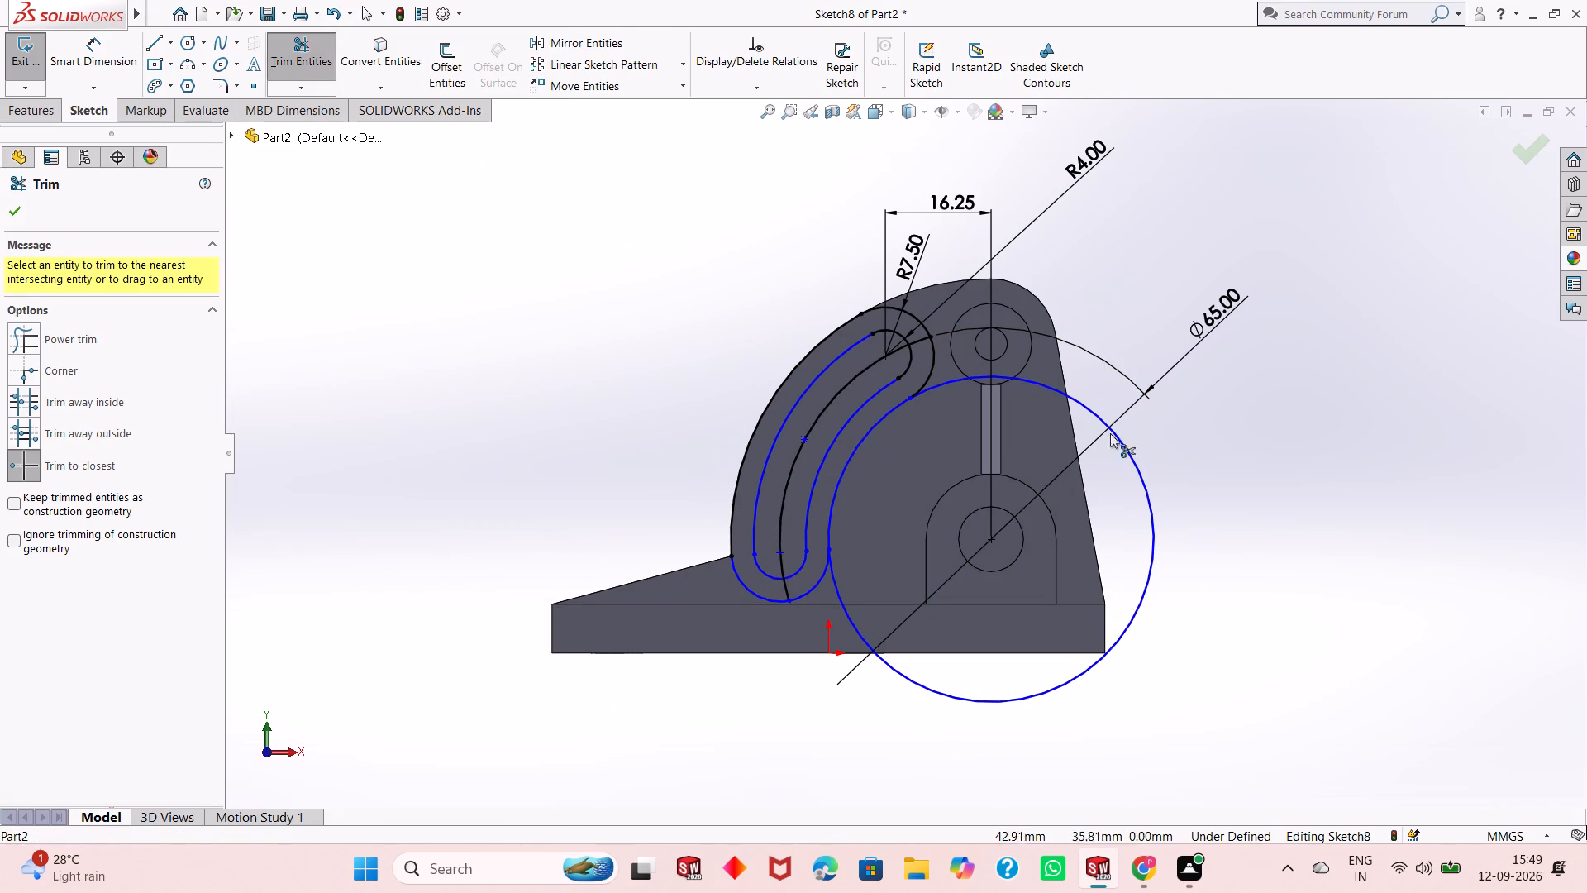
Trim away the rest of the inner circle lying beyond the outer slot outline.
{"action": "left_click", "coordinate": [1143, 486]}
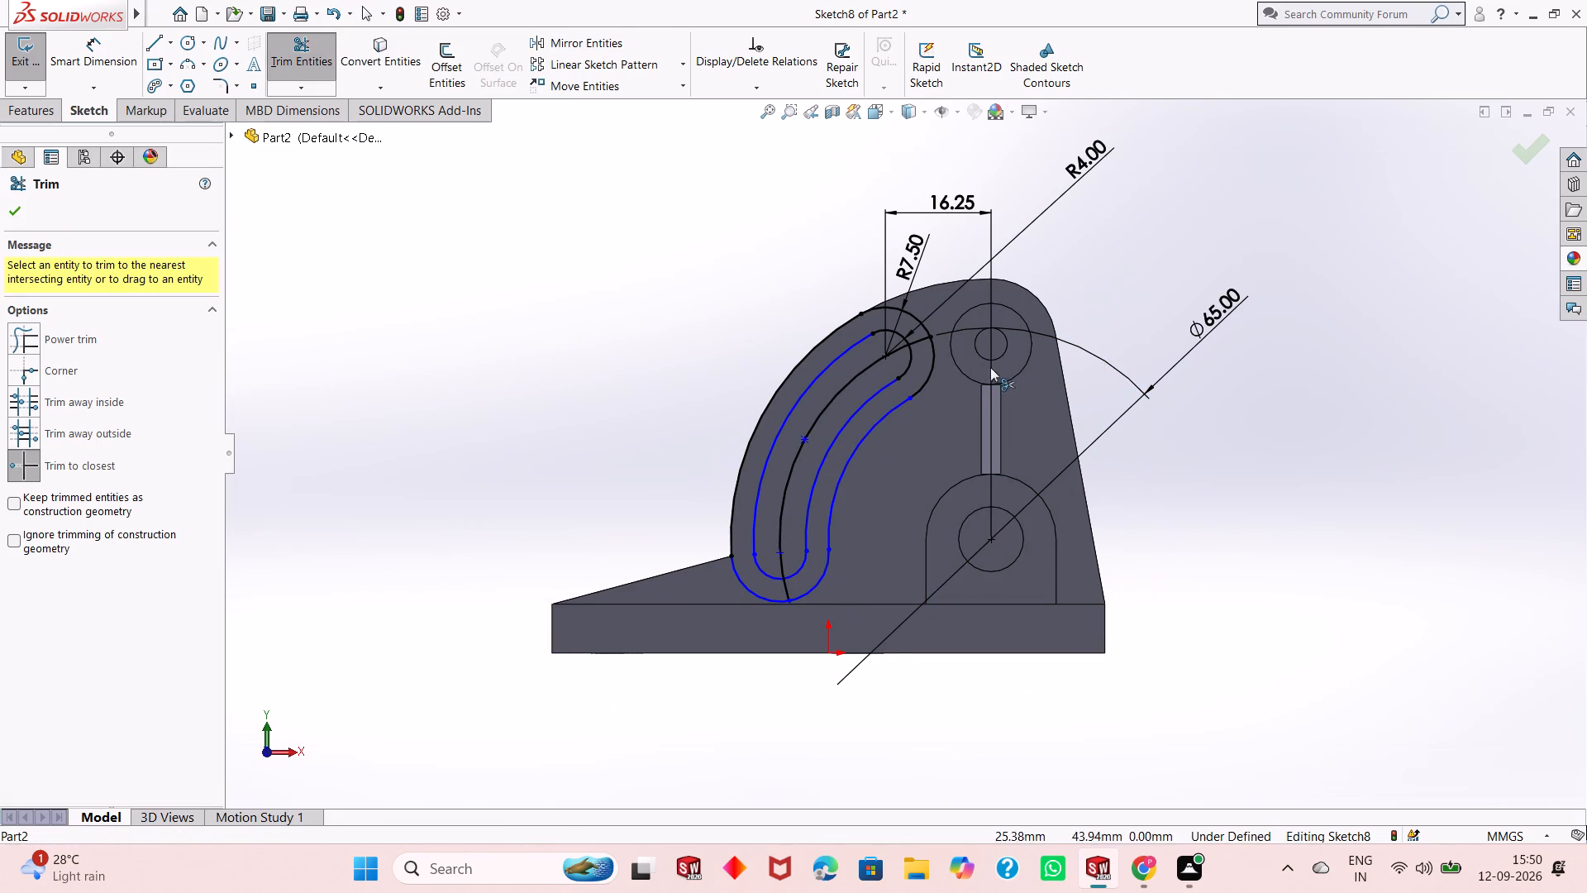
Trim away the remaining arcs of the 65 mm circle along the slot centreline and at both slot ends.
{"action": "scroll", "coordinate": [936, 340], "scroll_direction": "down", "scroll_amount": 1}
{"action": "scroll", "coordinate": [882, 406], "scroll_direction": "down", "scroll_amount": 1}
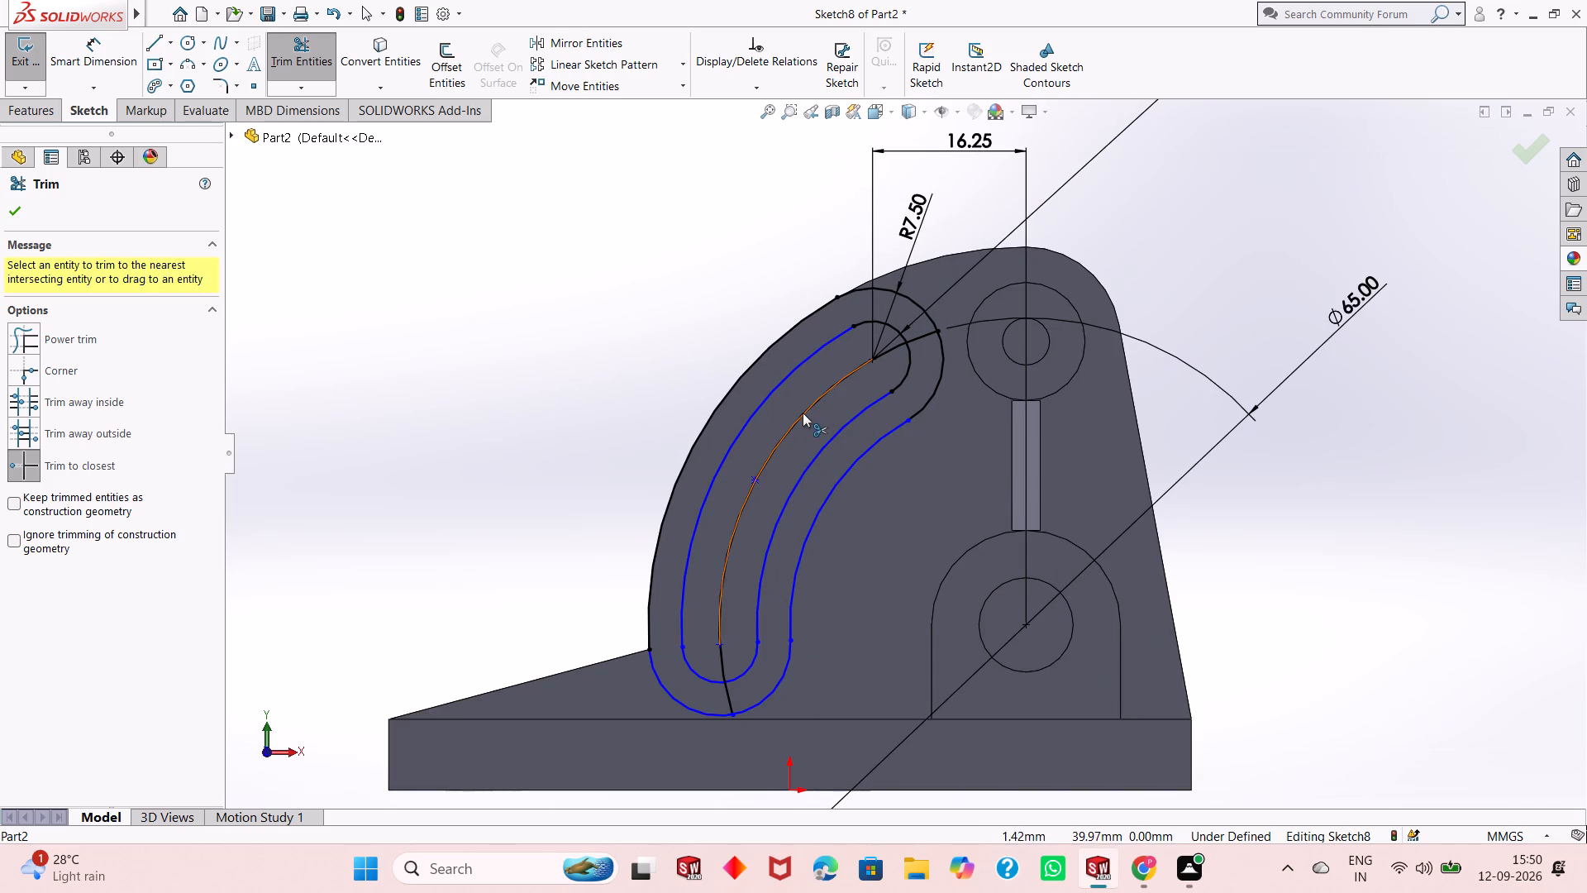
{"action": "left_click", "coordinate": [802, 414]}
{"action": "left_click", "coordinate": [722, 668]}
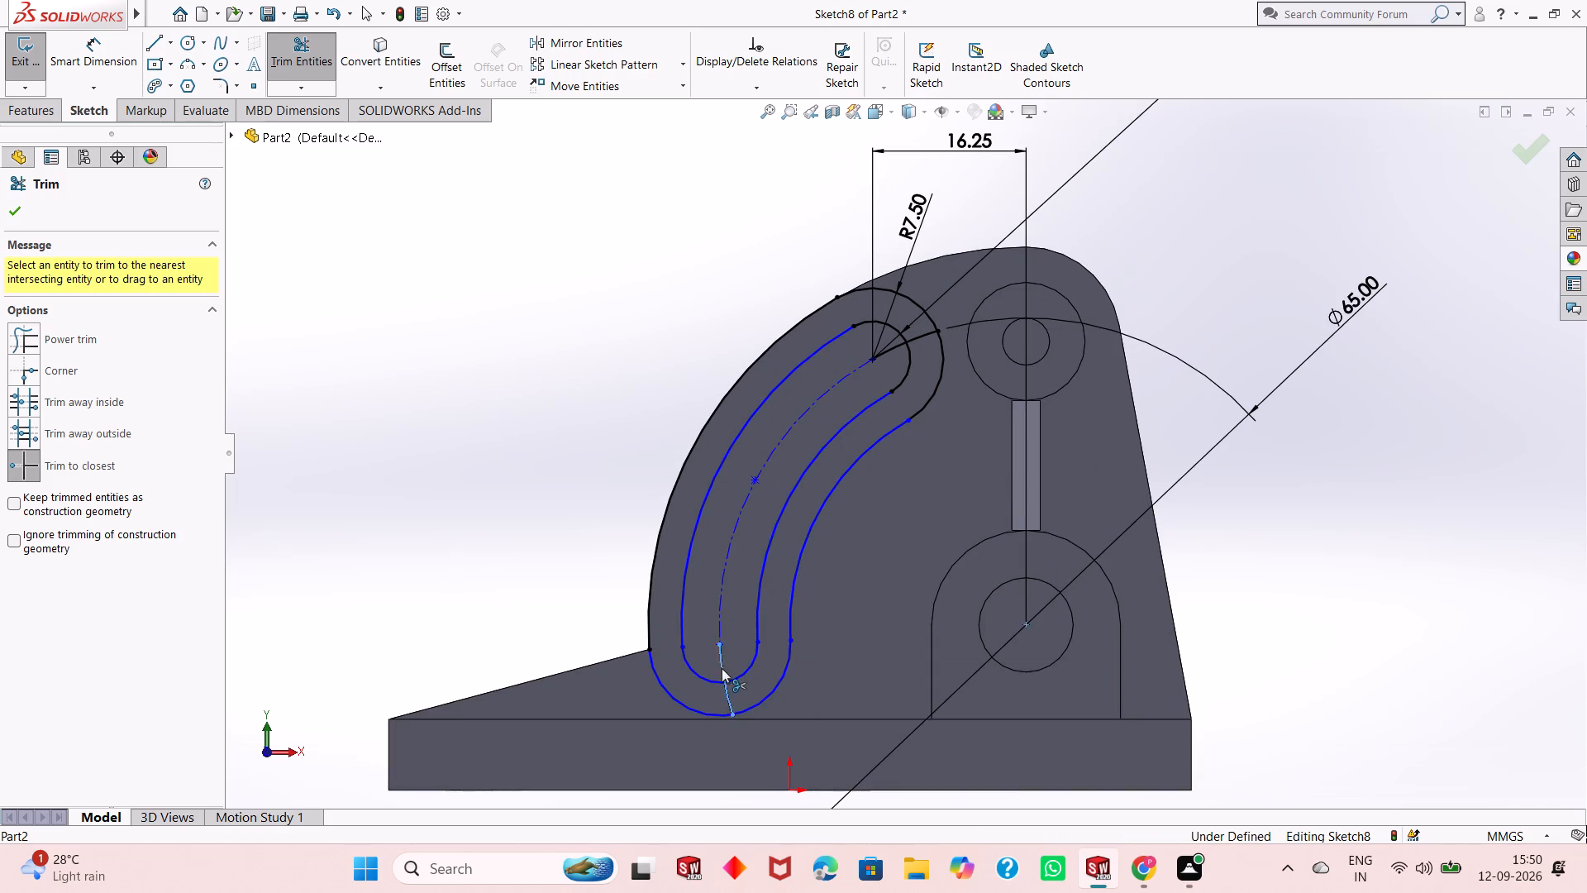
{"action": "left_click", "coordinate": [727, 689]}
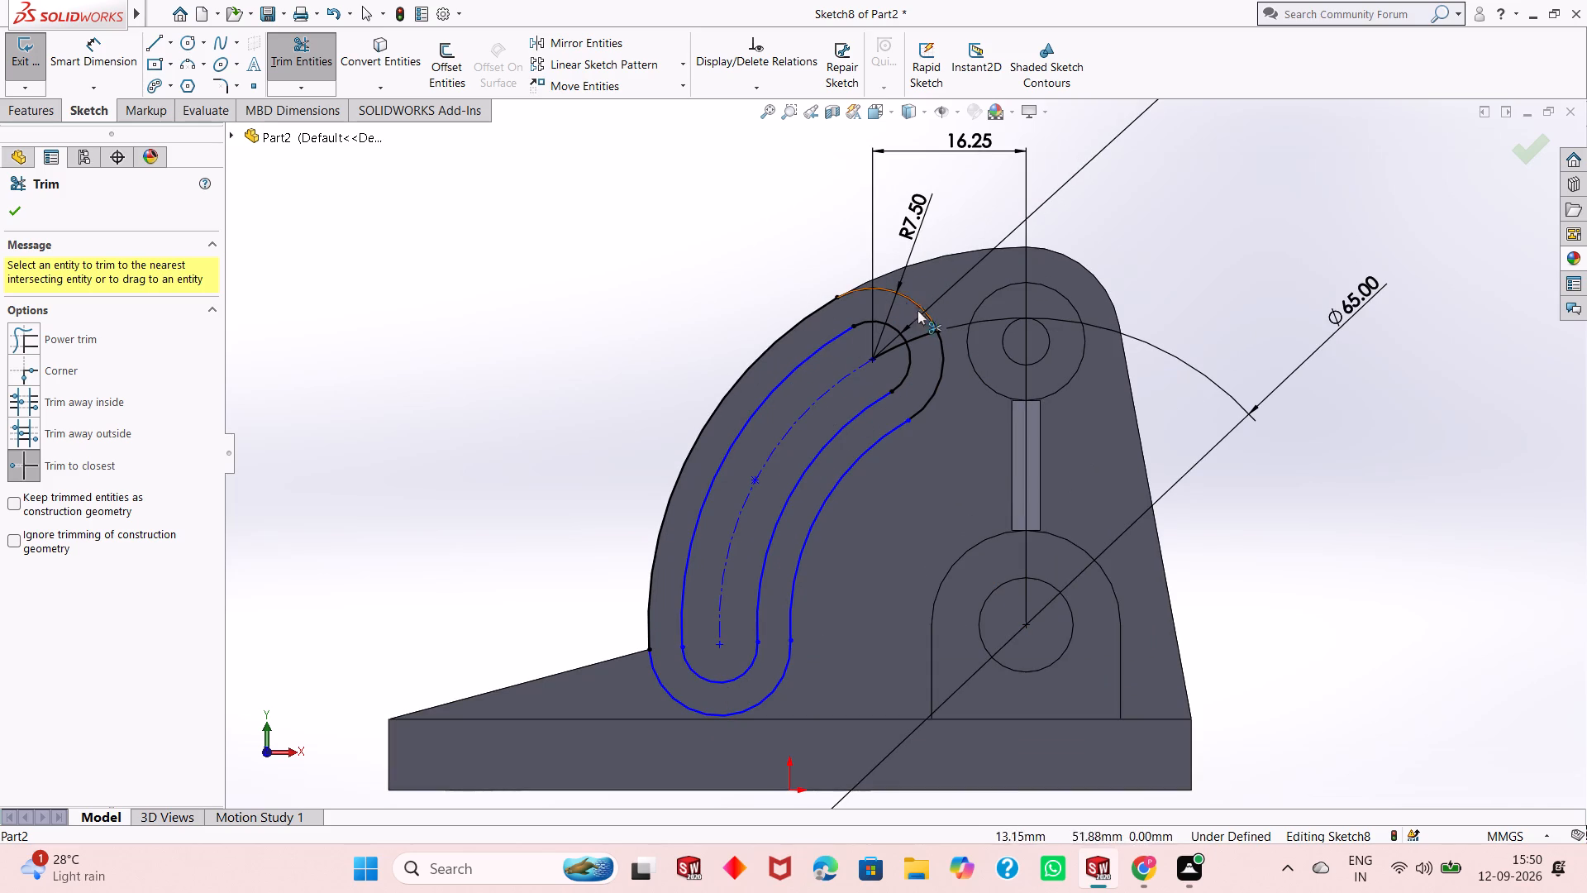
{"action": "left_click", "coordinate": [897, 351]}
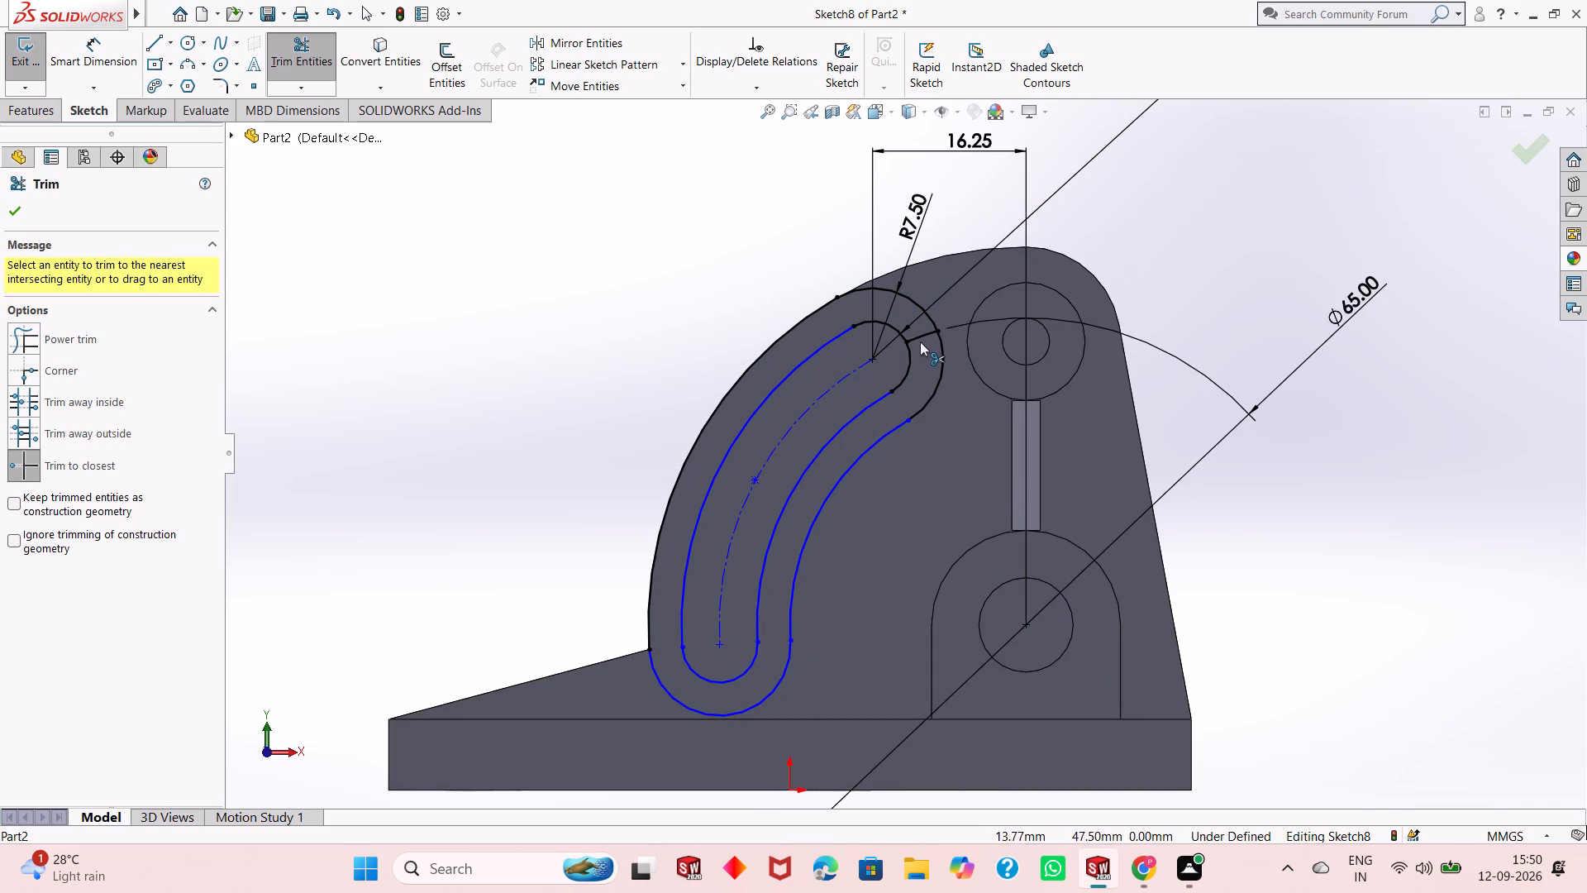
{"action": "left_click", "coordinate": [920, 341]}
{"action": "scroll", "coordinate": [789, 446], "scroll_direction": "up", "scroll_amount": 1}
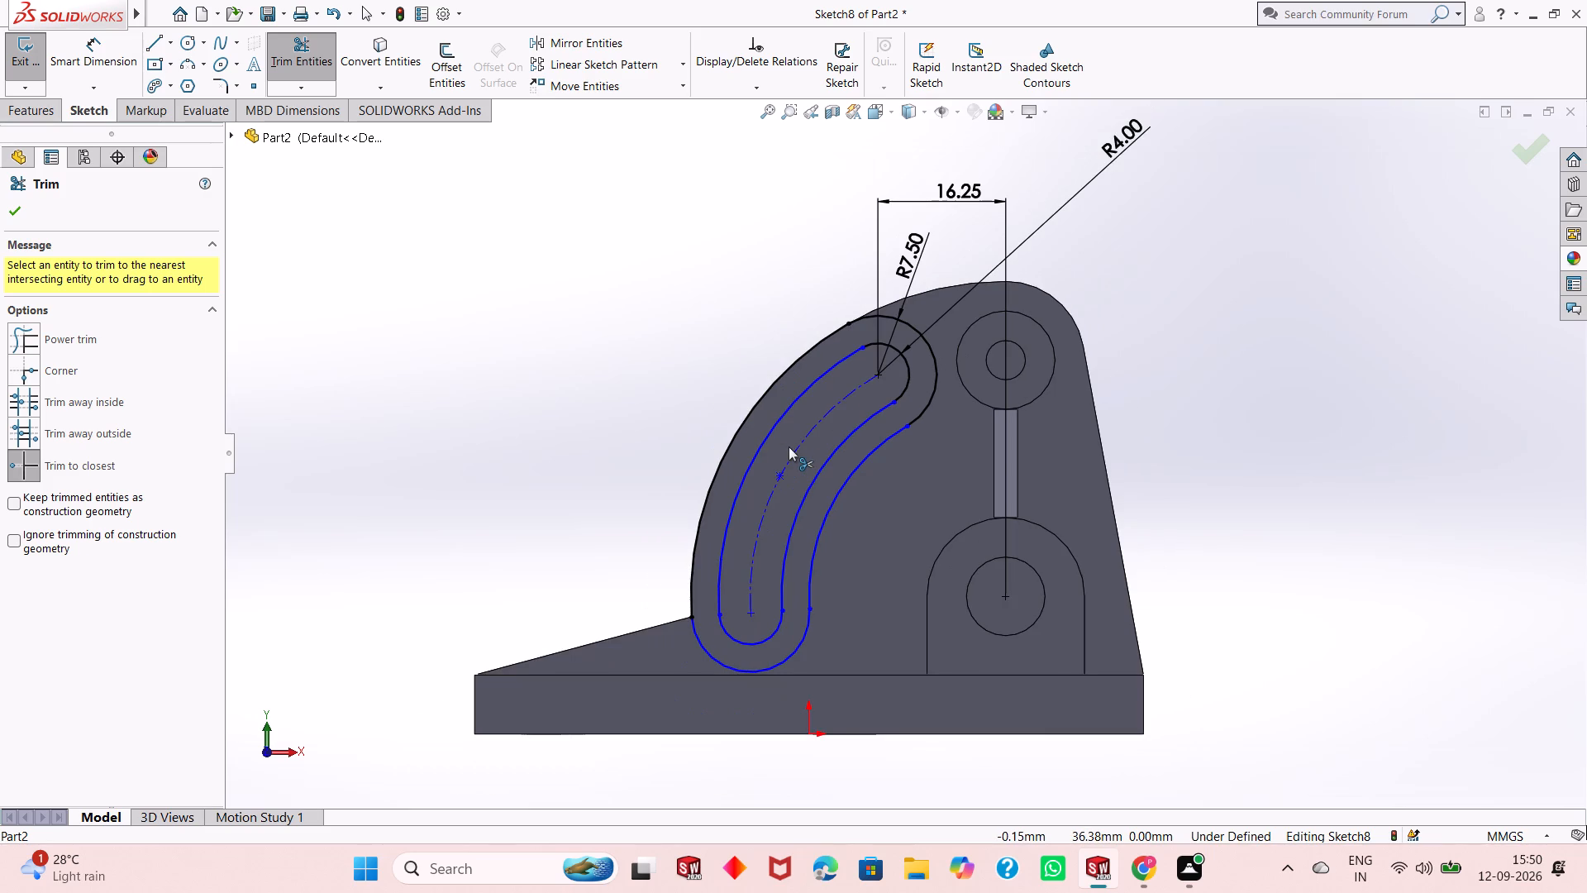
{"action": "key", "text": "Escape"}
{"action": "key", "text": "Escape"}
{"action": "key", "text": "Escape"}
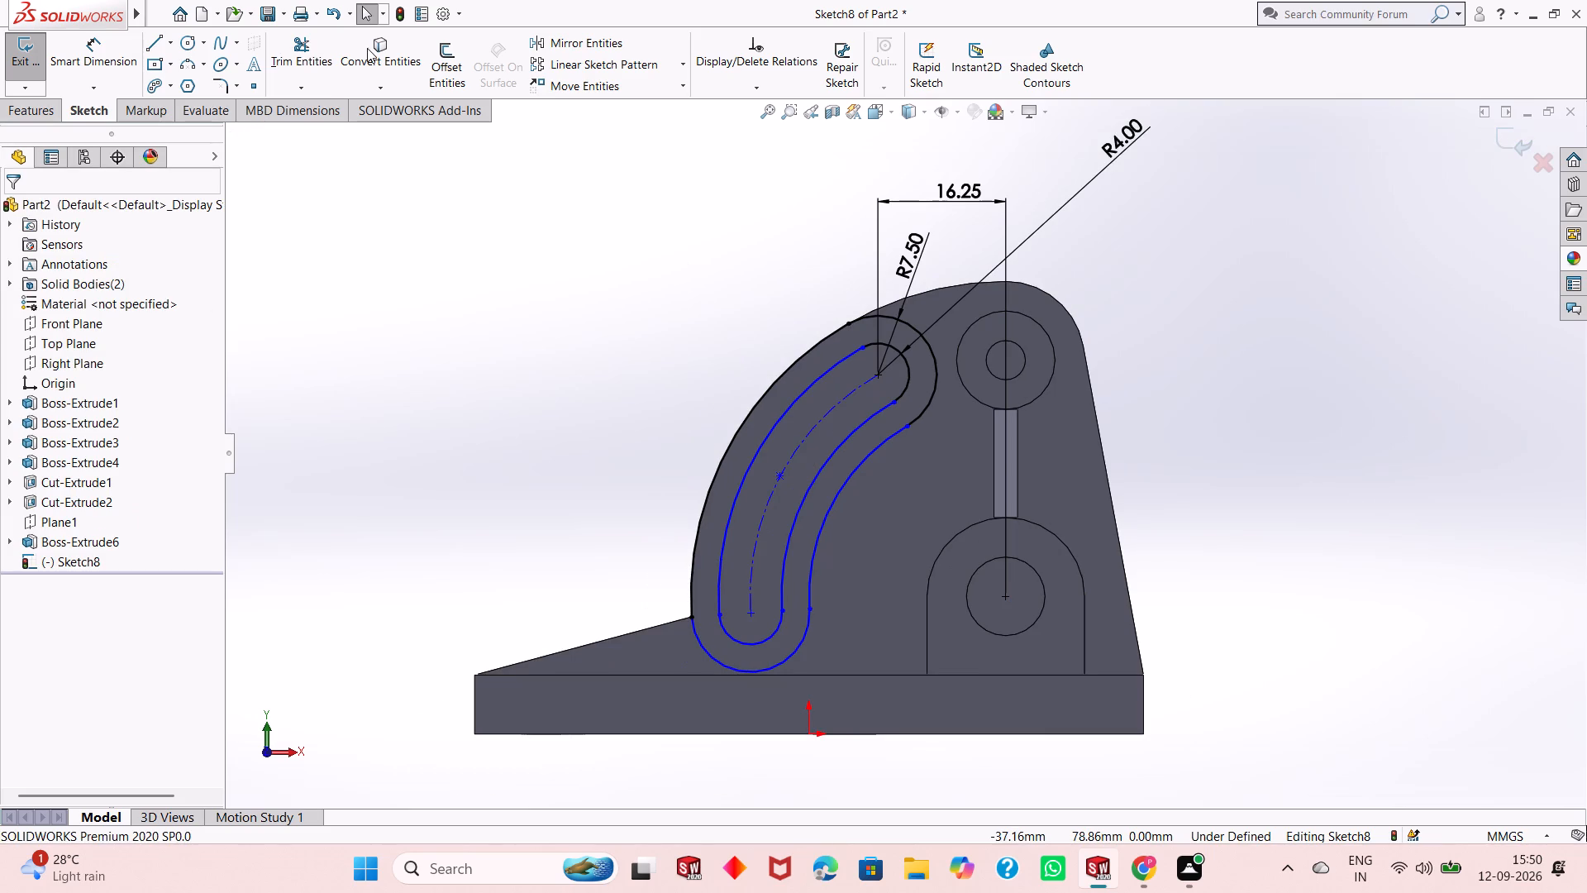
{"action": "key", "text": "Escape"}
{"action": "key", "text": "Escape"}
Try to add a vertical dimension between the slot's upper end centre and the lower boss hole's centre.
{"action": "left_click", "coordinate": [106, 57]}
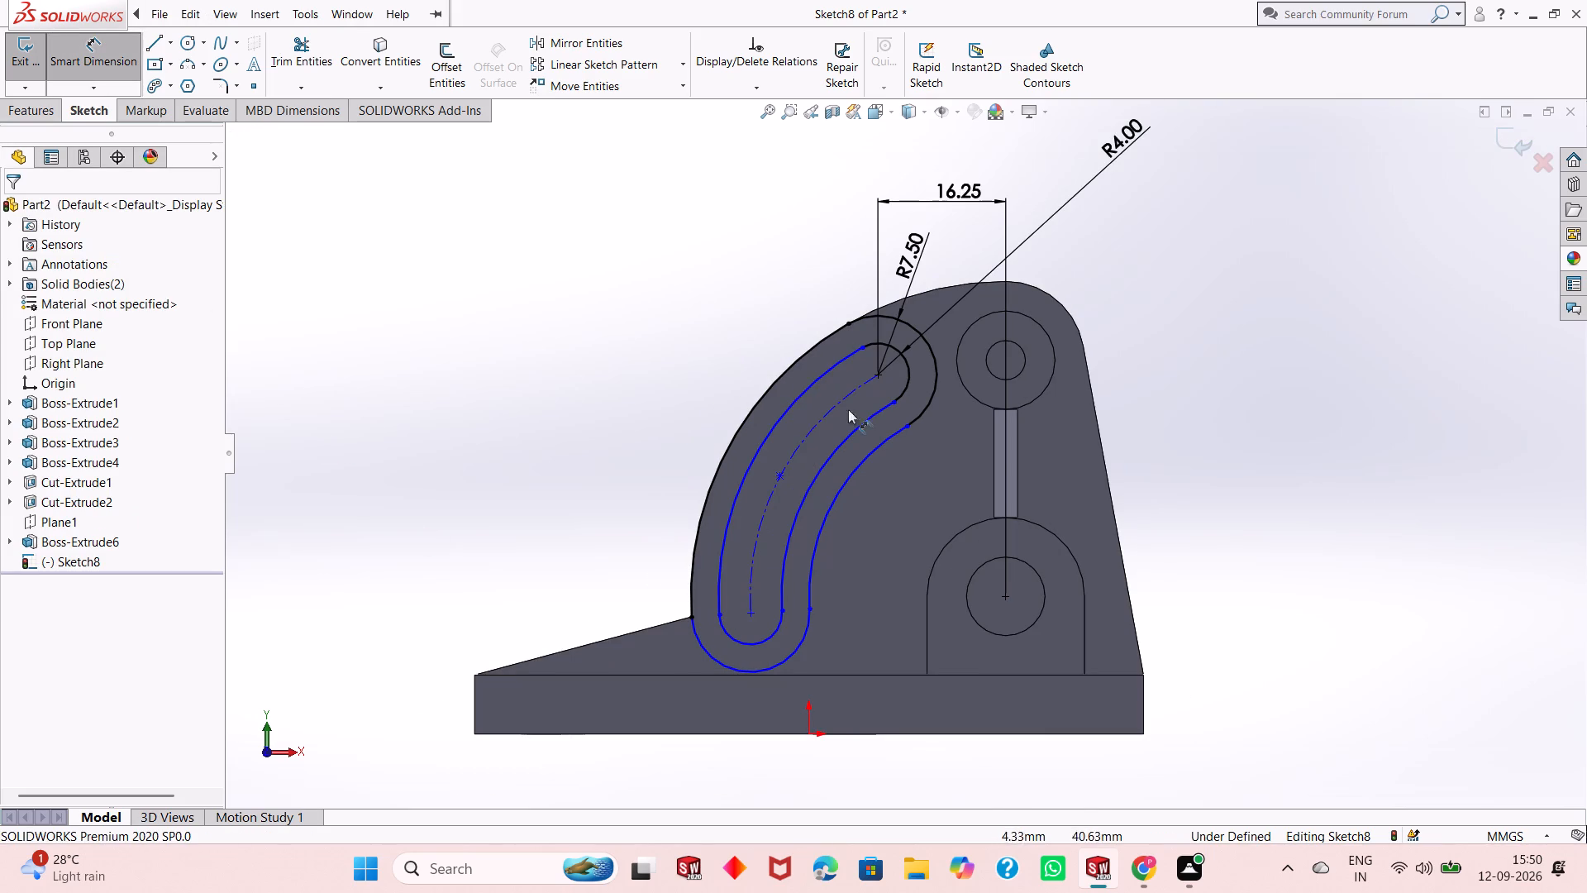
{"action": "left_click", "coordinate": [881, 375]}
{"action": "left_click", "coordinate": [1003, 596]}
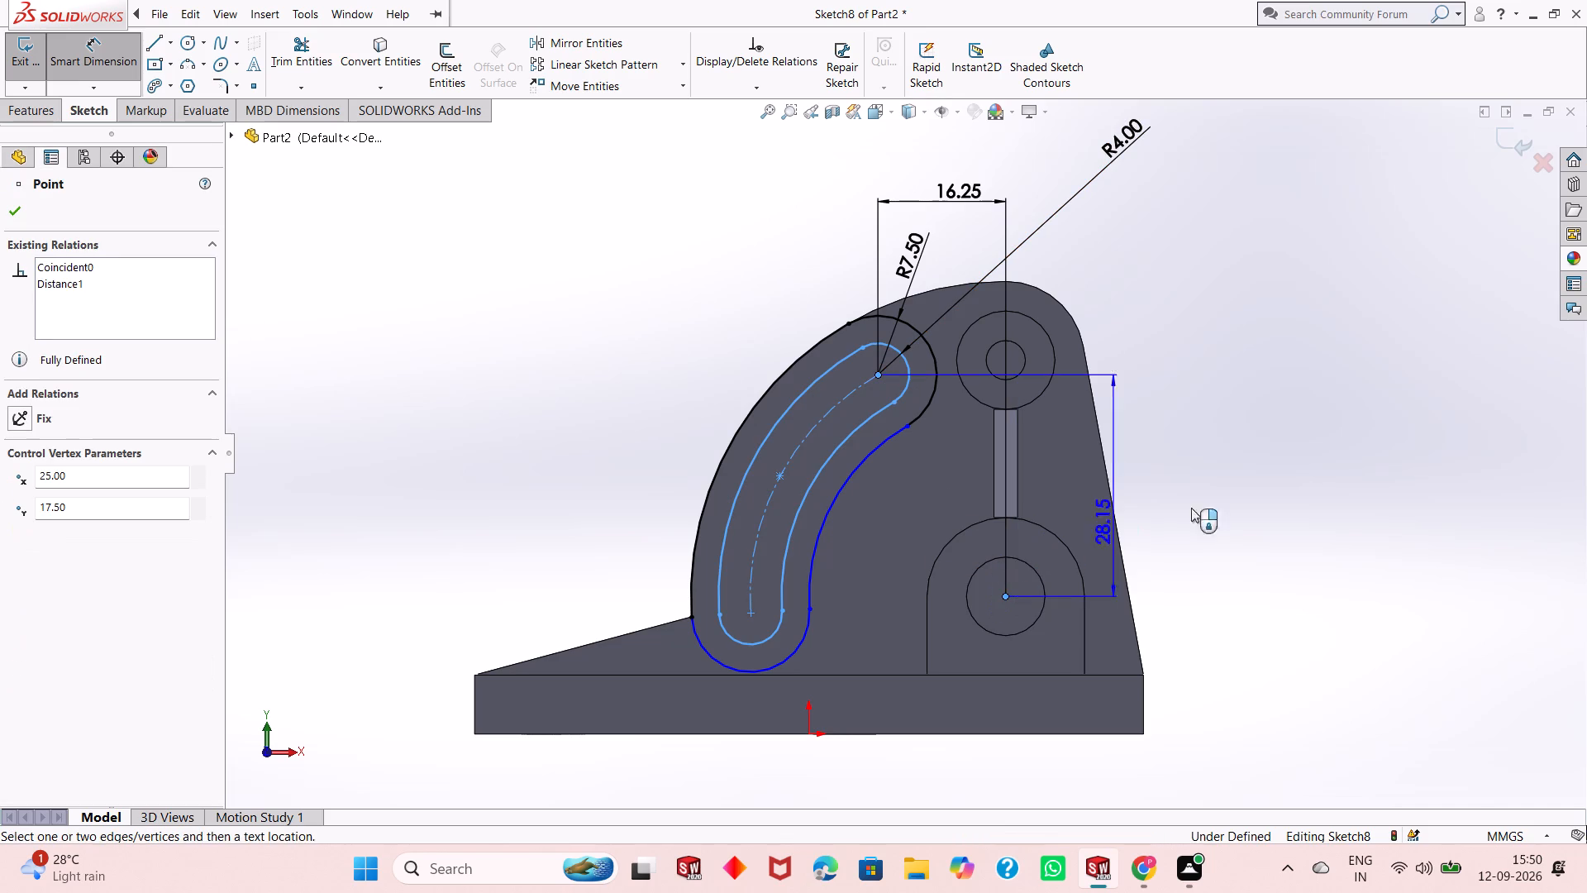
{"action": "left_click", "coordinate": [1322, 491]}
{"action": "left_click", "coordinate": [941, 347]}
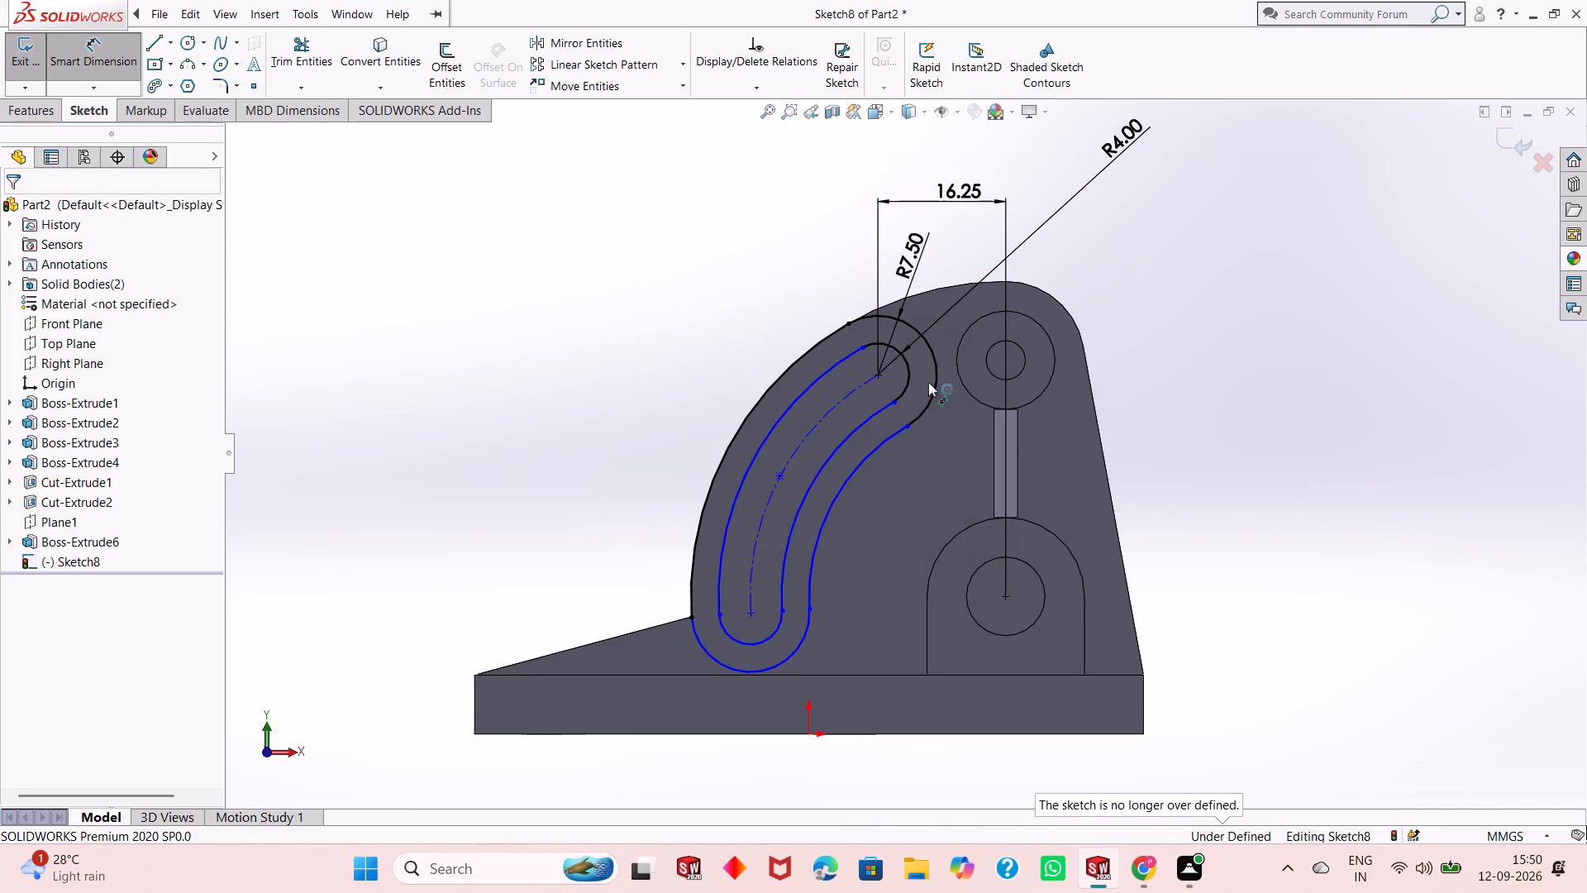
Dimension the horizontal distance between the slot's lower end centre and the lower boss hole's centre.
{"action": "left_click", "coordinate": [748, 615]}
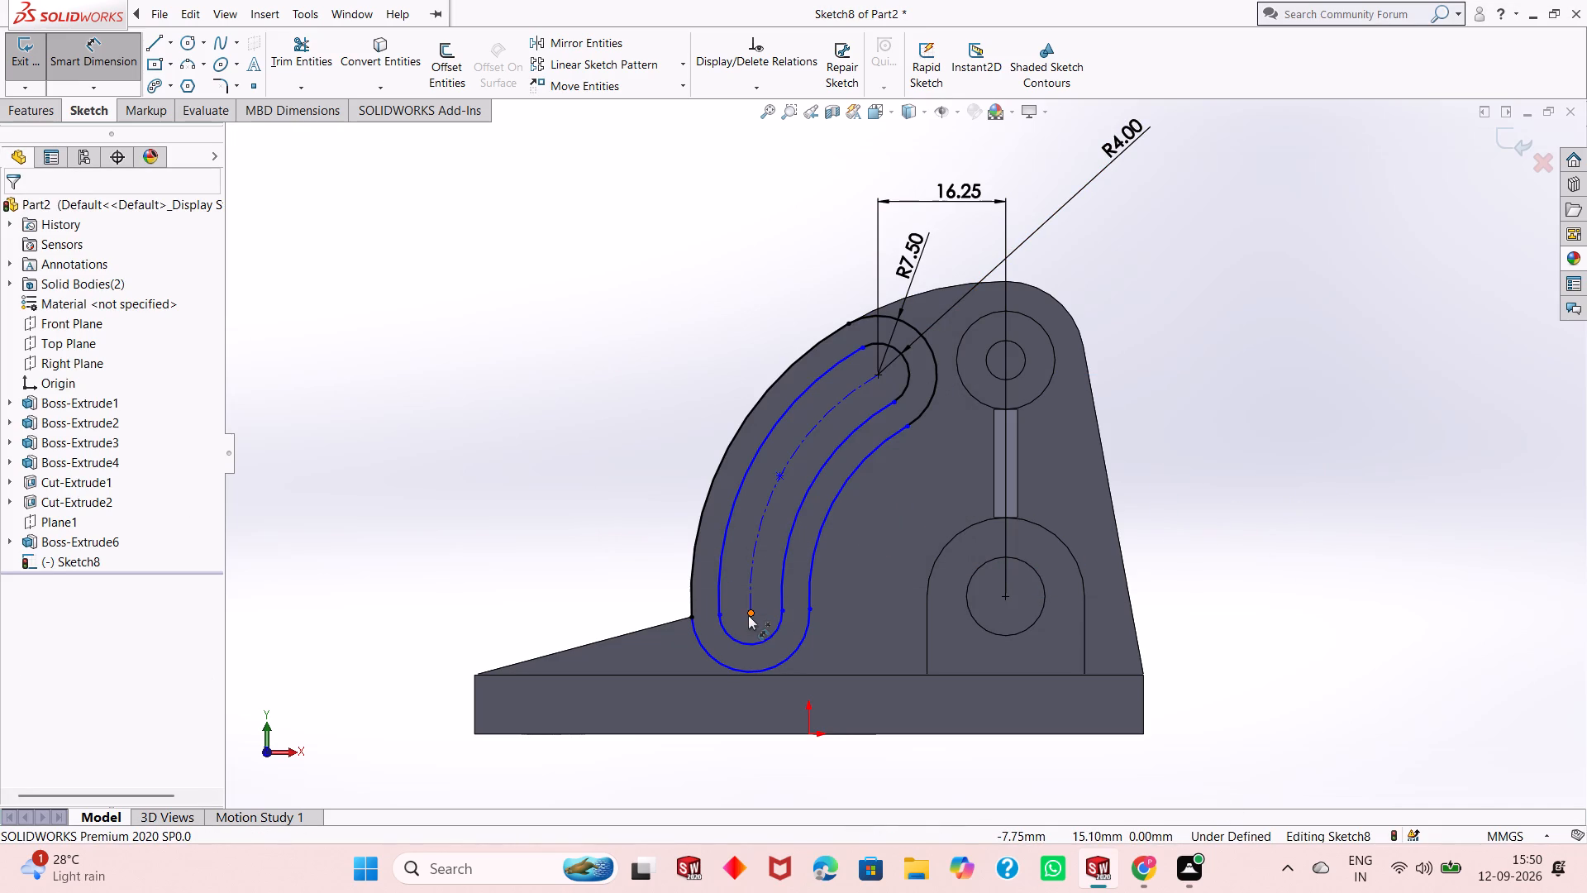
{"action": "left_click", "coordinate": [1008, 599]}
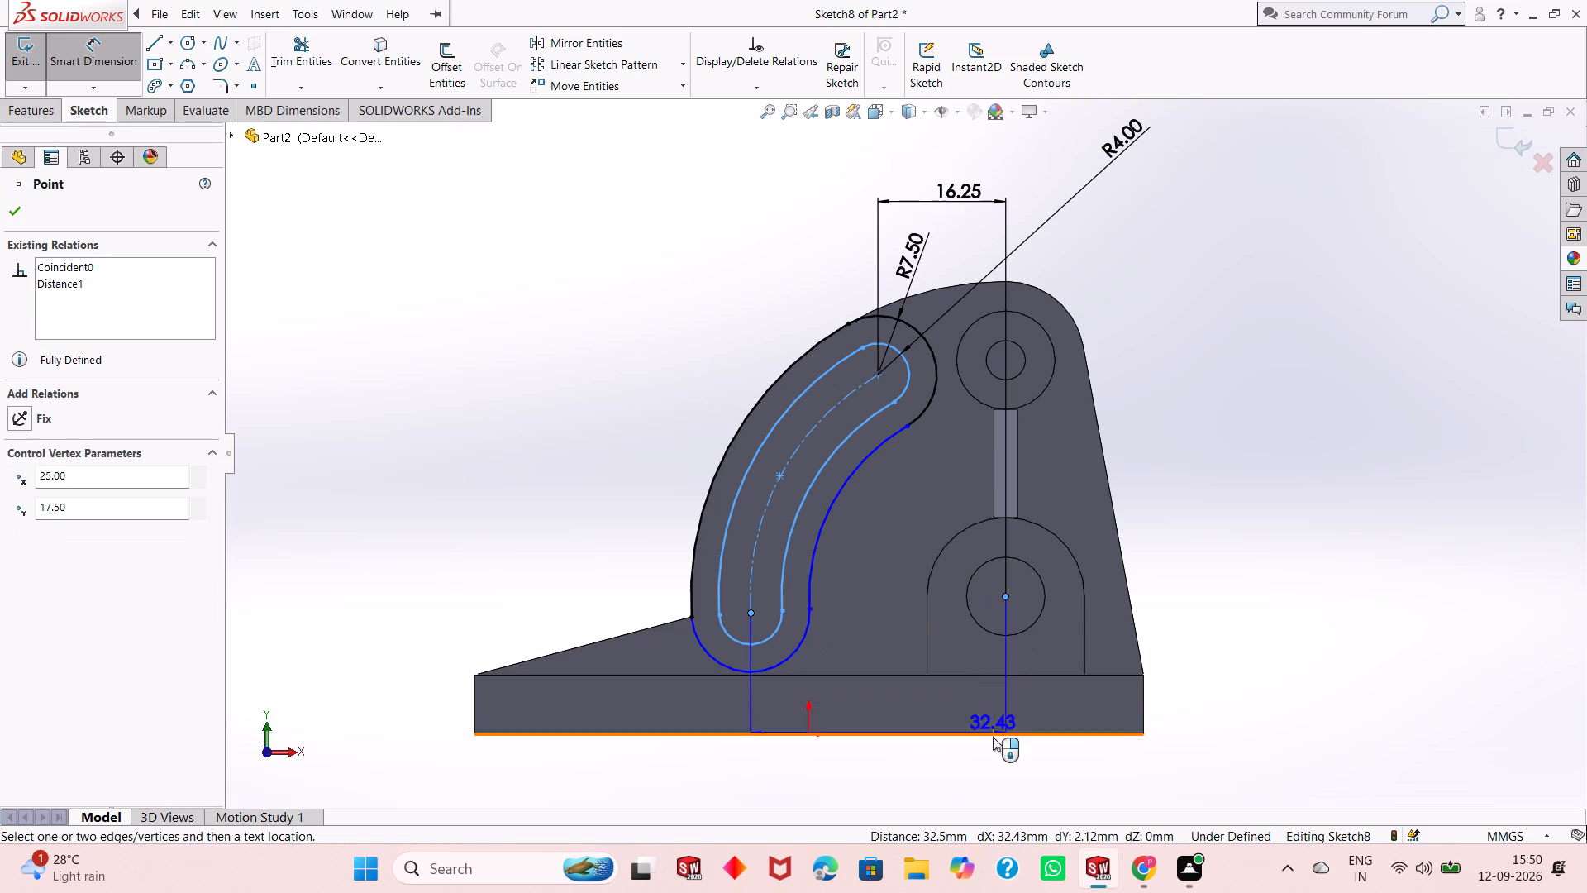
{"action": "left_click", "coordinate": [984, 763]}
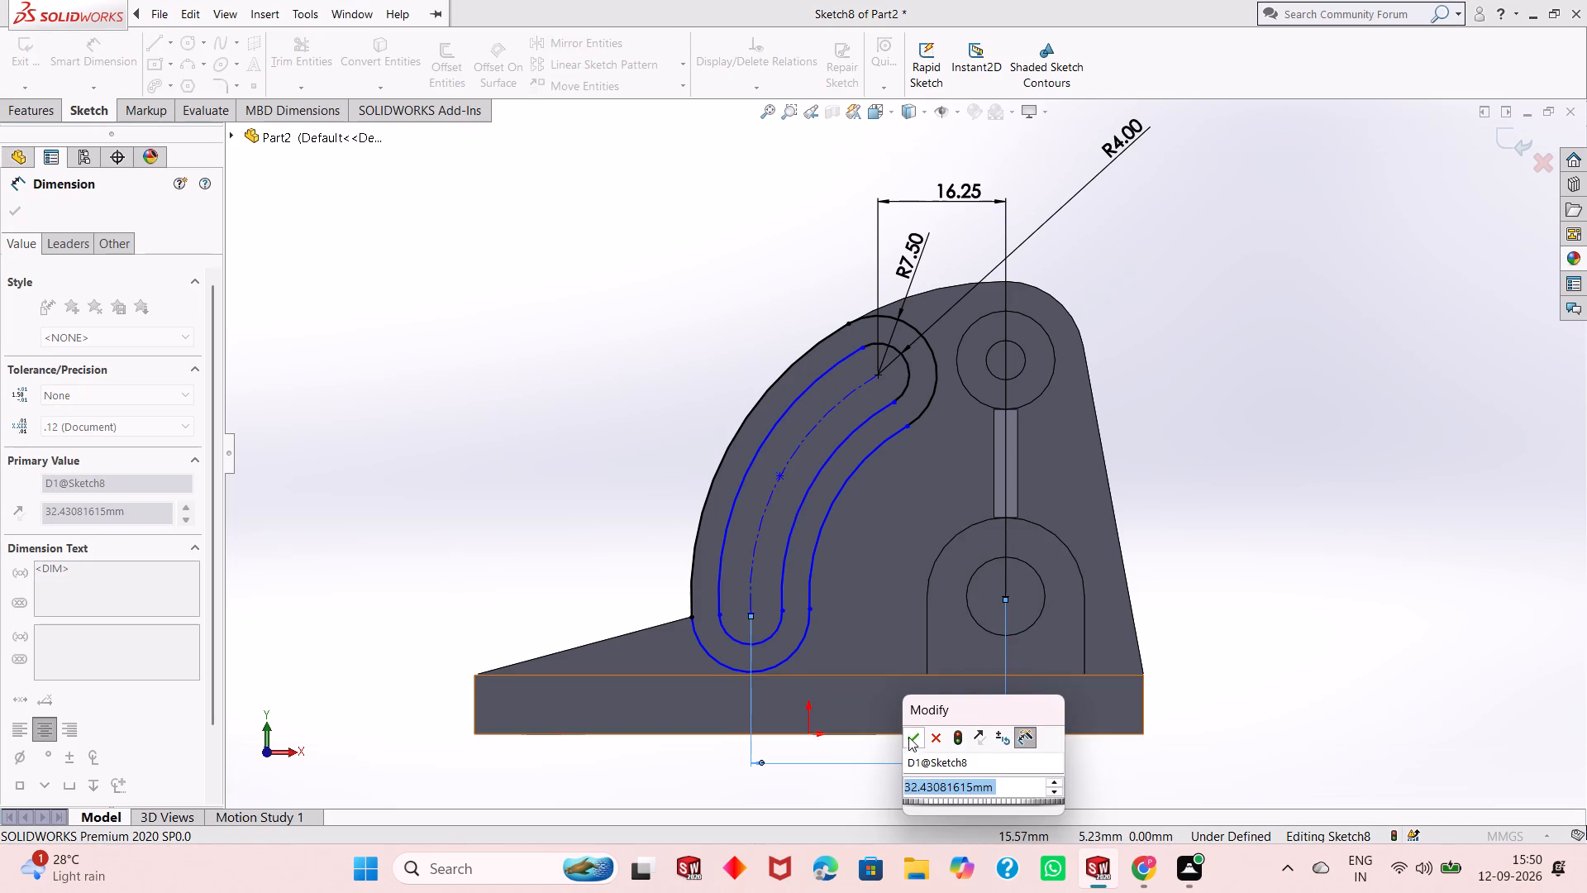
{"action": "left_click", "coordinate": [908, 739]}
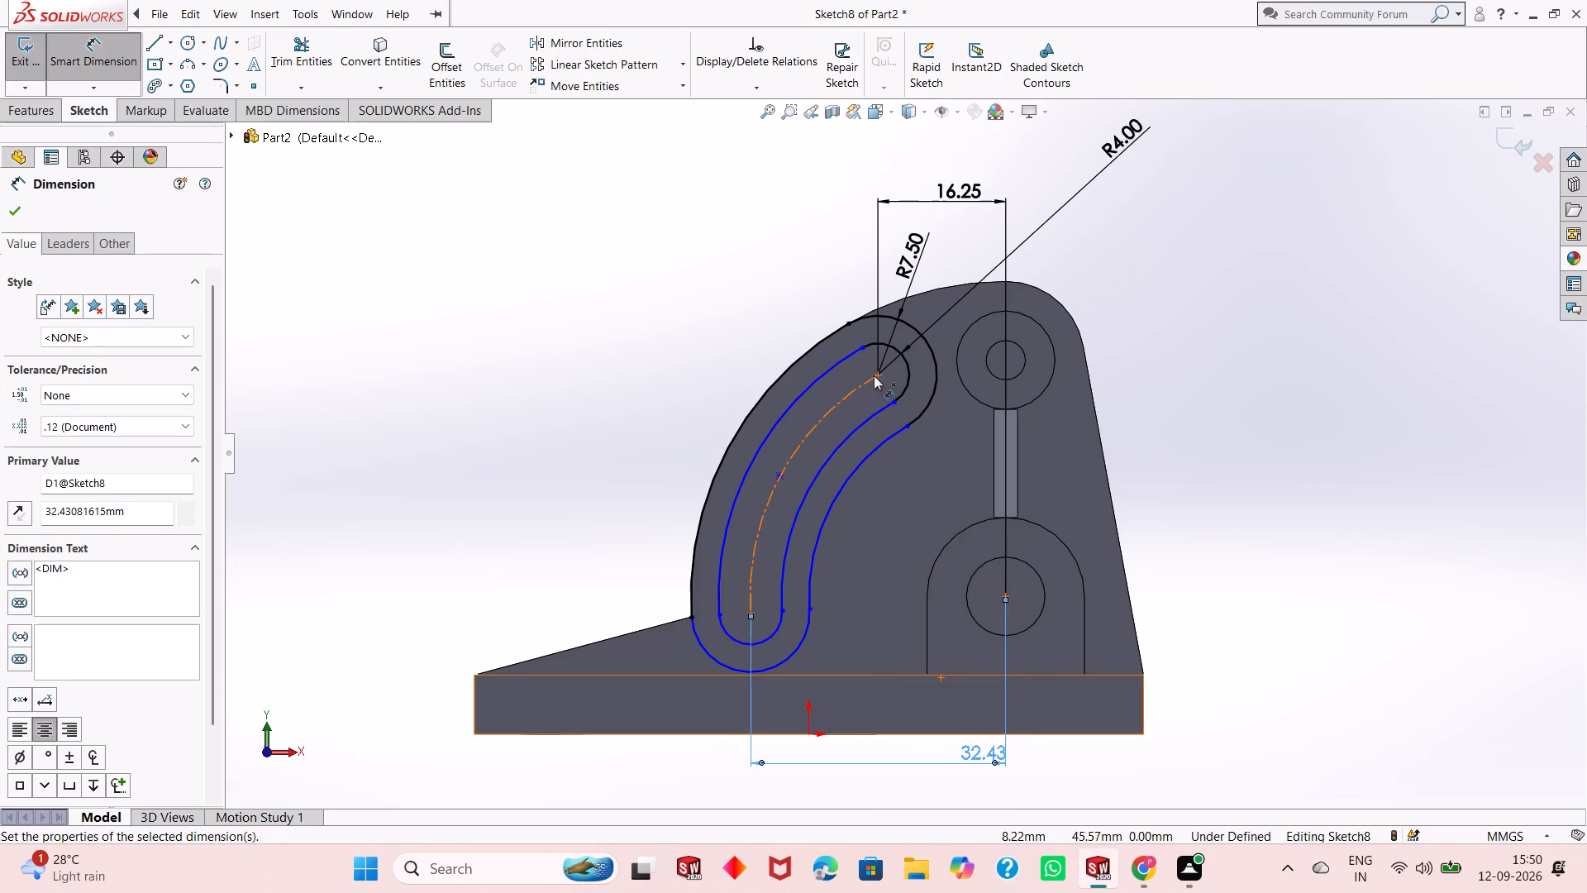
Dimension the horizontal distance from the midpoint of the slot's centreline to the lower boss hole's centre.
{"action": "left_click", "coordinate": [781, 474]}
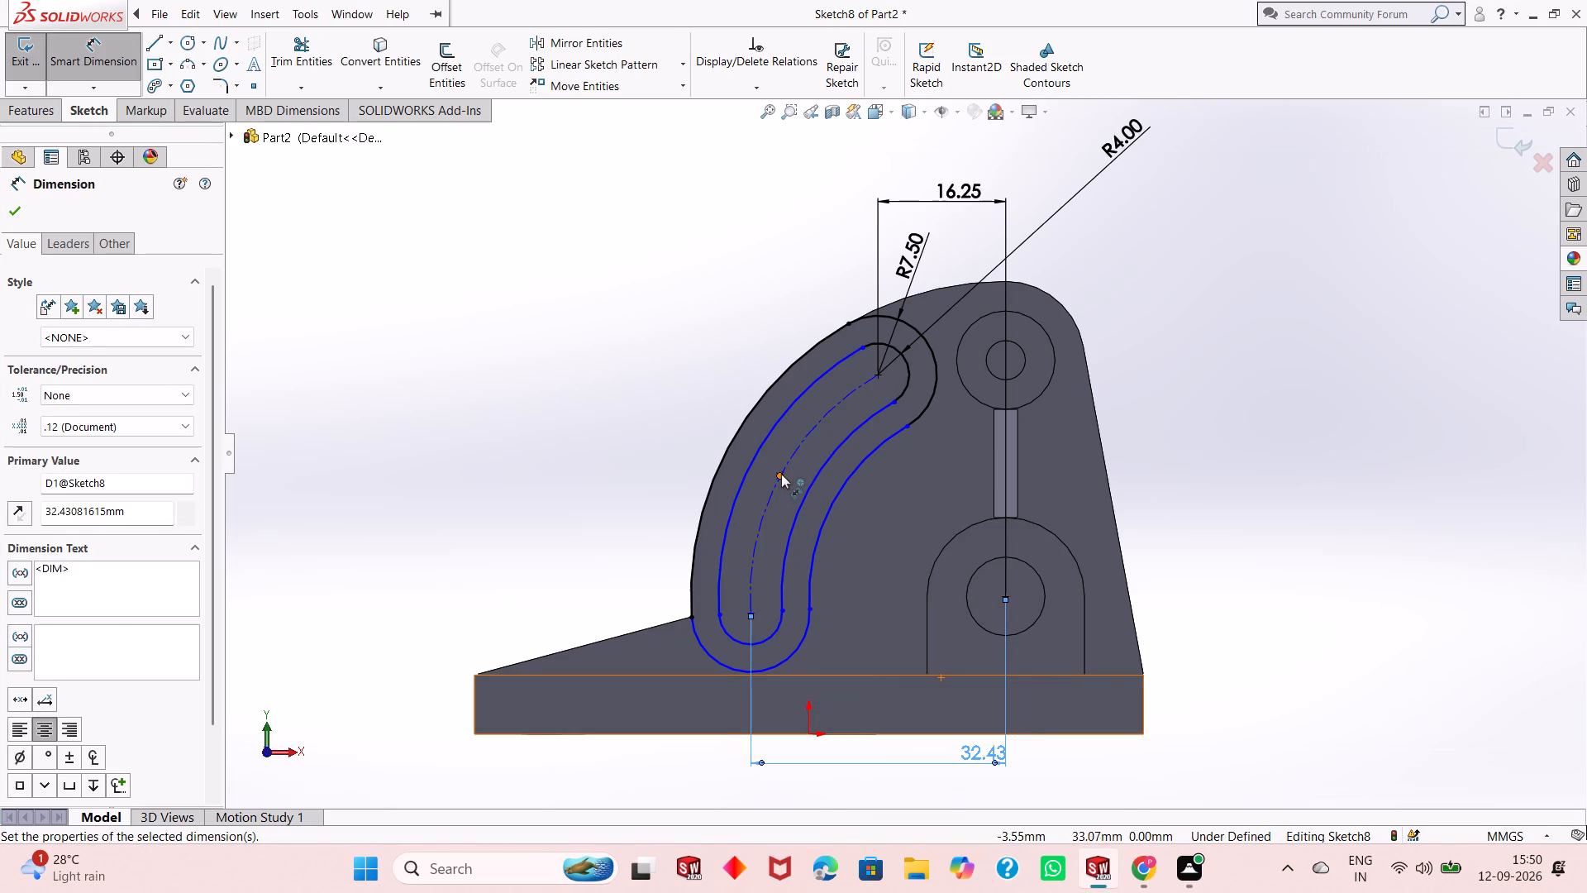
{"action": "left_click", "coordinate": [1003, 595]}
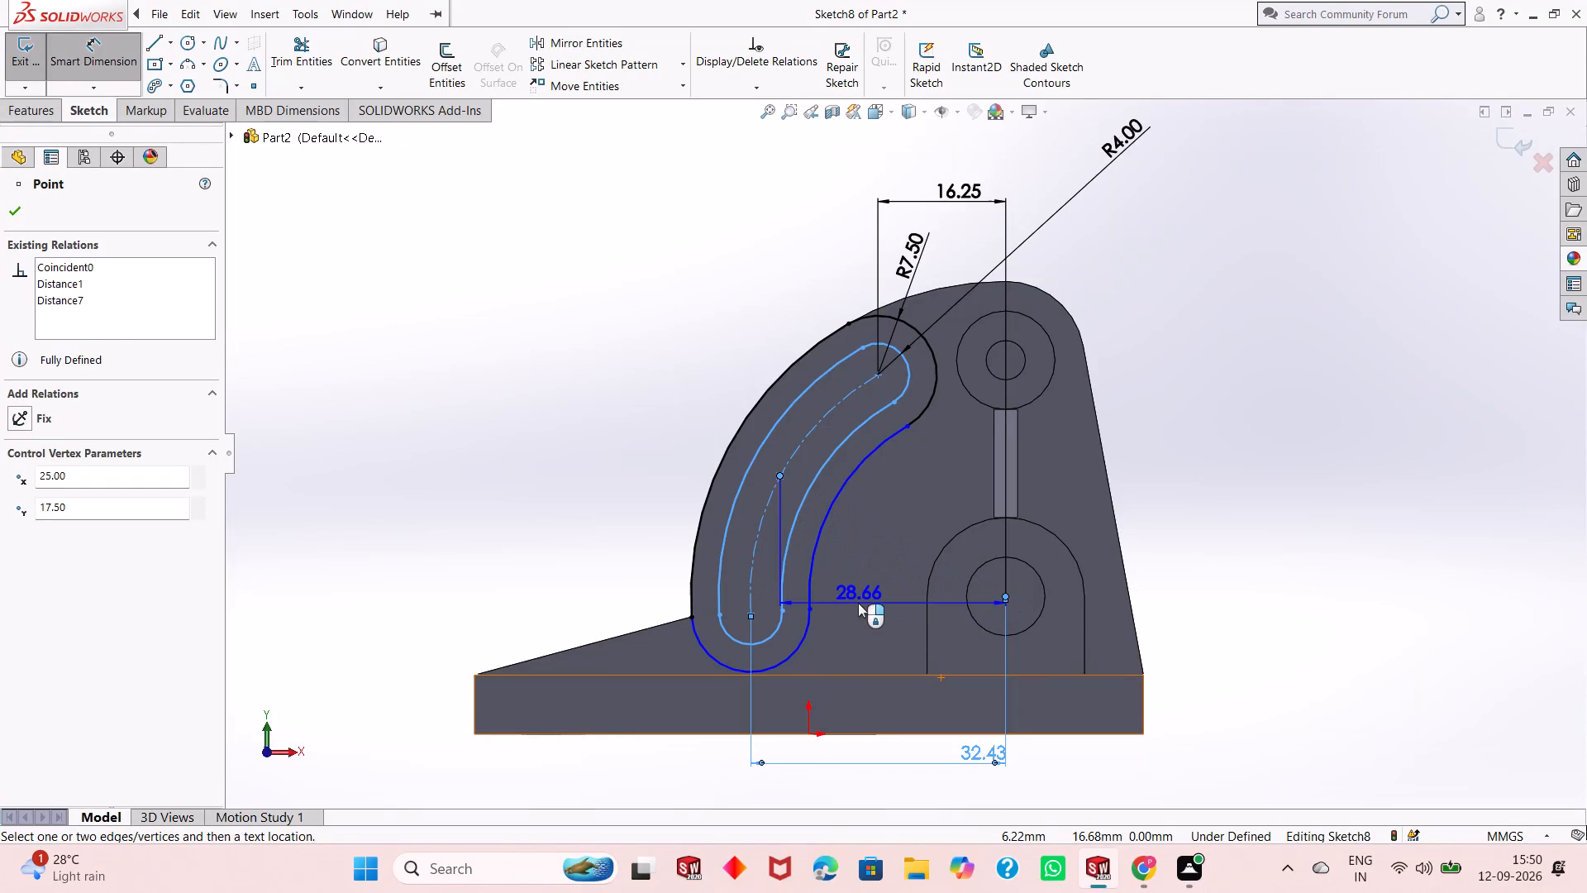
{"action": "left_click", "coordinate": [858, 603]}
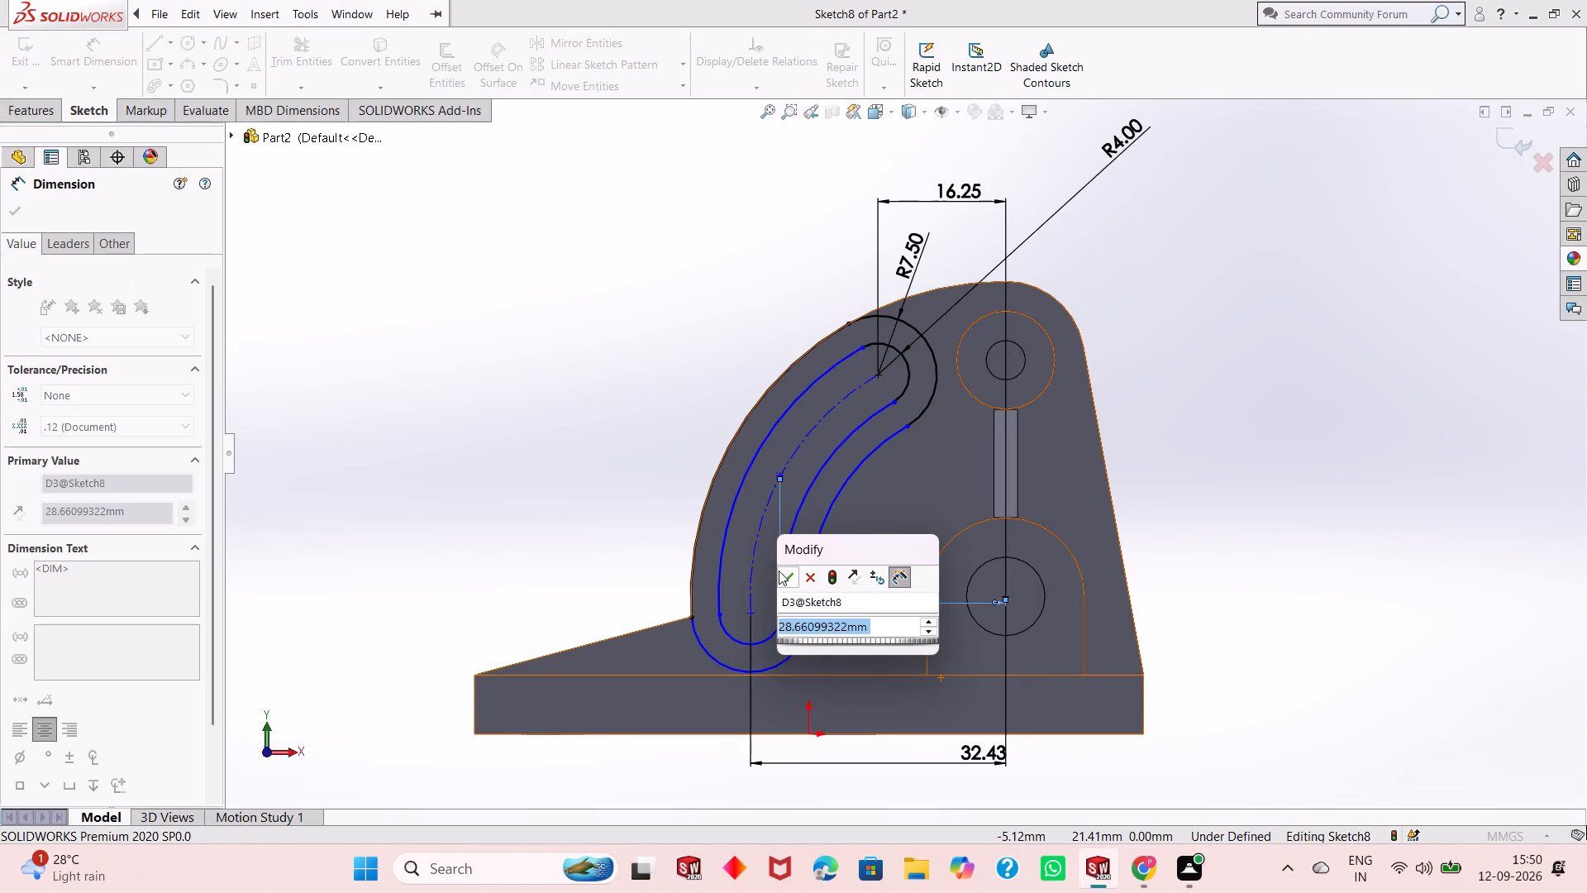
{"action": "left_click", "coordinate": [785, 578]}
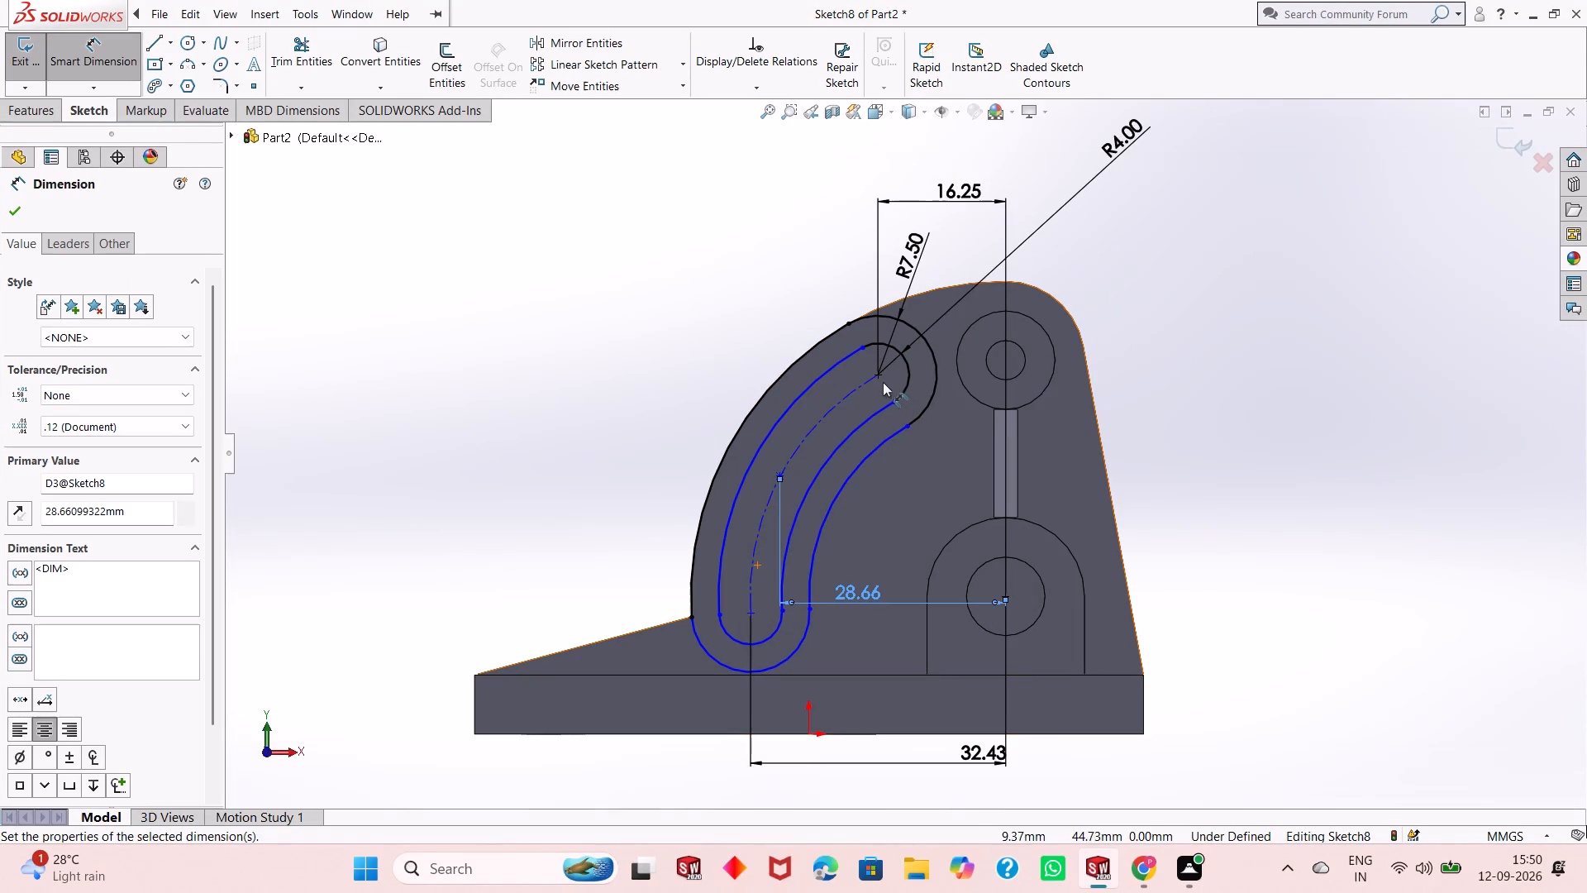
Dimension the vertical distance between the slot's upper end centre and the midpoint of its centreline.
{"action": "left_click", "coordinate": [881, 375]}
{"action": "left_click", "coordinate": [783, 476]}
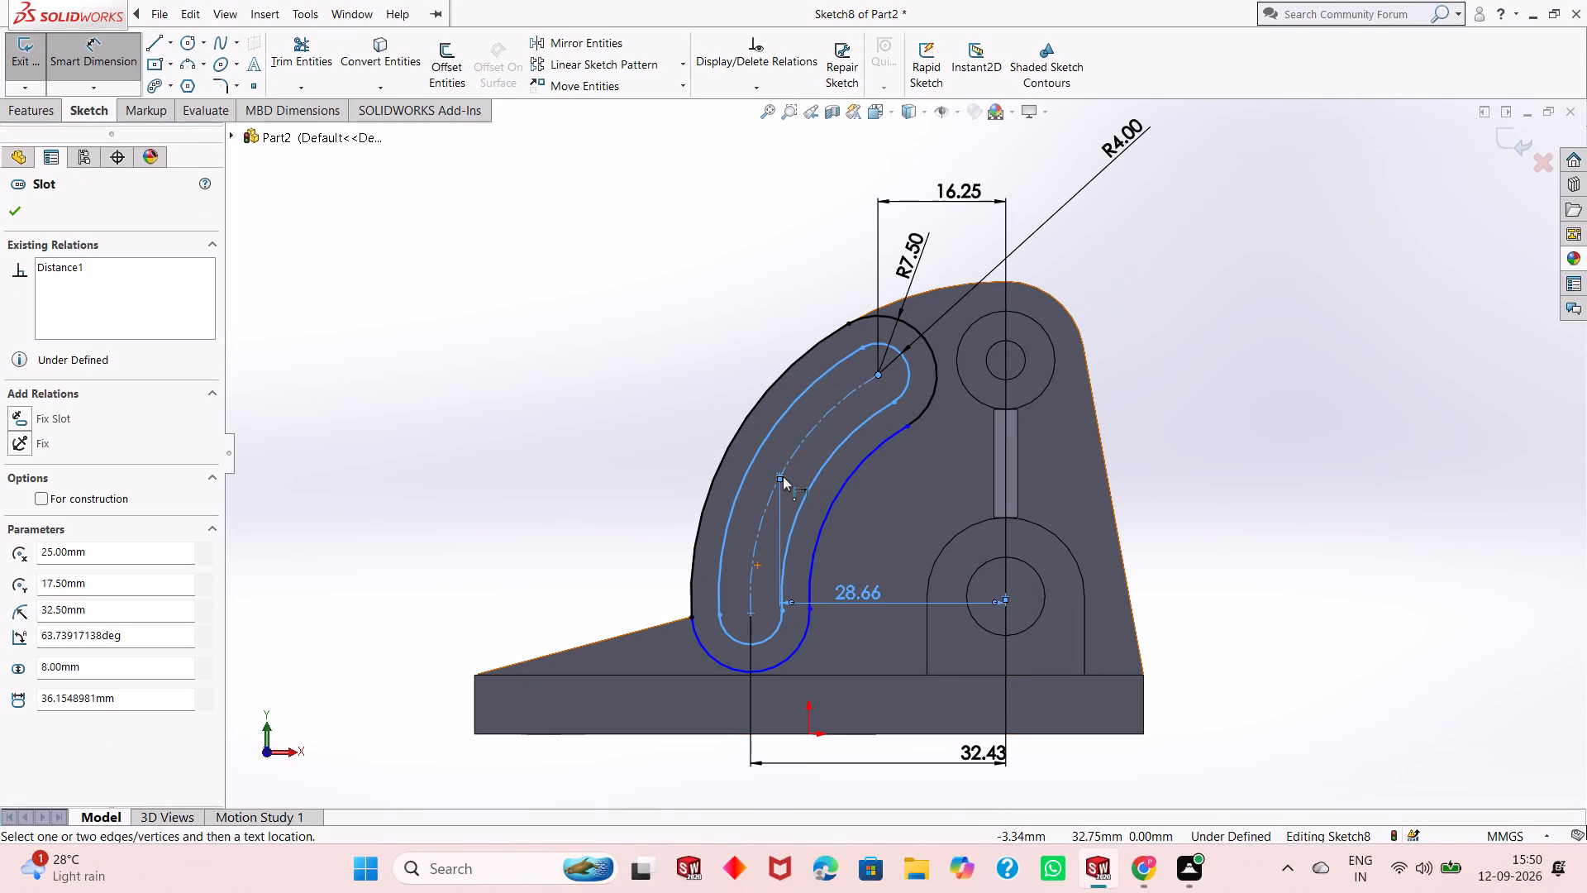
{"action": "left_click", "coordinate": [574, 453]}
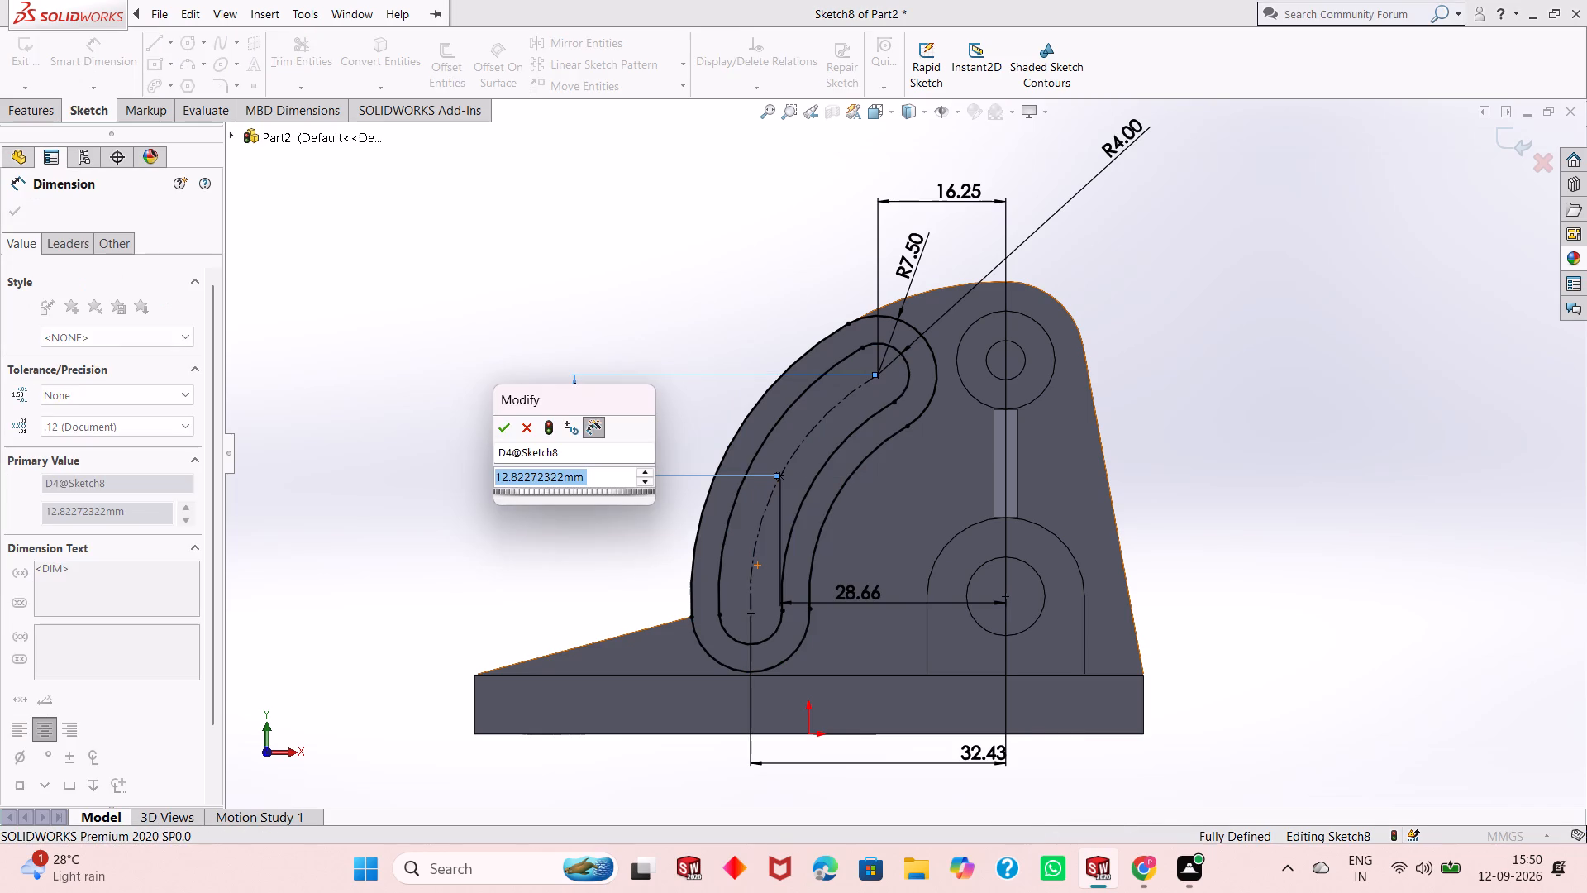
{"action": "left_click", "coordinate": [503, 428]}
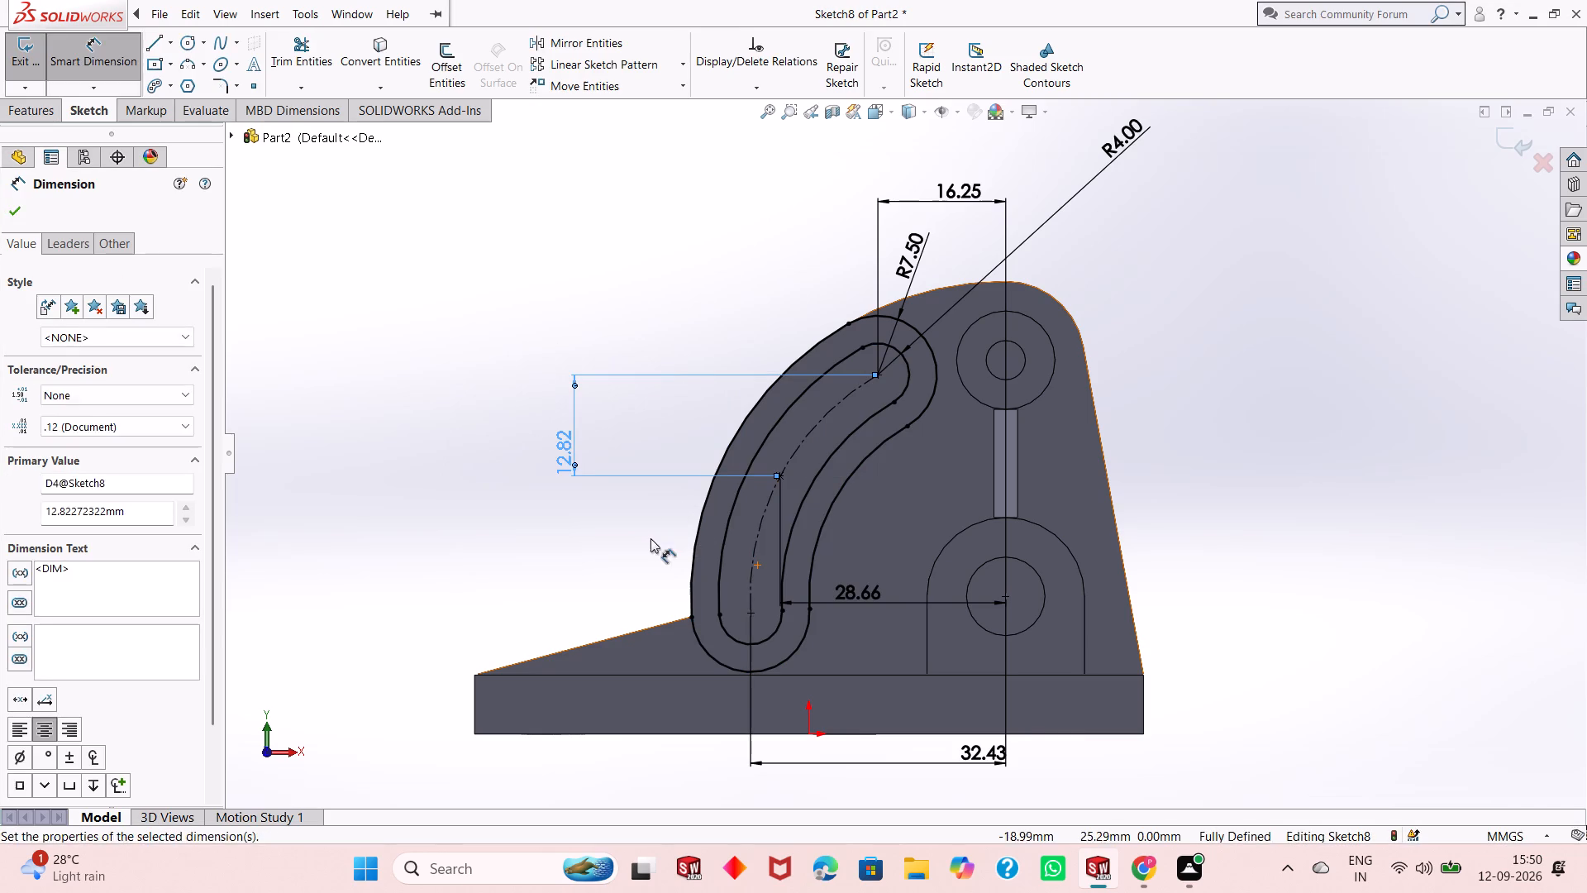
{"action": "key", "text": "Escape"}
{"action": "key", "text": "Escape"}
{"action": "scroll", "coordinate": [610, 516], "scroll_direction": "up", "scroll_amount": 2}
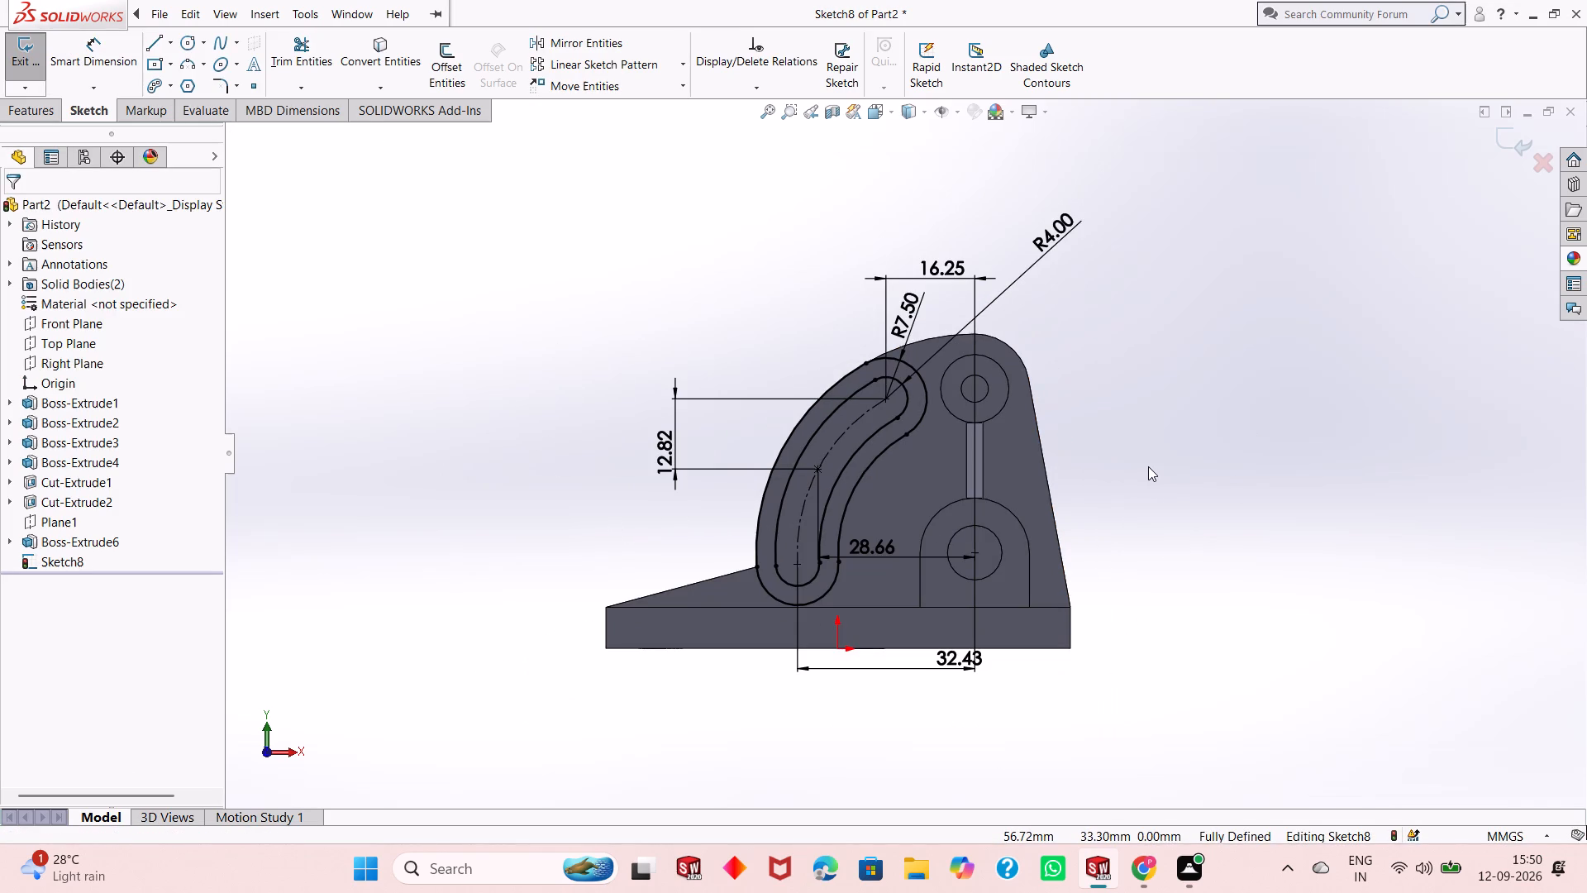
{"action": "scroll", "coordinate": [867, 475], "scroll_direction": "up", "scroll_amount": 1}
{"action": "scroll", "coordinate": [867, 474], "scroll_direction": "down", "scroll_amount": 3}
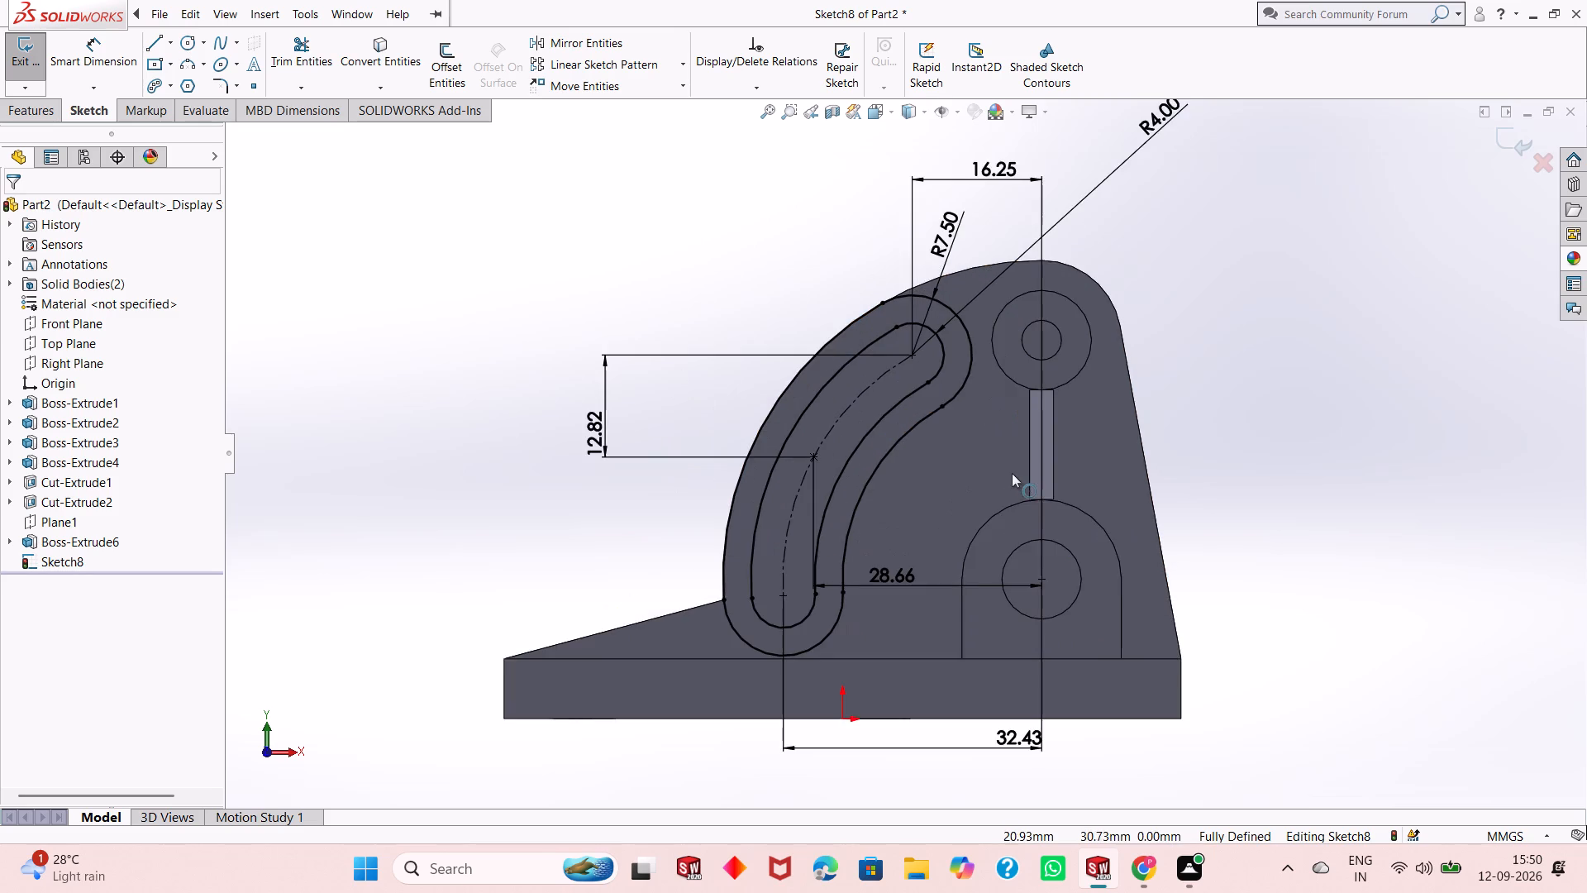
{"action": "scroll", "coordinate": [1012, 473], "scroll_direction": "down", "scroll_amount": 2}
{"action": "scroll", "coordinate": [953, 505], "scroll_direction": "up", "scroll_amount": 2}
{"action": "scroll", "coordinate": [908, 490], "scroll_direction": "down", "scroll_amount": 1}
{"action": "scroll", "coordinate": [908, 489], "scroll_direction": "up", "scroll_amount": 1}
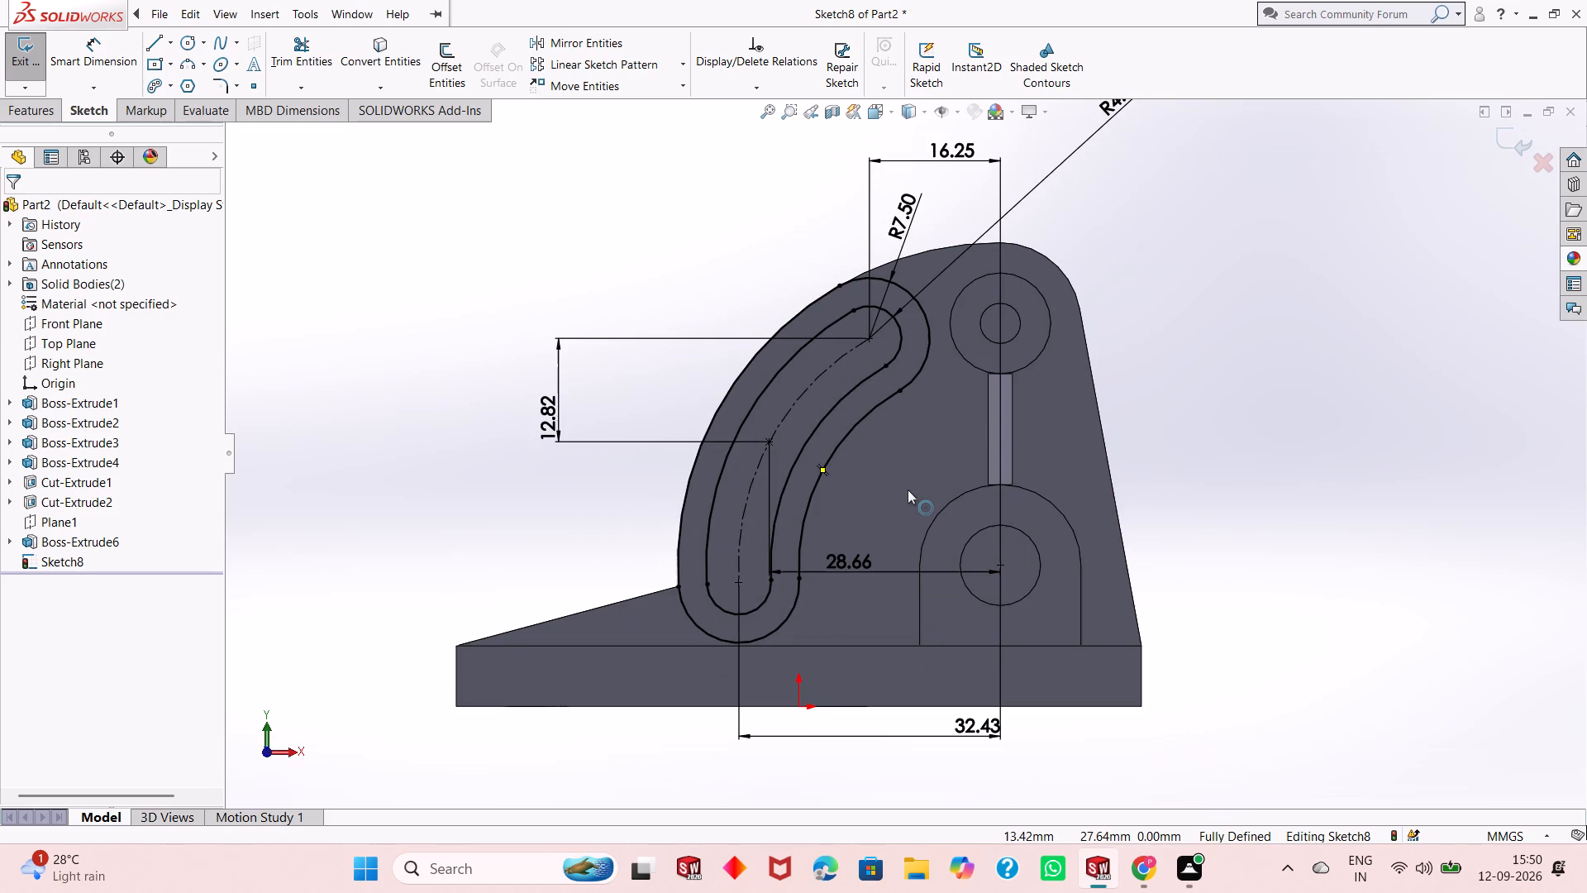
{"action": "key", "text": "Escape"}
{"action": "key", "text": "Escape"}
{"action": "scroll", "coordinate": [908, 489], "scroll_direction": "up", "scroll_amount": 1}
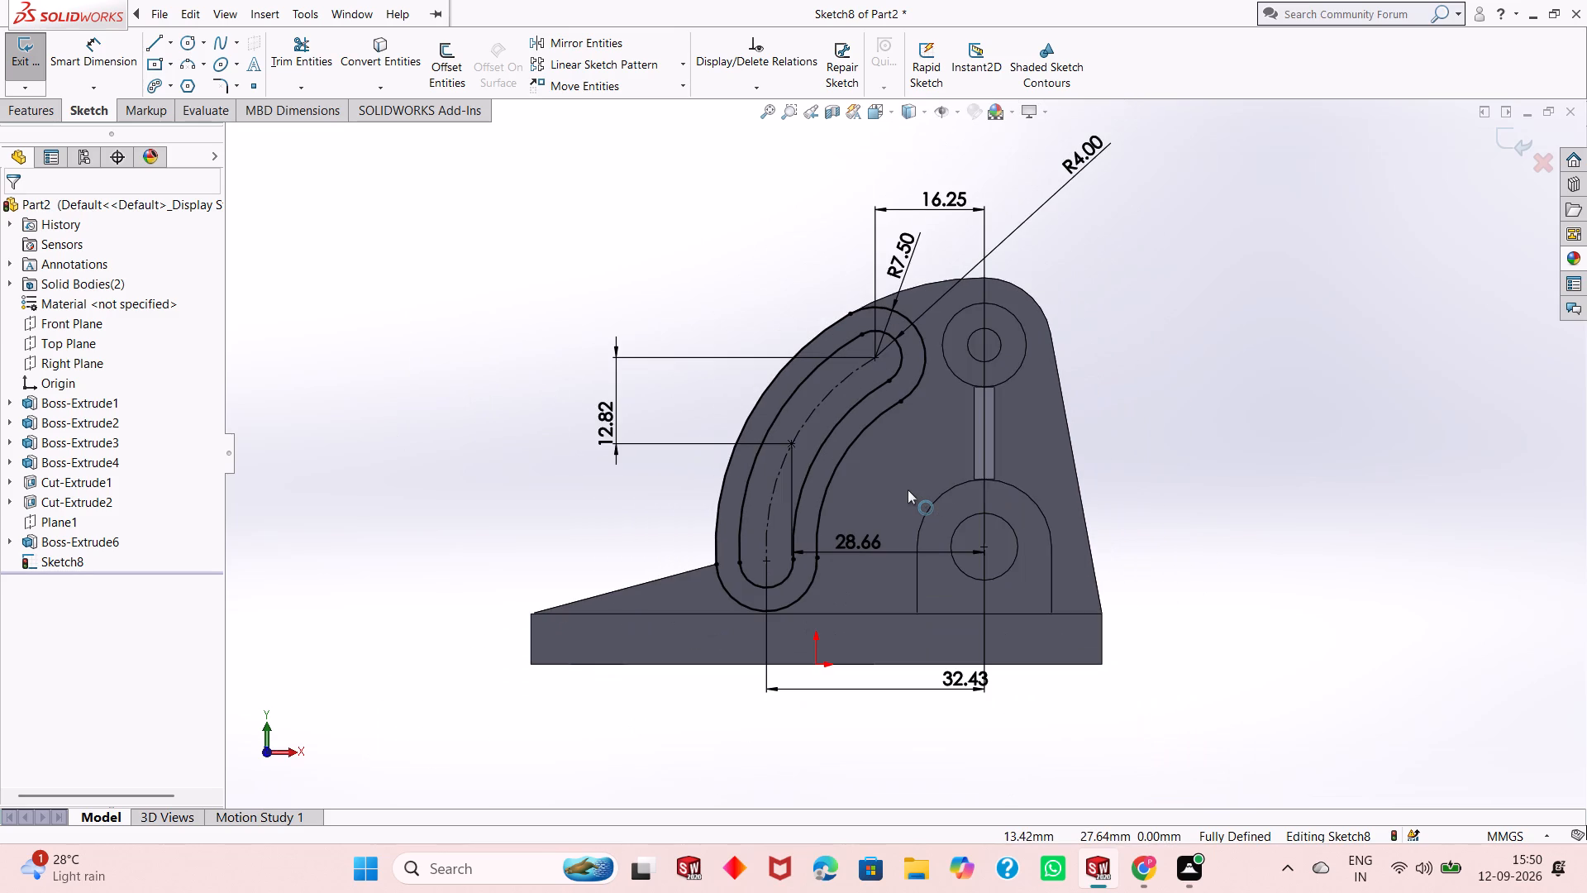
Extrude the curved slot outline as a blind boss 2.50 mm deep from the sketch plane, merged with the bracket.
{"action": "middle_click_drag", "start_coordinate": [1093, 491], "coordinate": [1030, 547]}
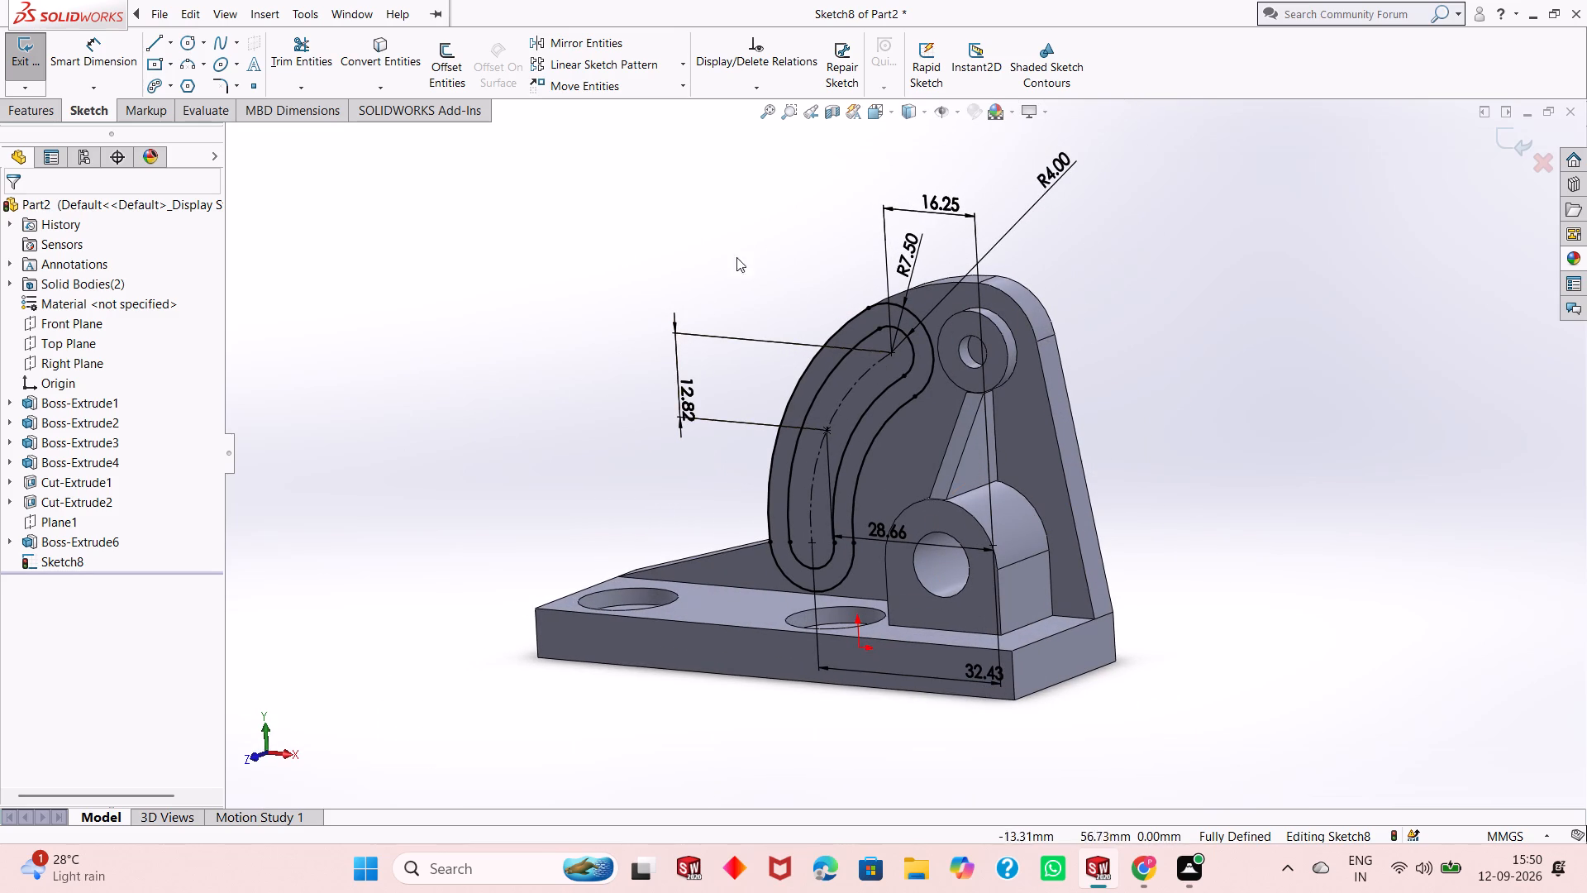
{"action": "left_click", "coordinate": [36, 108]}
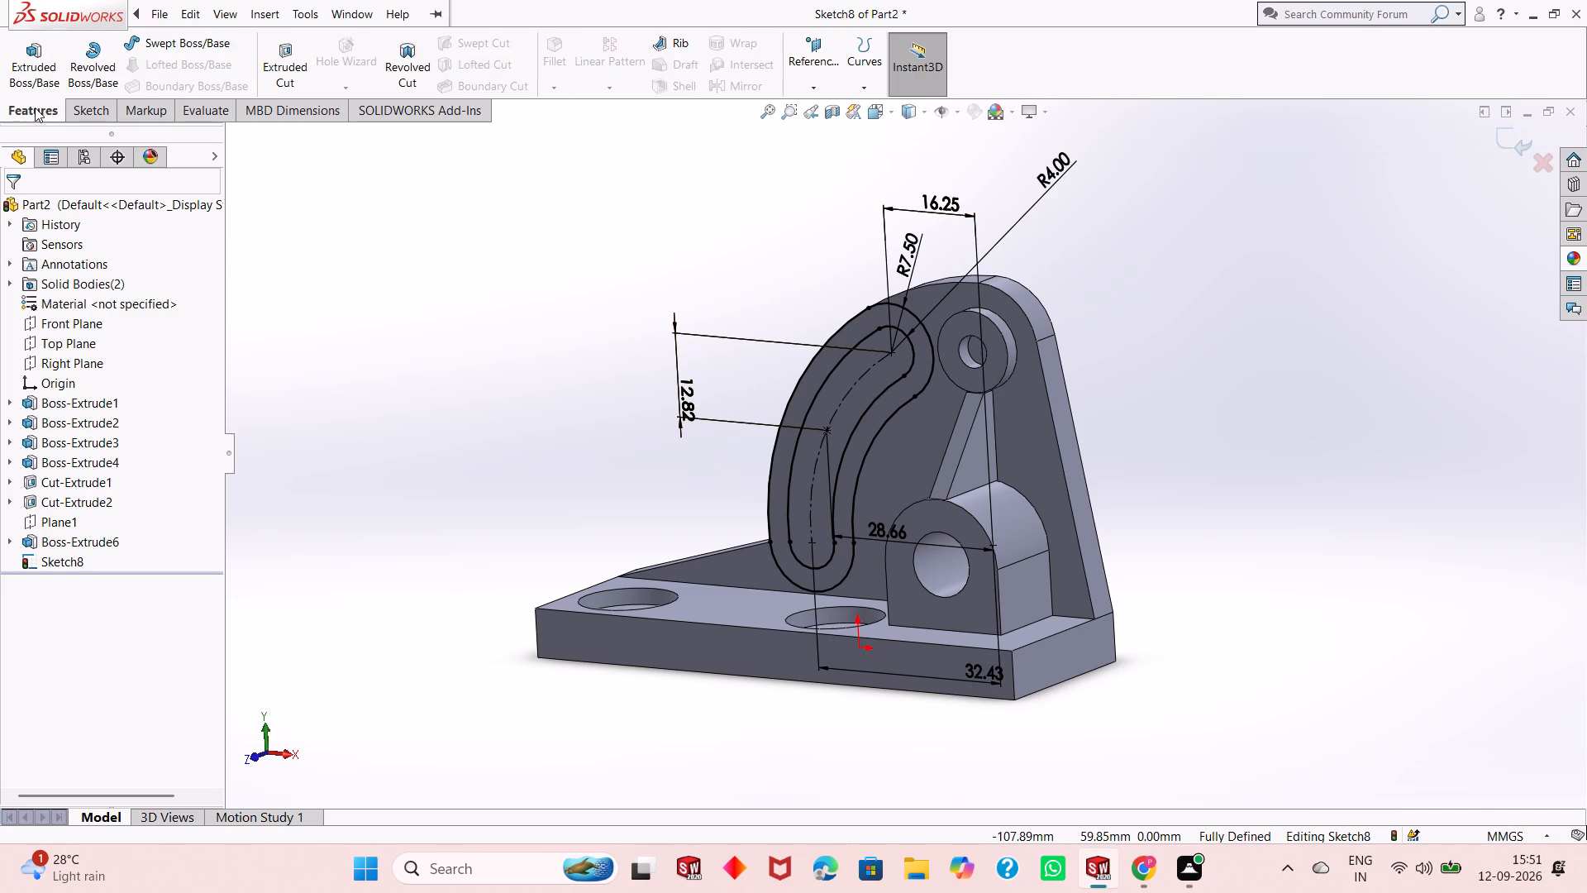
{"action": "left_click", "coordinate": [31, 72]}
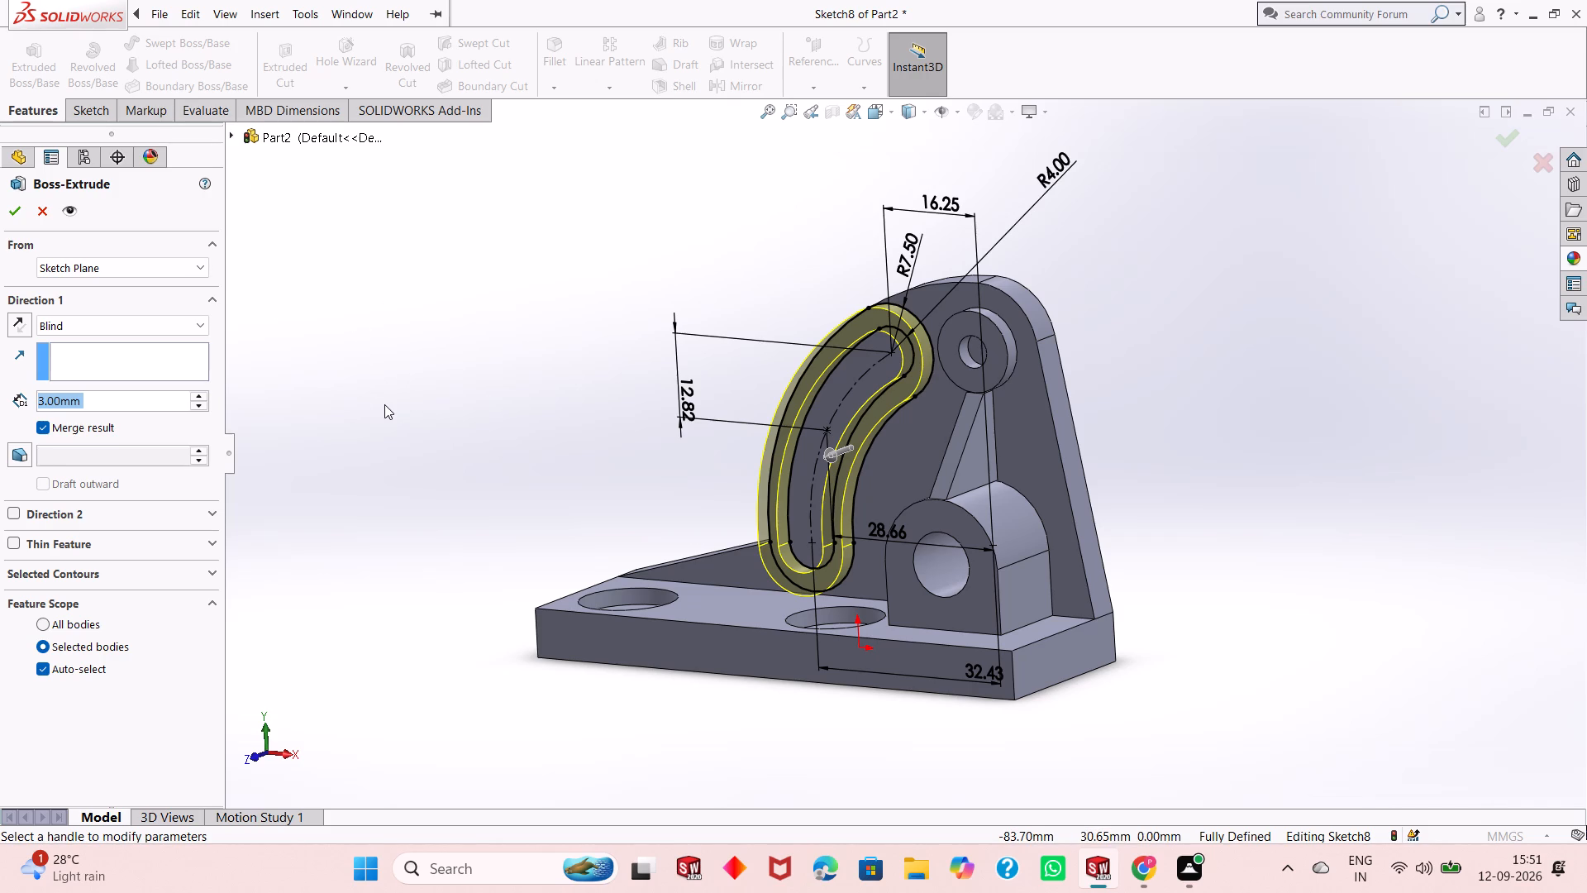
{"action": "type", "text": "2.50"}
{"action": "key", "text": "Return"}
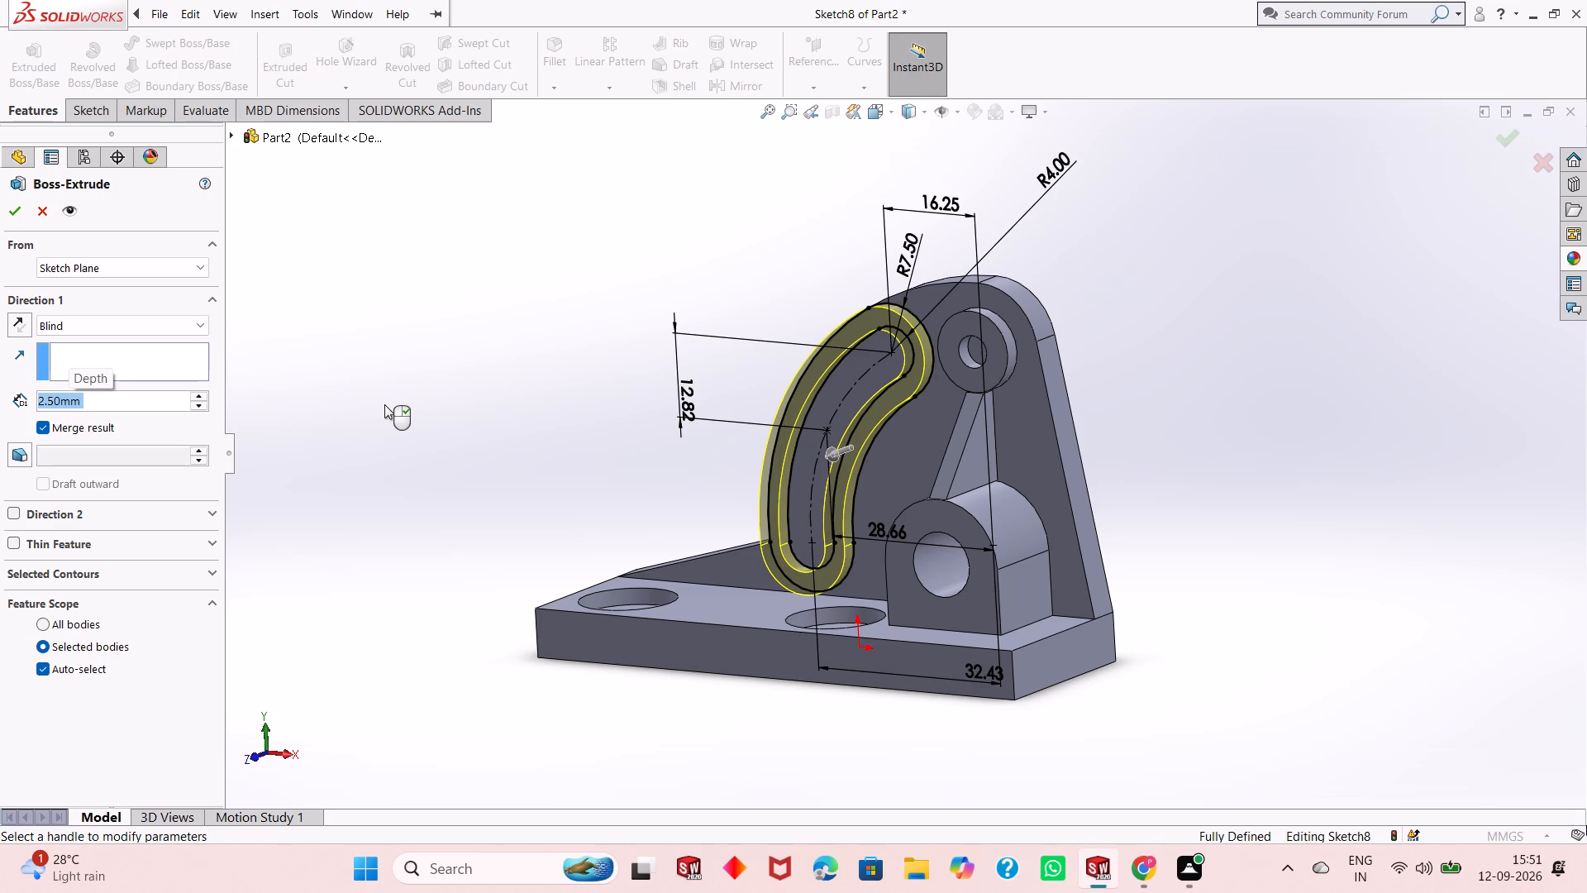
{"action": "left_click", "coordinate": [11, 224]}
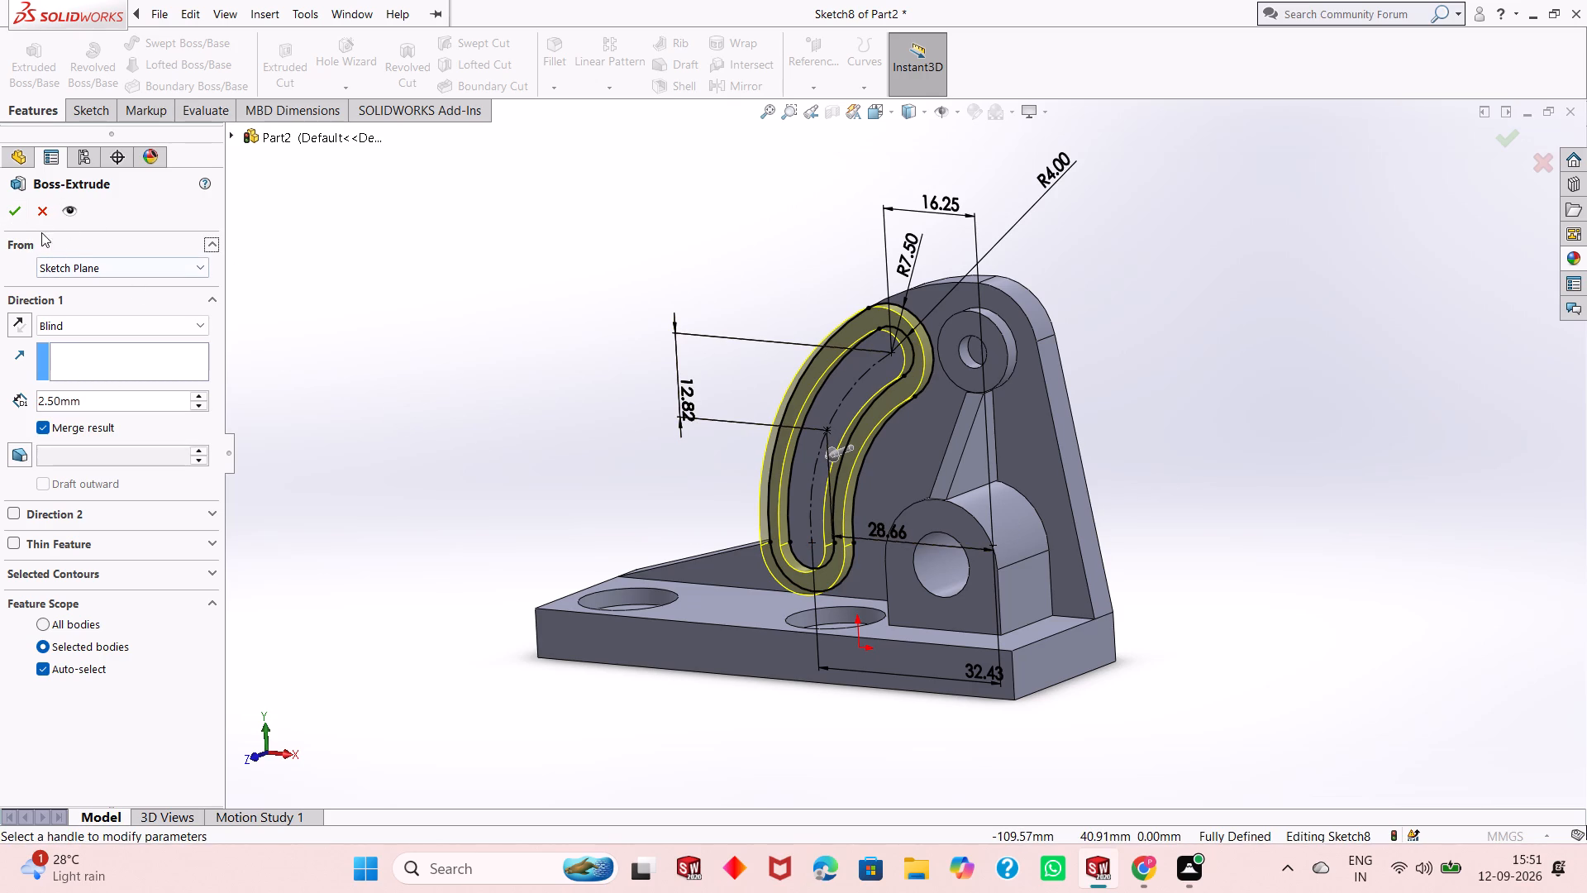
{"action": "left_click", "coordinate": [18, 215]}
{"action": "key", "text": "Escape"}
{"action": "key", "text": "Escape"}
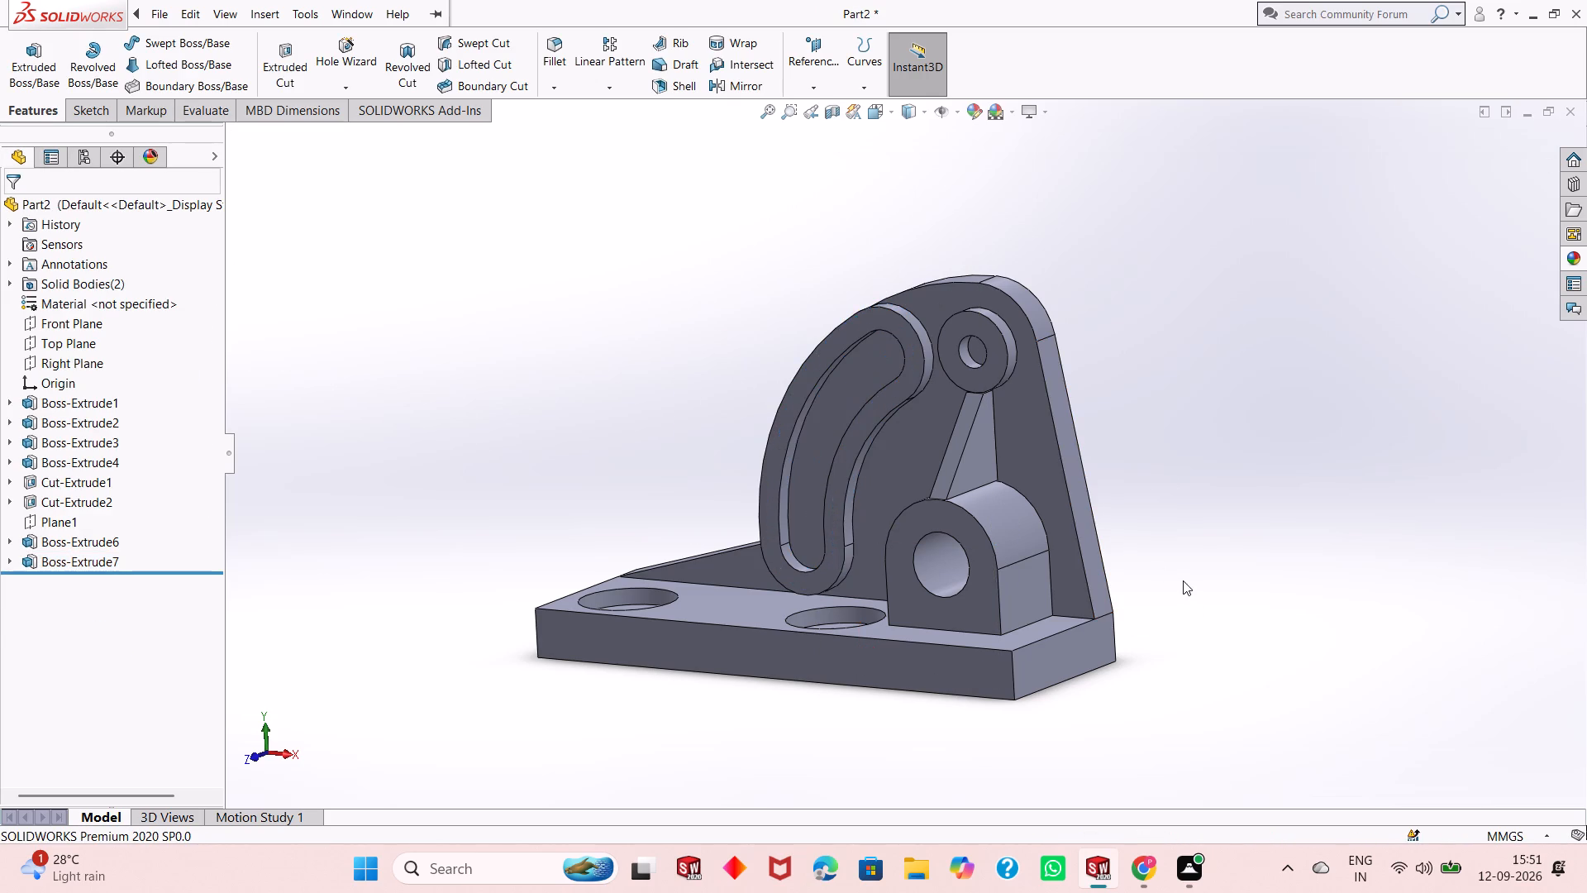
Examine the raised curved slot and the neighbouring boss, rib and lug on the bracket from several angles.
{"action": "middle_click_drag", "start_coordinate": [1126, 567], "coordinate": [1162, 556]}
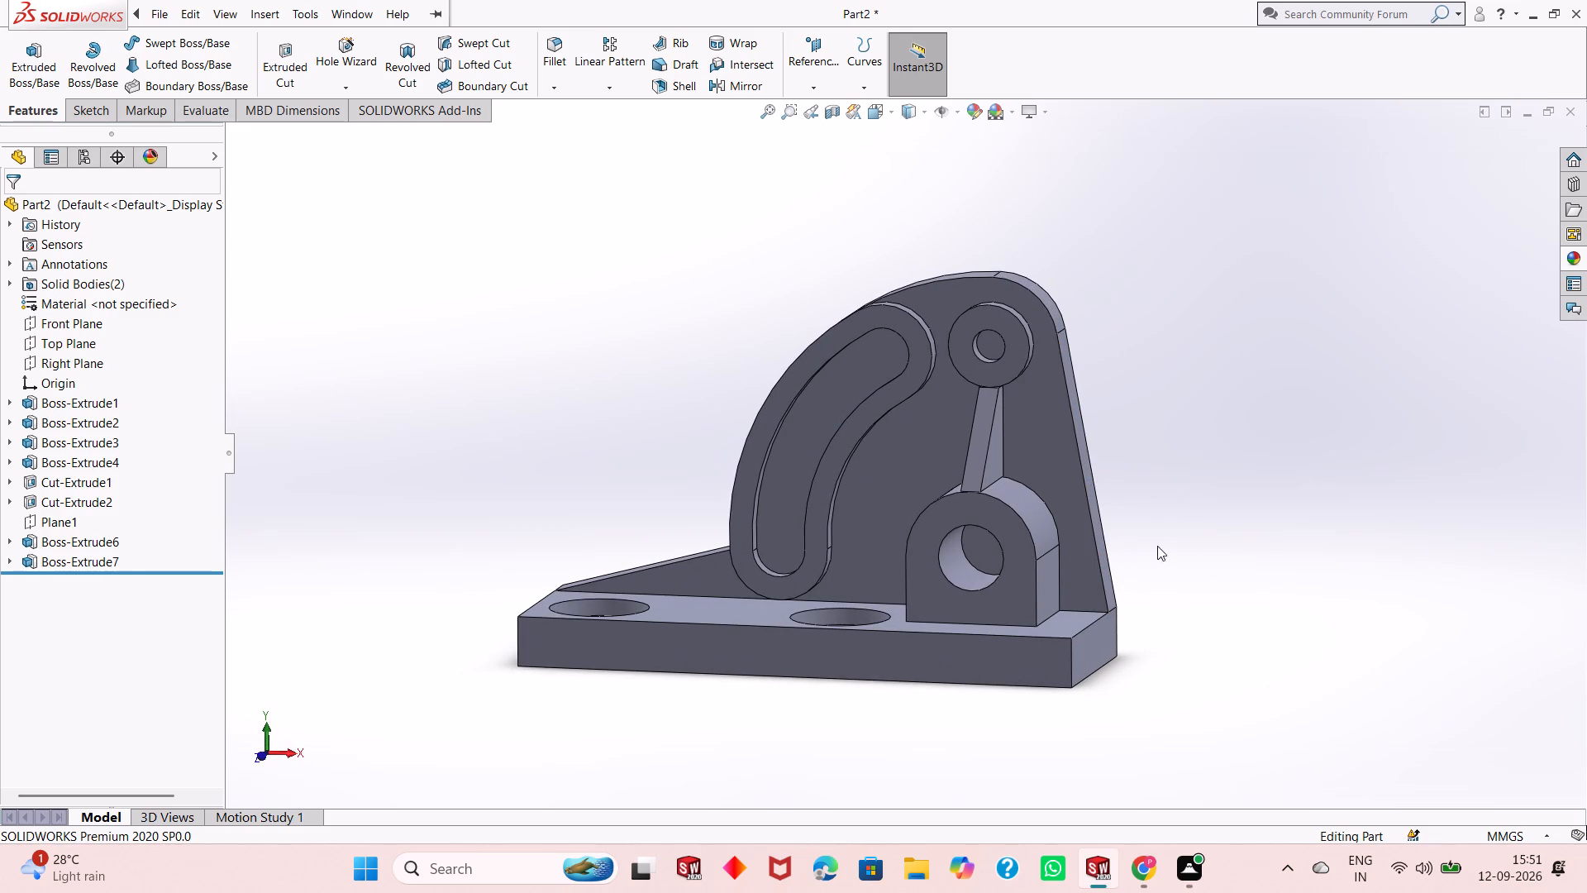
{"action": "middle_click_drag", "start_coordinate": [1110, 545], "coordinate": [1119, 550]}
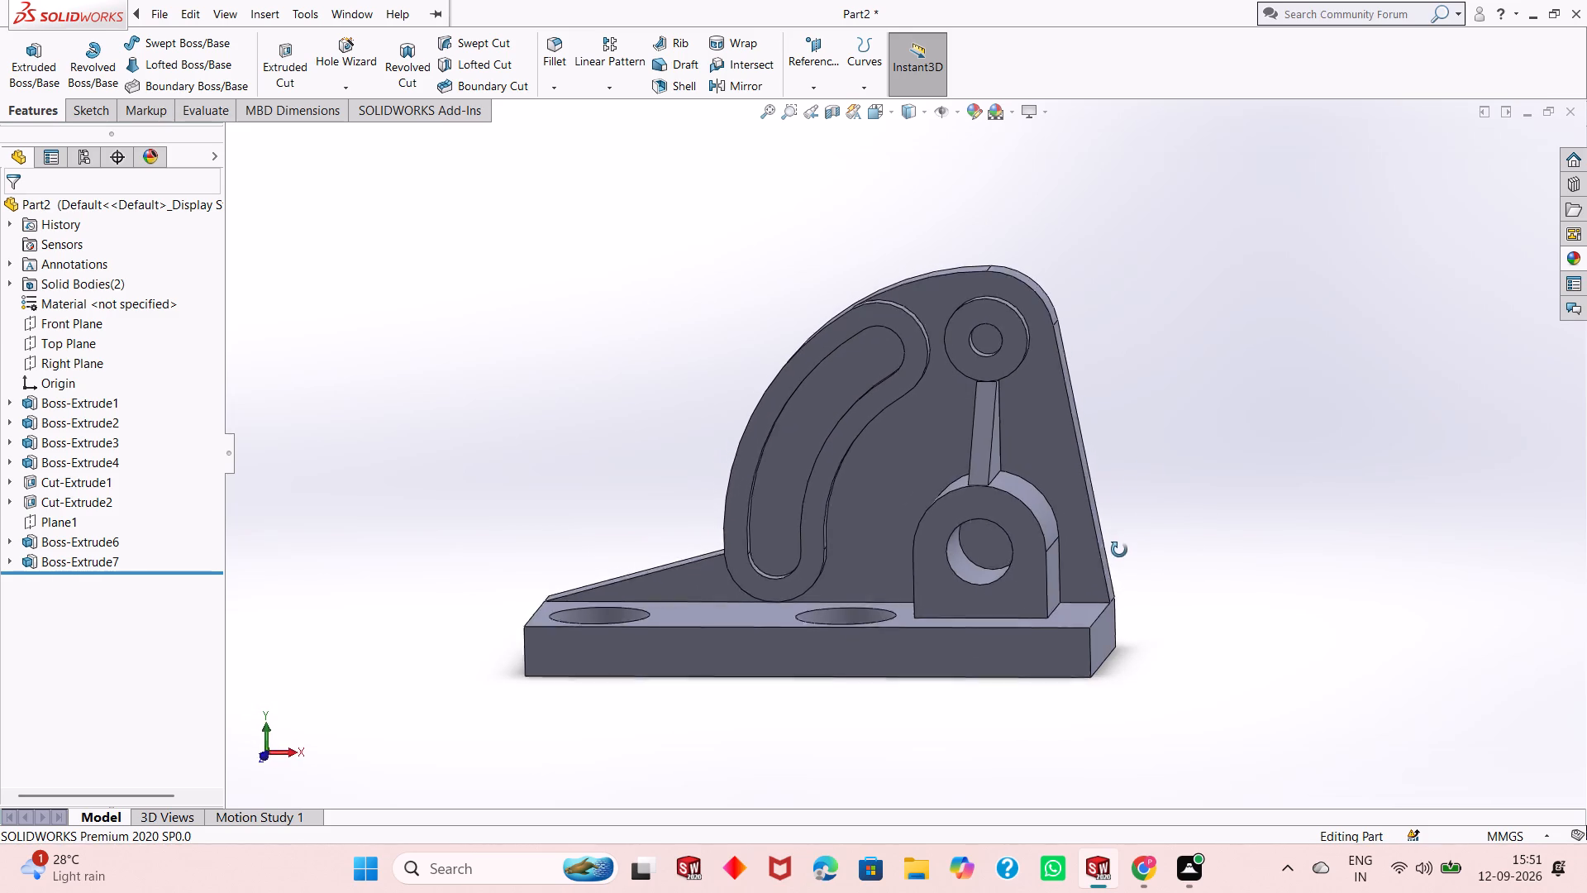
{"action": "middle_click_drag", "start_coordinate": [1119, 550], "coordinate": [1108, 571]}
{"action": "scroll", "coordinate": [1014, 489], "scroll_direction": "up", "scroll_amount": 2}
{"action": "middle_click_drag", "start_coordinate": [1060, 482], "coordinate": [1084, 441]}
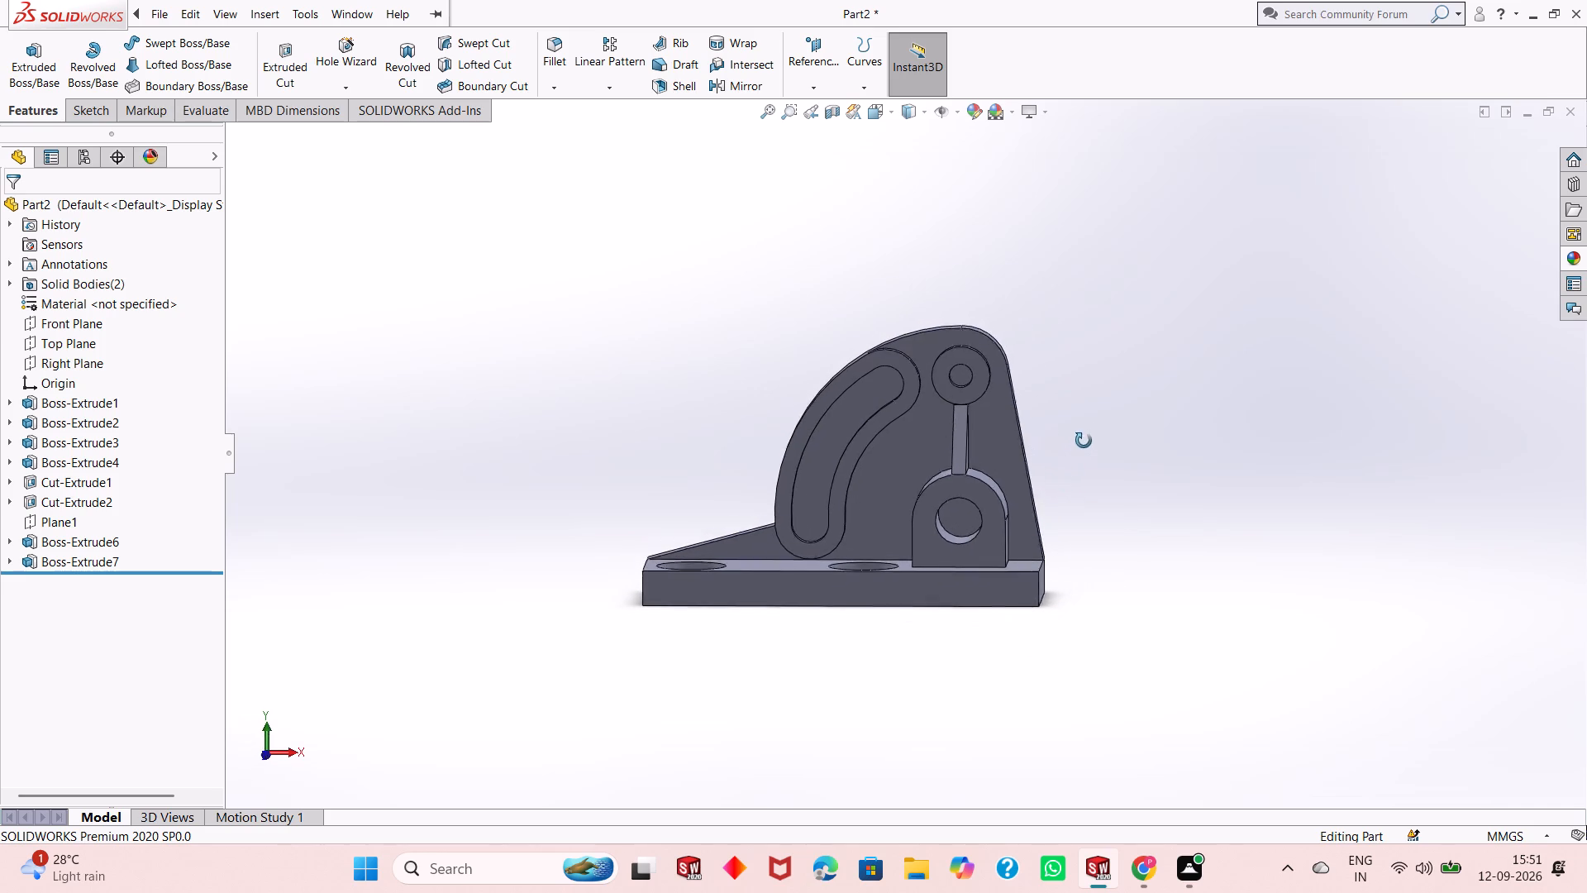
{"action": "middle_click_drag", "start_coordinate": [1084, 441], "coordinate": [1089, 432]}
{"action": "scroll", "coordinate": [978, 411], "scroll_direction": "down", "scroll_amount": 3}
{"action": "scroll", "coordinate": [893, 440], "scroll_direction": "down", "scroll_amount": 2}
{"action": "scroll", "coordinate": [893, 440], "scroll_direction": "up", "scroll_amount": 1}
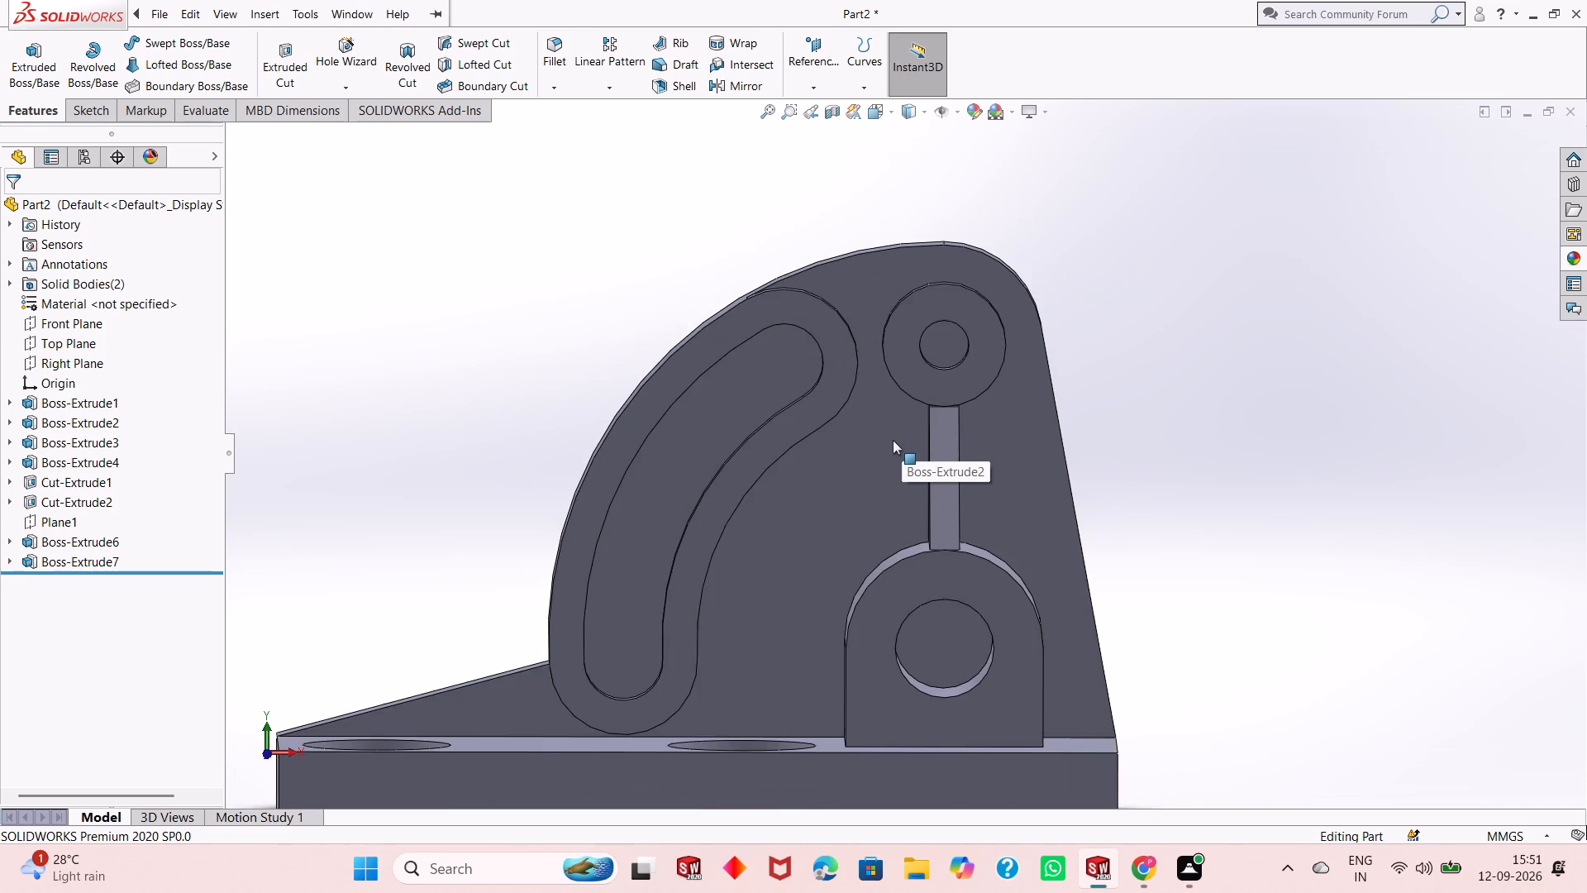
Inspect the whole bracket from the front, side and above, checking the raised slot border, boss, rib, lug and base holes.
{"action": "scroll", "coordinate": [888, 448], "scroll_direction": "up", "scroll_amount": 2}
{"action": "scroll", "coordinate": [955, 563], "scroll_direction": "up", "scroll_amount": 1}
{"action": "middle_click_drag", "start_coordinate": [1157, 532], "coordinate": [1075, 643]}
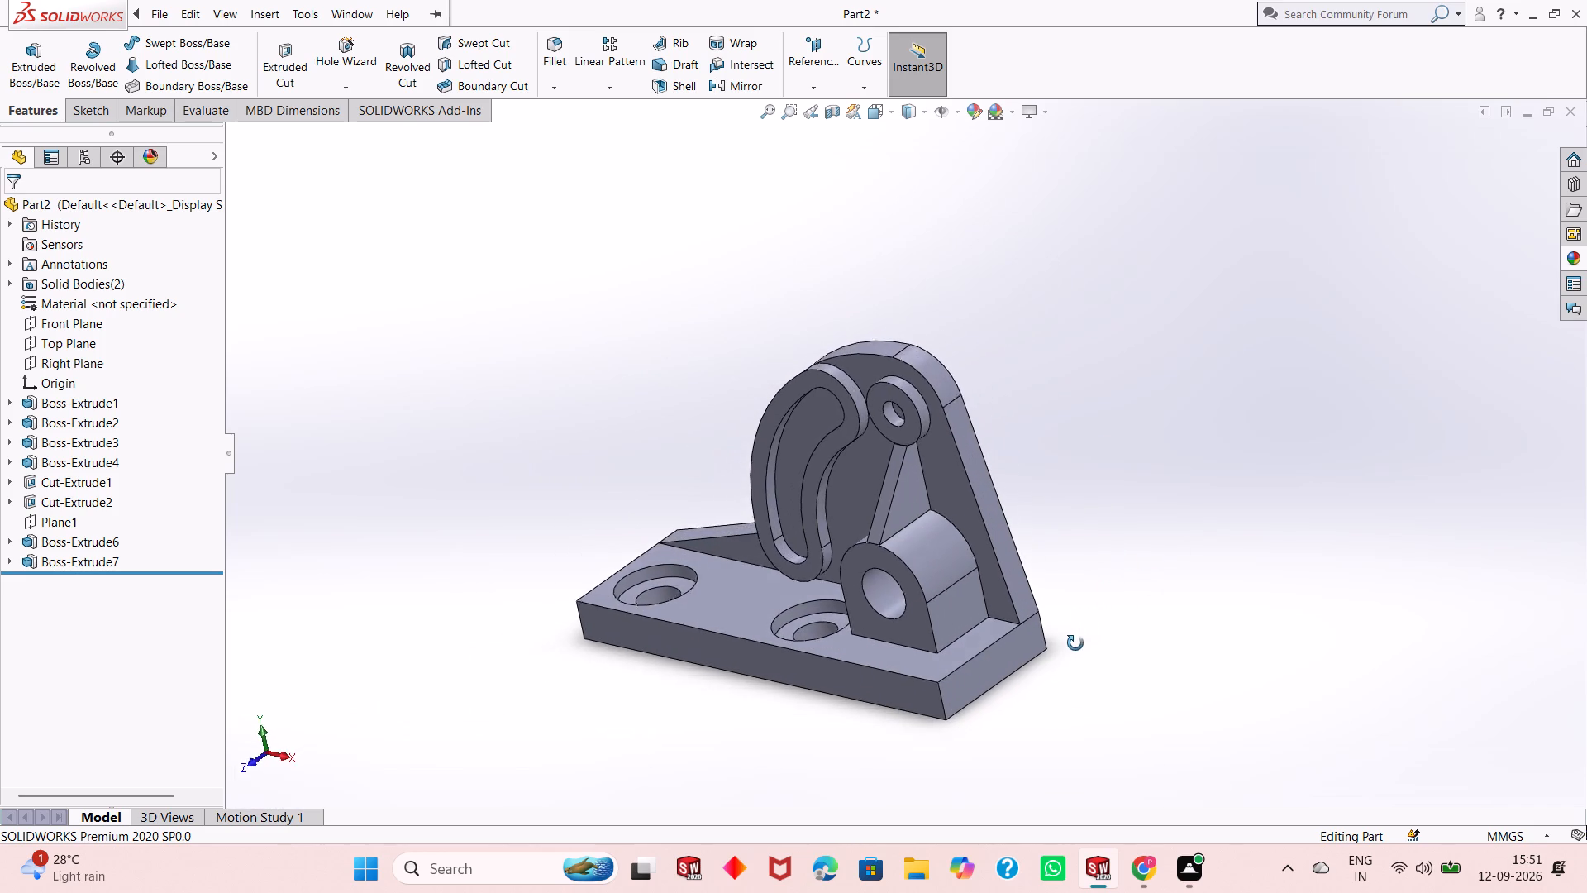
{"action": "middle_click_drag", "start_coordinate": [1075, 643], "coordinate": [1073, 665]}
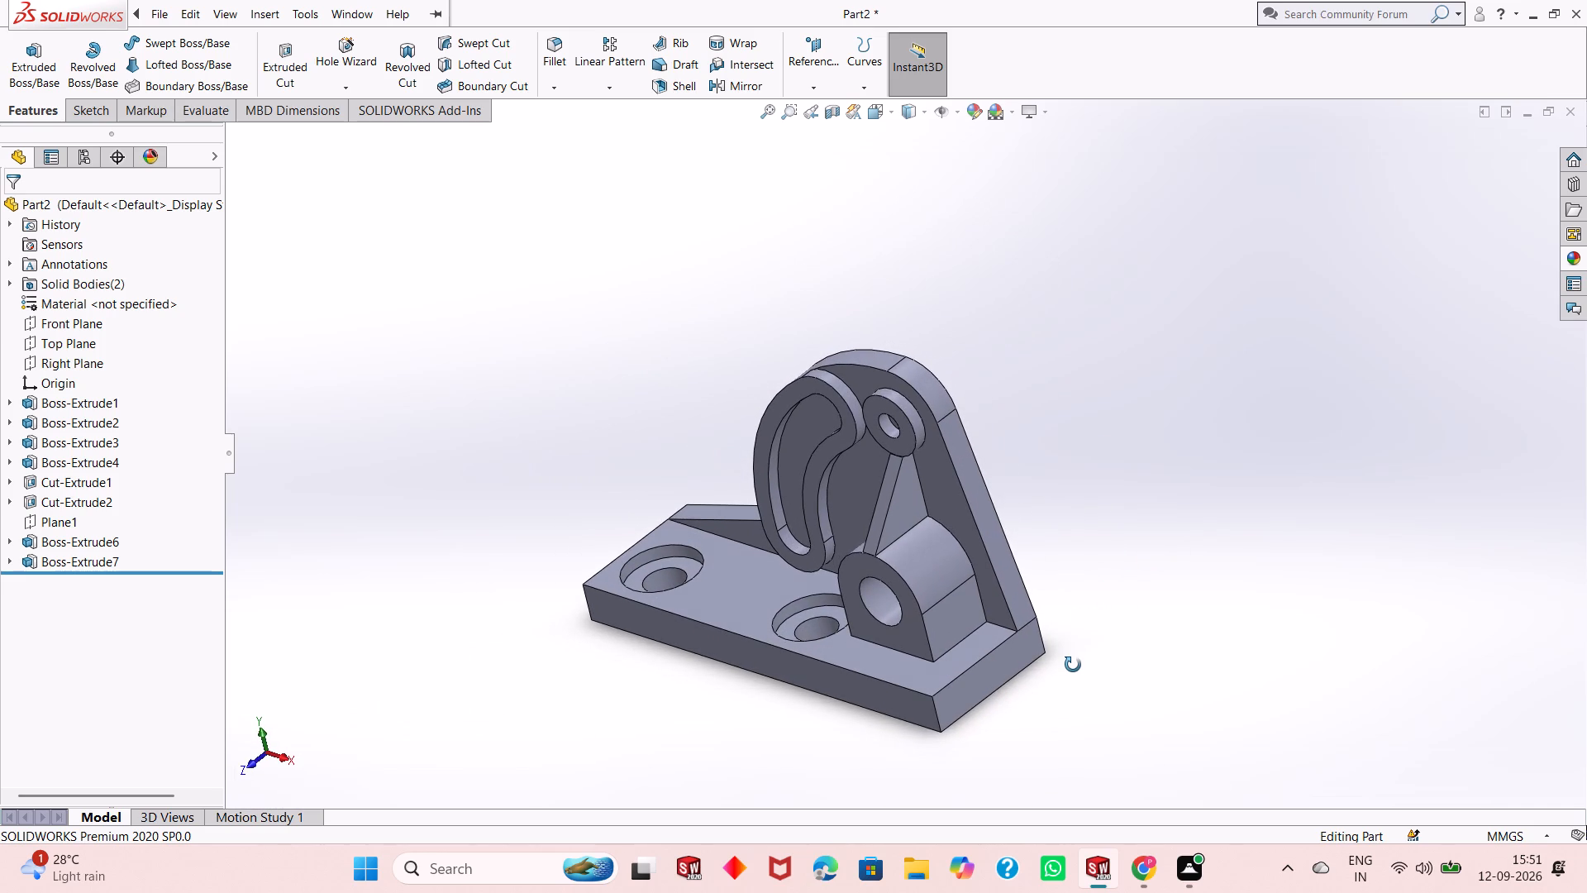
{"action": "middle_click_drag", "start_coordinate": [1073, 665], "coordinate": [1078, 657]}
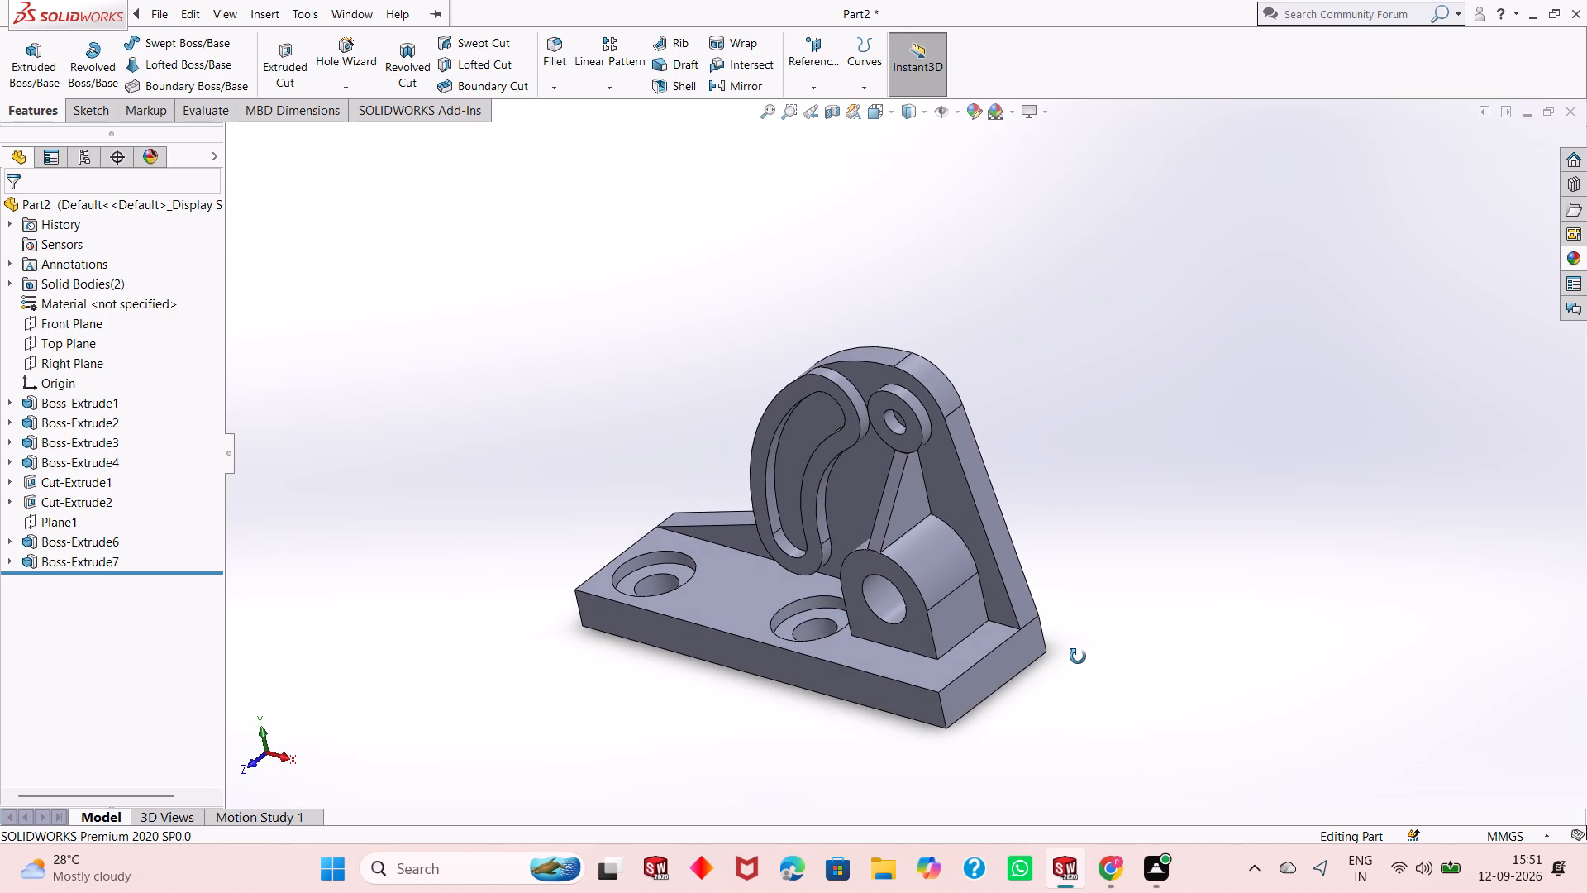
{"action": "middle_click_drag", "start_coordinate": [1078, 657], "coordinate": [1098, 592]}
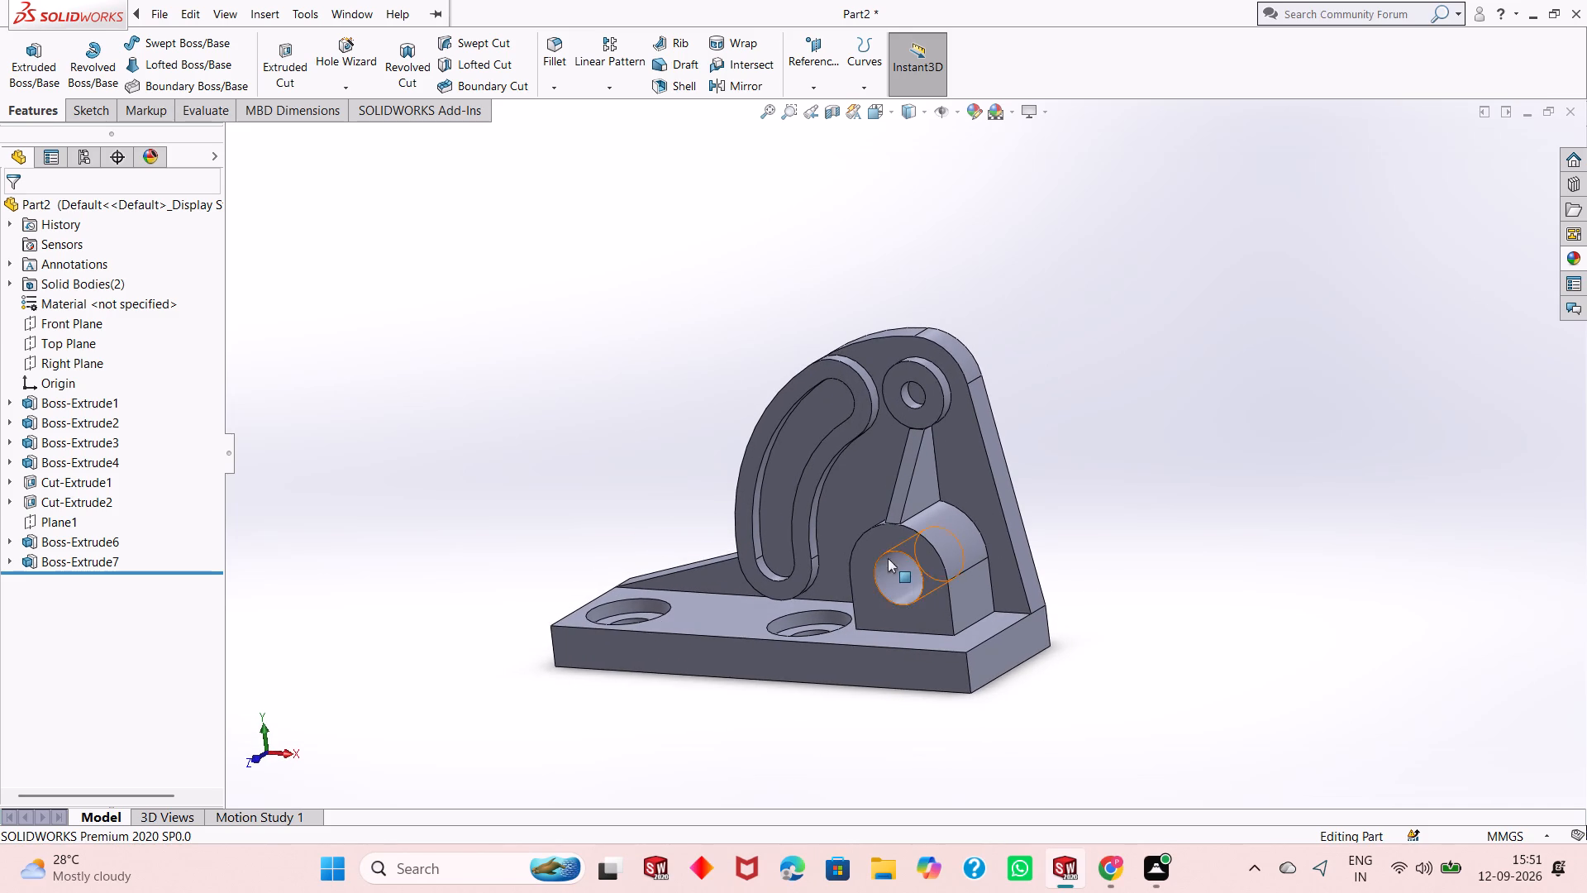
{"action": "scroll", "coordinate": [889, 561], "scroll_direction": "up", "scroll_amount": 1}
{"action": "middle_click_drag", "start_coordinate": [889, 565], "coordinate": [820, 709]}
{"action": "scroll", "coordinate": [867, 499], "scroll_direction": "down", "scroll_amount": 2}
{"action": "middle_click_drag", "start_coordinate": [884, 547], "coordinate": [903, 534]}
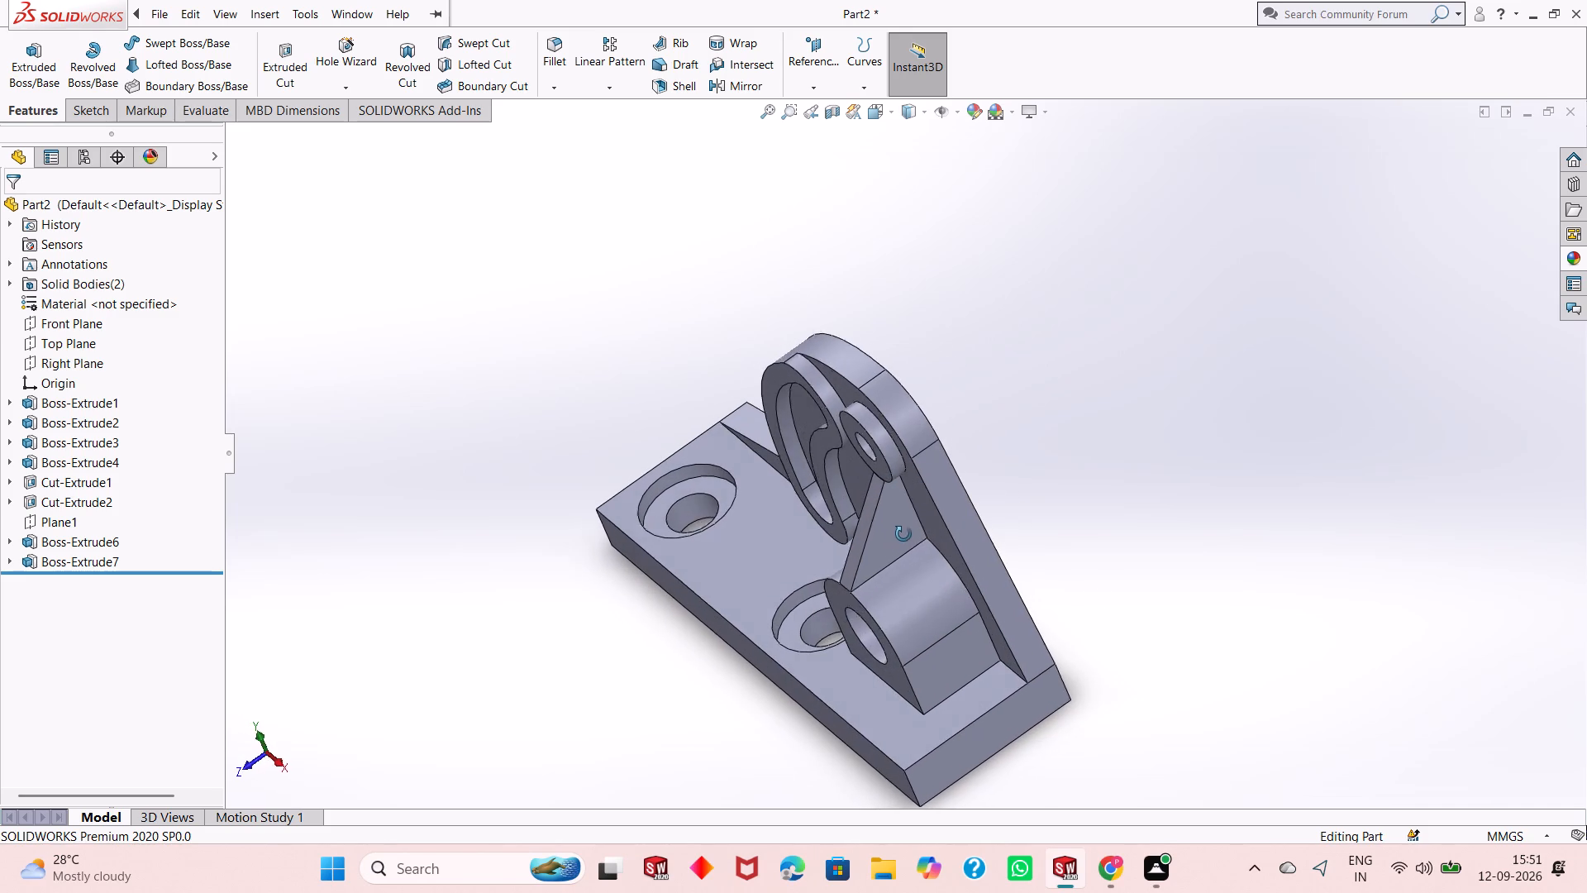
{"action": "middle_click_drag", "start_coordinate": [903, 534], "coordinate": [913, 529]}
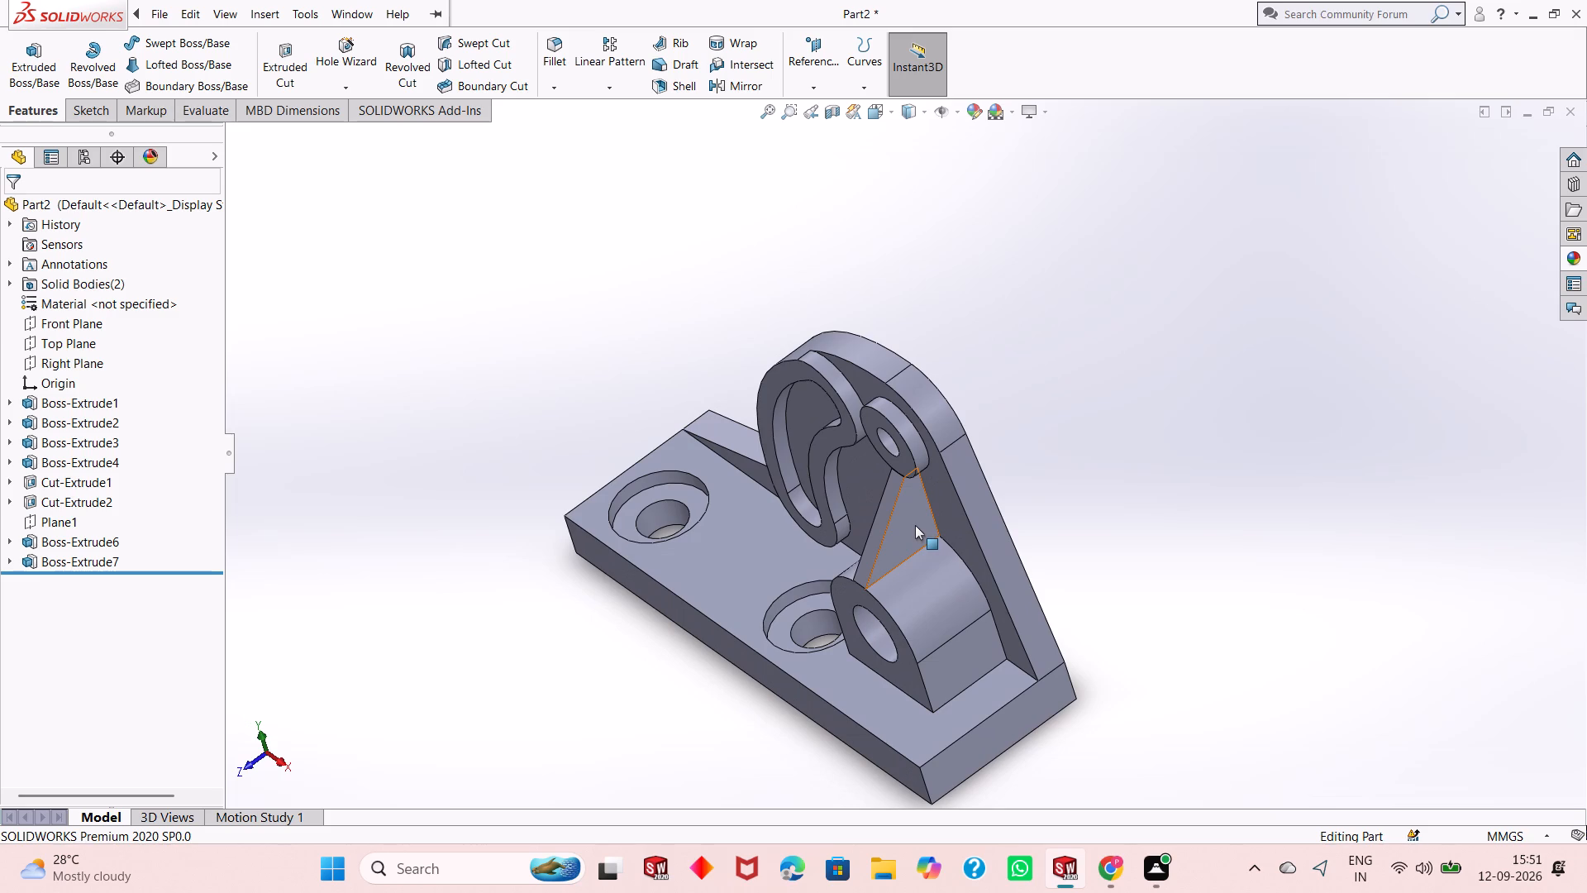
{"action": "middle_click_drag", "start_coordinate": [884, 542], "coordinate": [832, 490]}
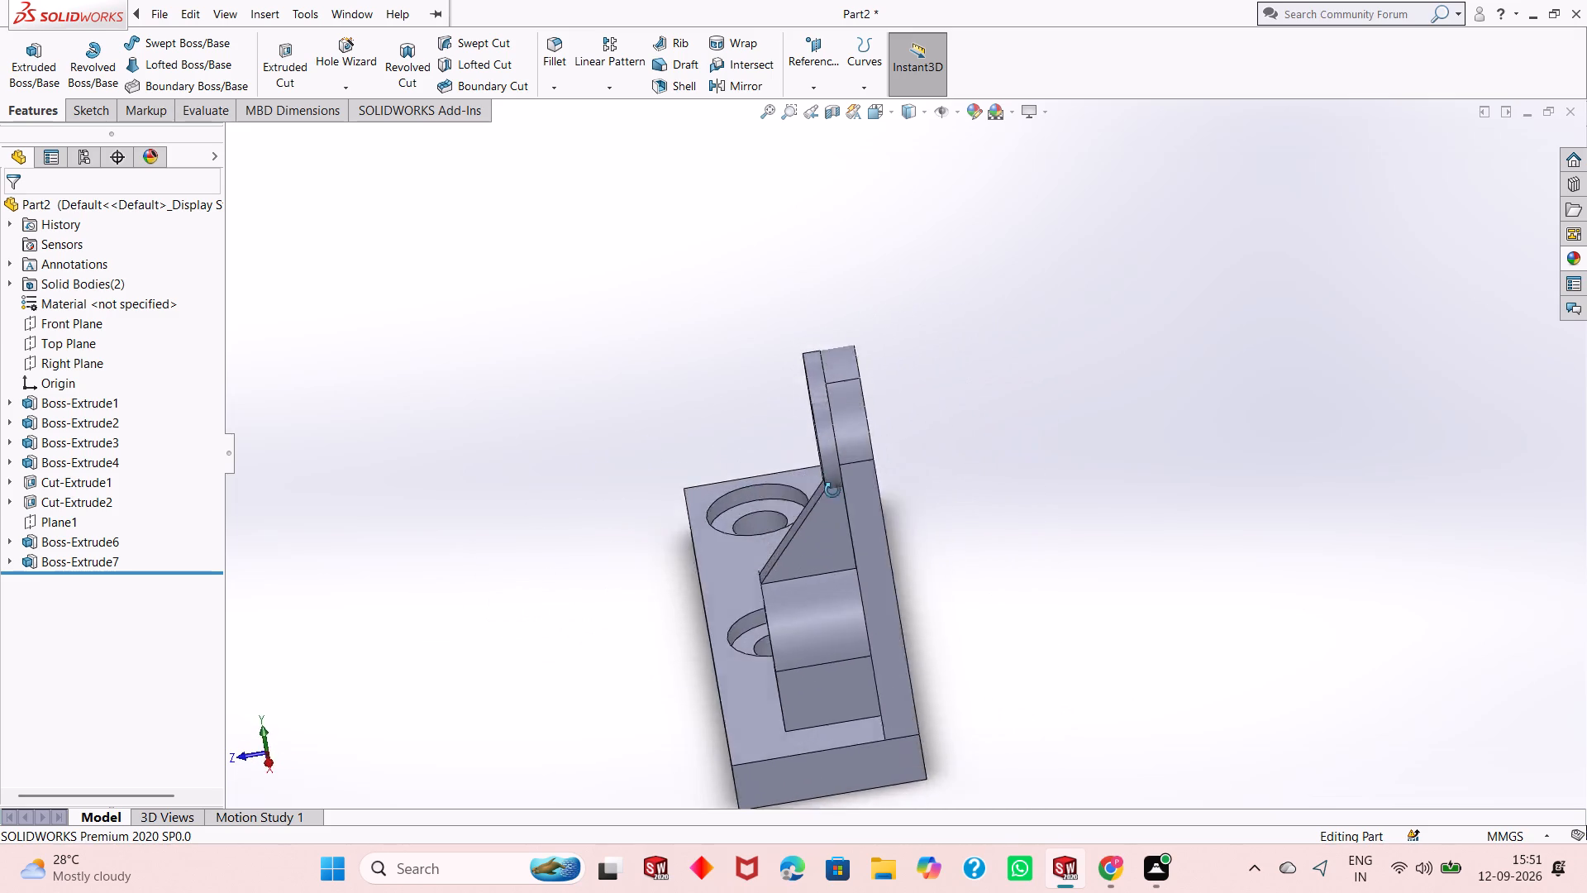
{"action": "middle_click_drag", "start_coordinate": [832, 490], "coordinate": [841, 337]}
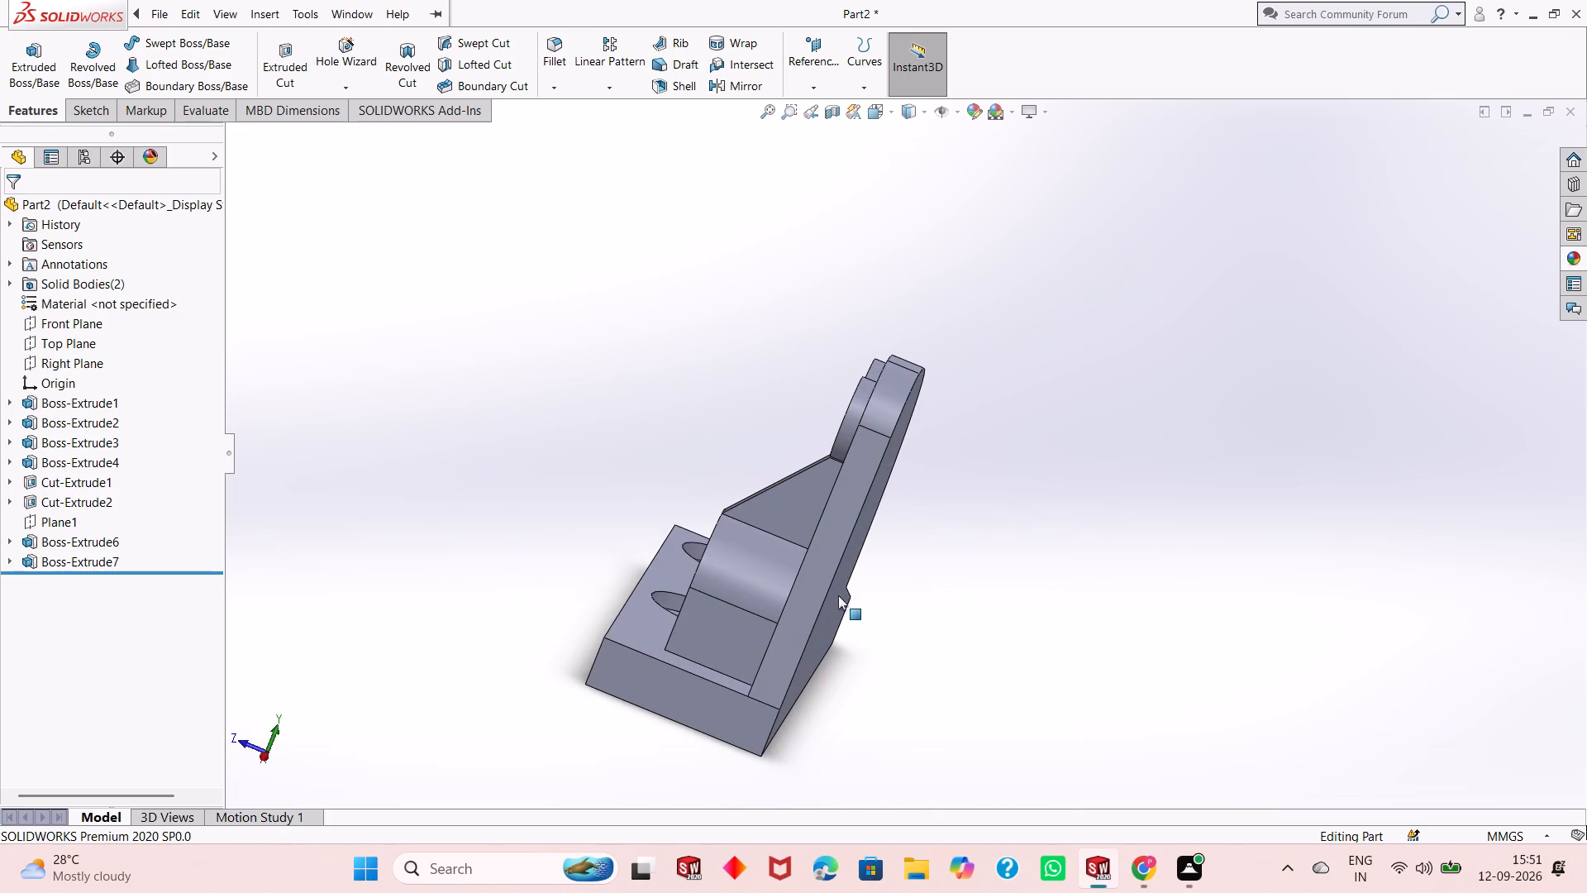
{"action": "middle_click_drag", "start_coordinate": [843, 611], "coordinate": [969, 691]}
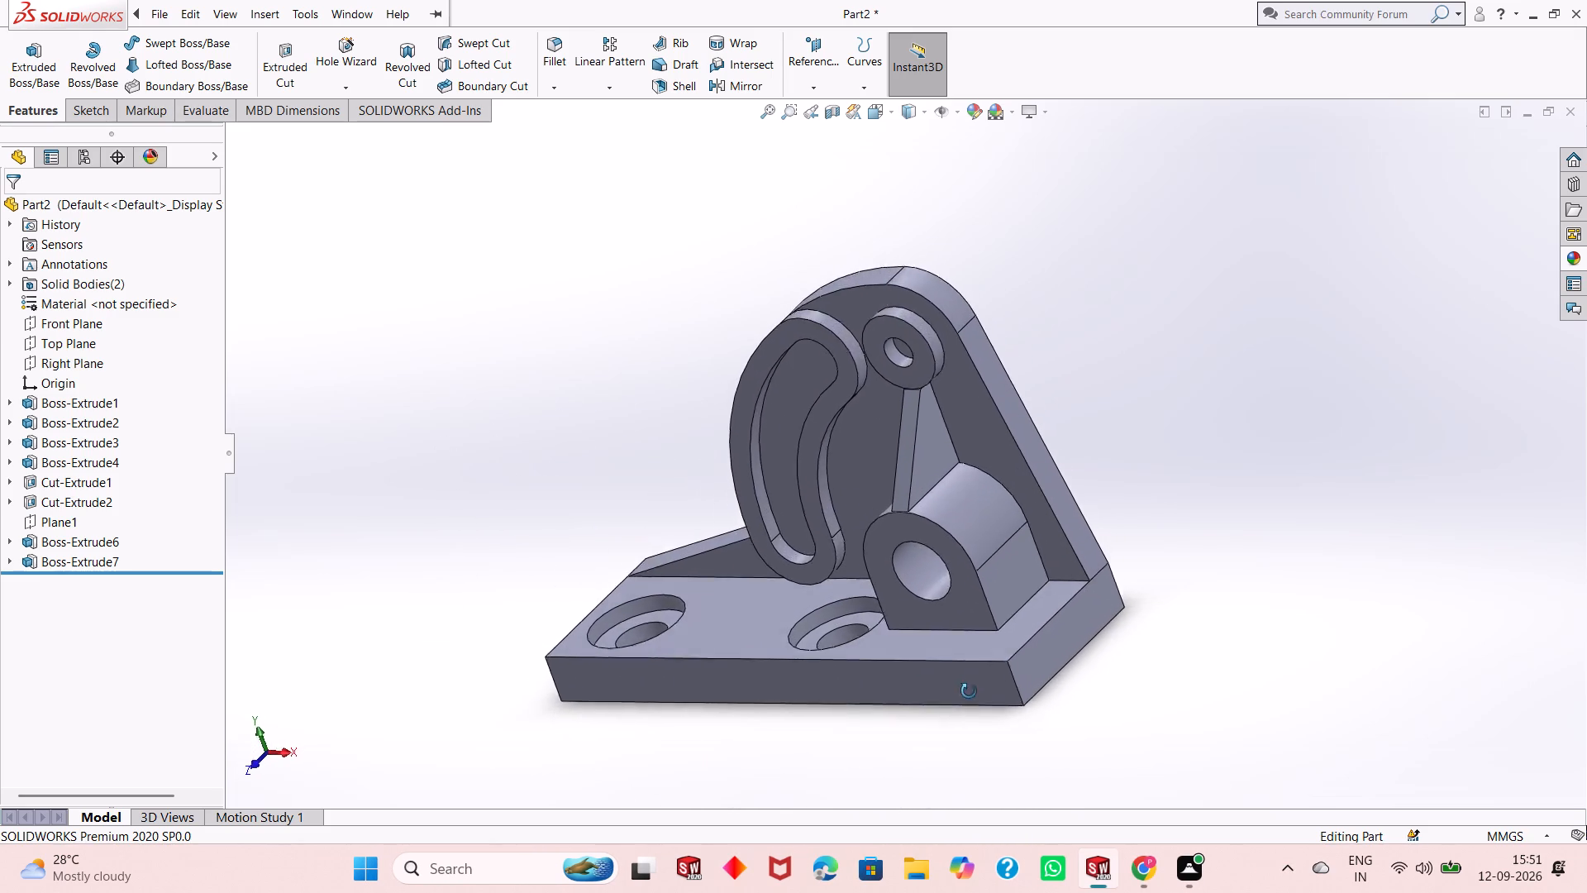
{"action": "middle_click_drag", "start_coordinate": [969, 691], "coordinate": [1011, 704]}
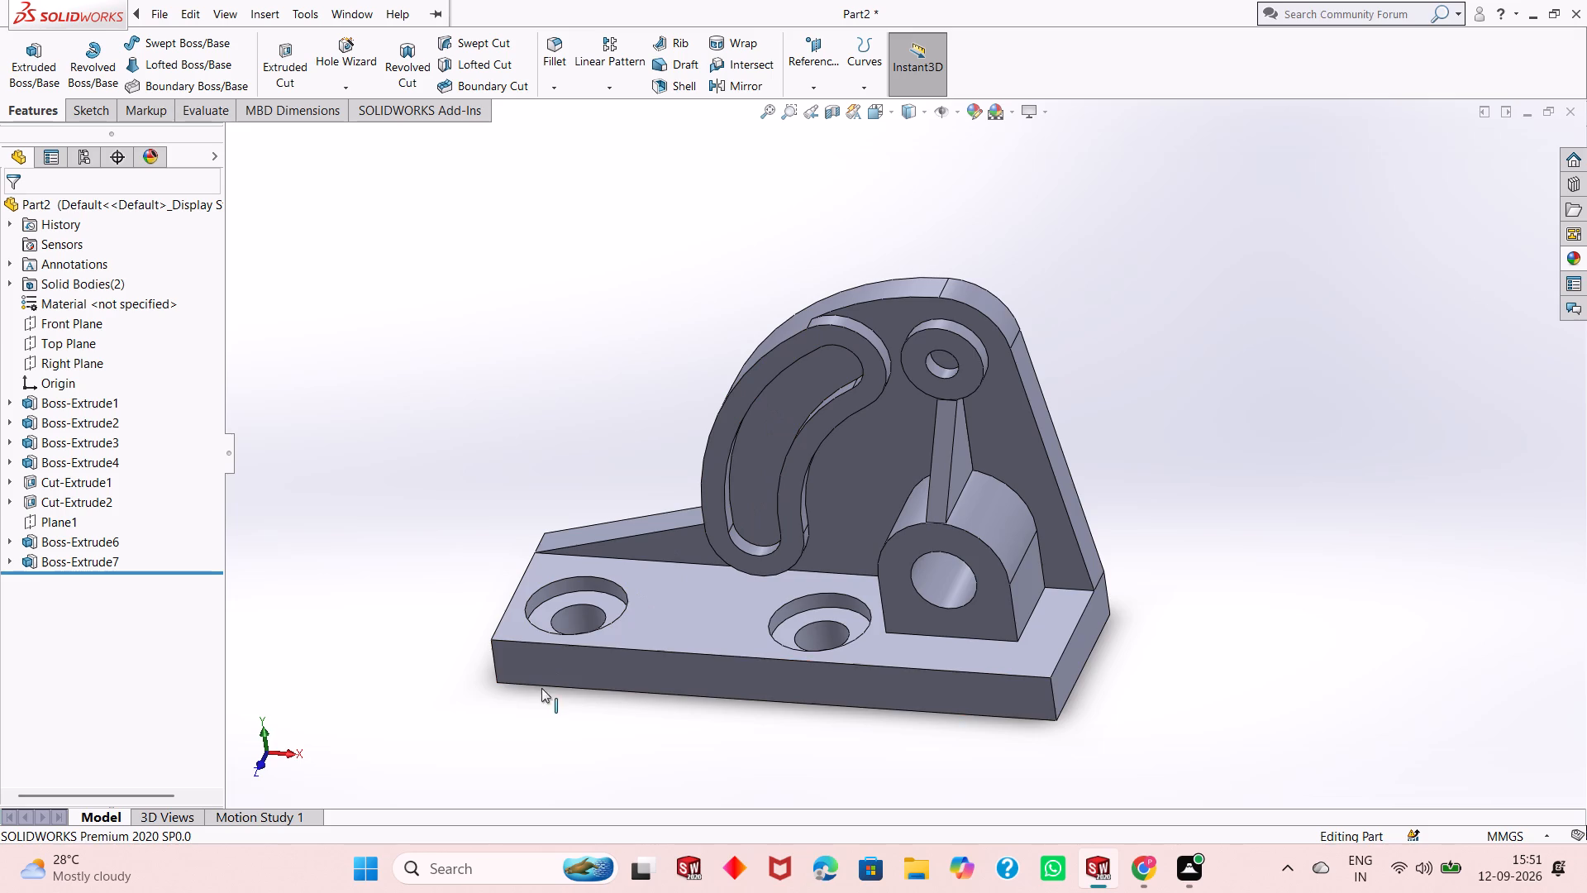
{"action": "middle_click_drag", "start_coordinate": [531, 695], "coordinate": [477, 612]}
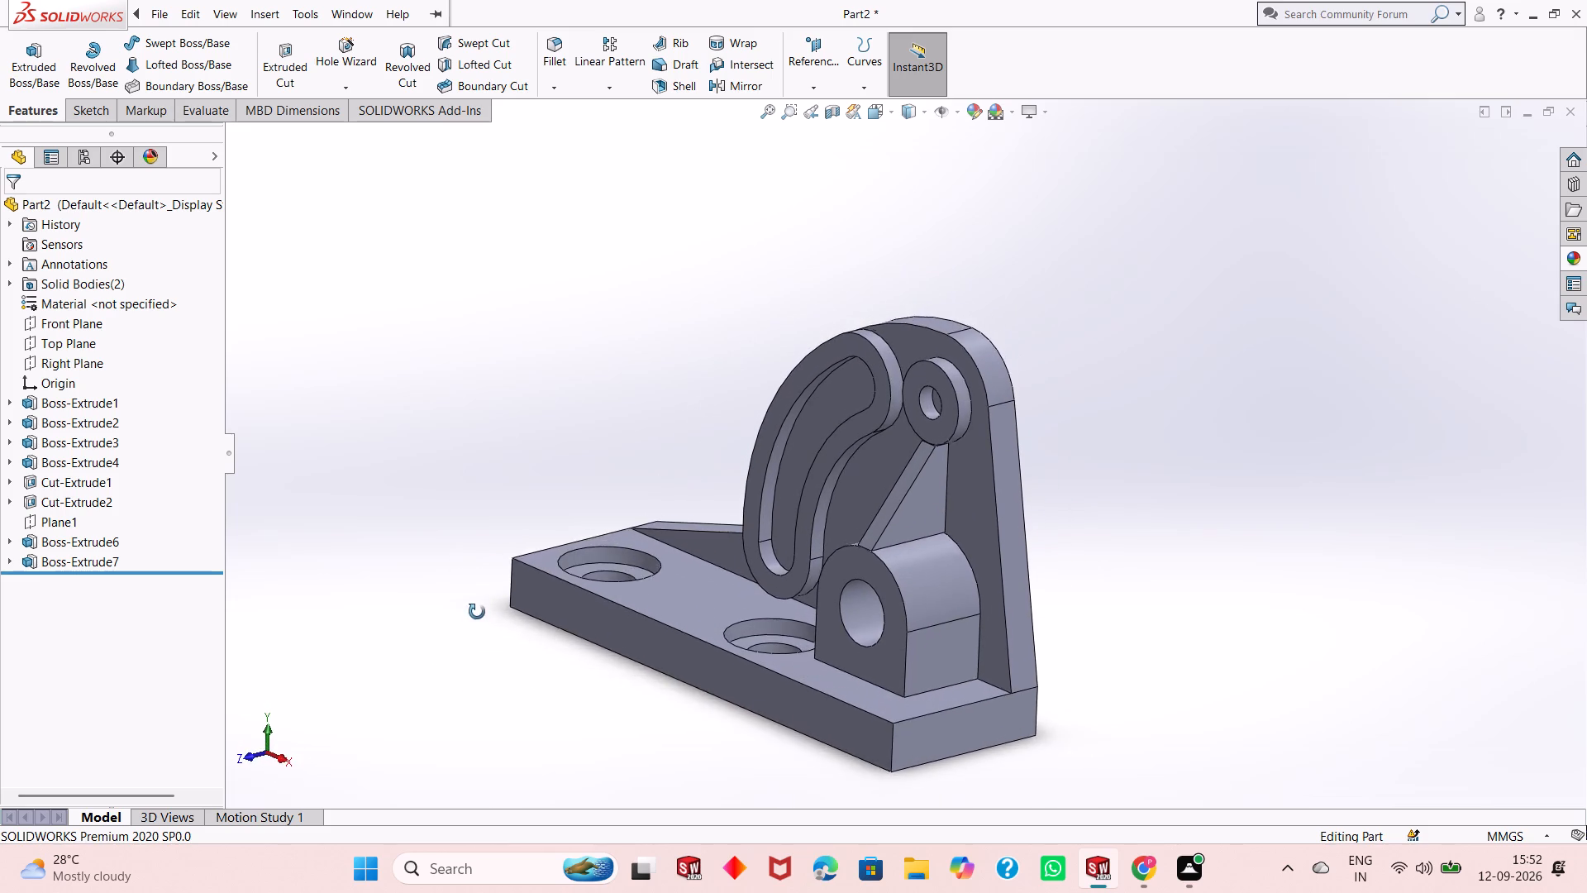
{"action": "middle_click_drag", "start_coordinate": [477, 612], "coordinate": [477, 642]}
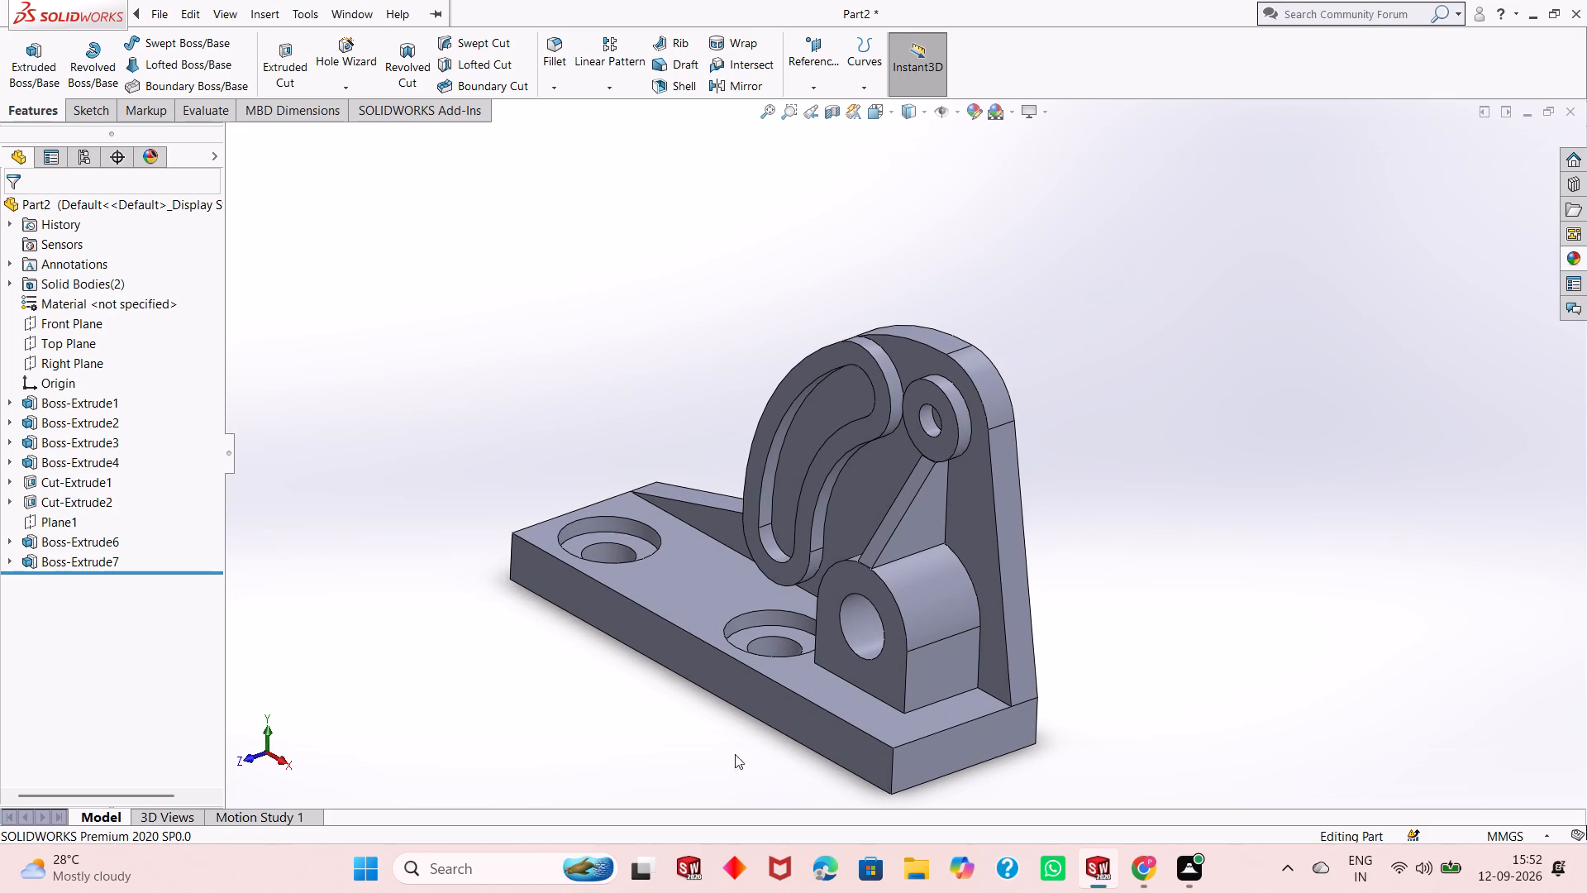
{"action": "middle_click", "coordinate": [1081, 725]}
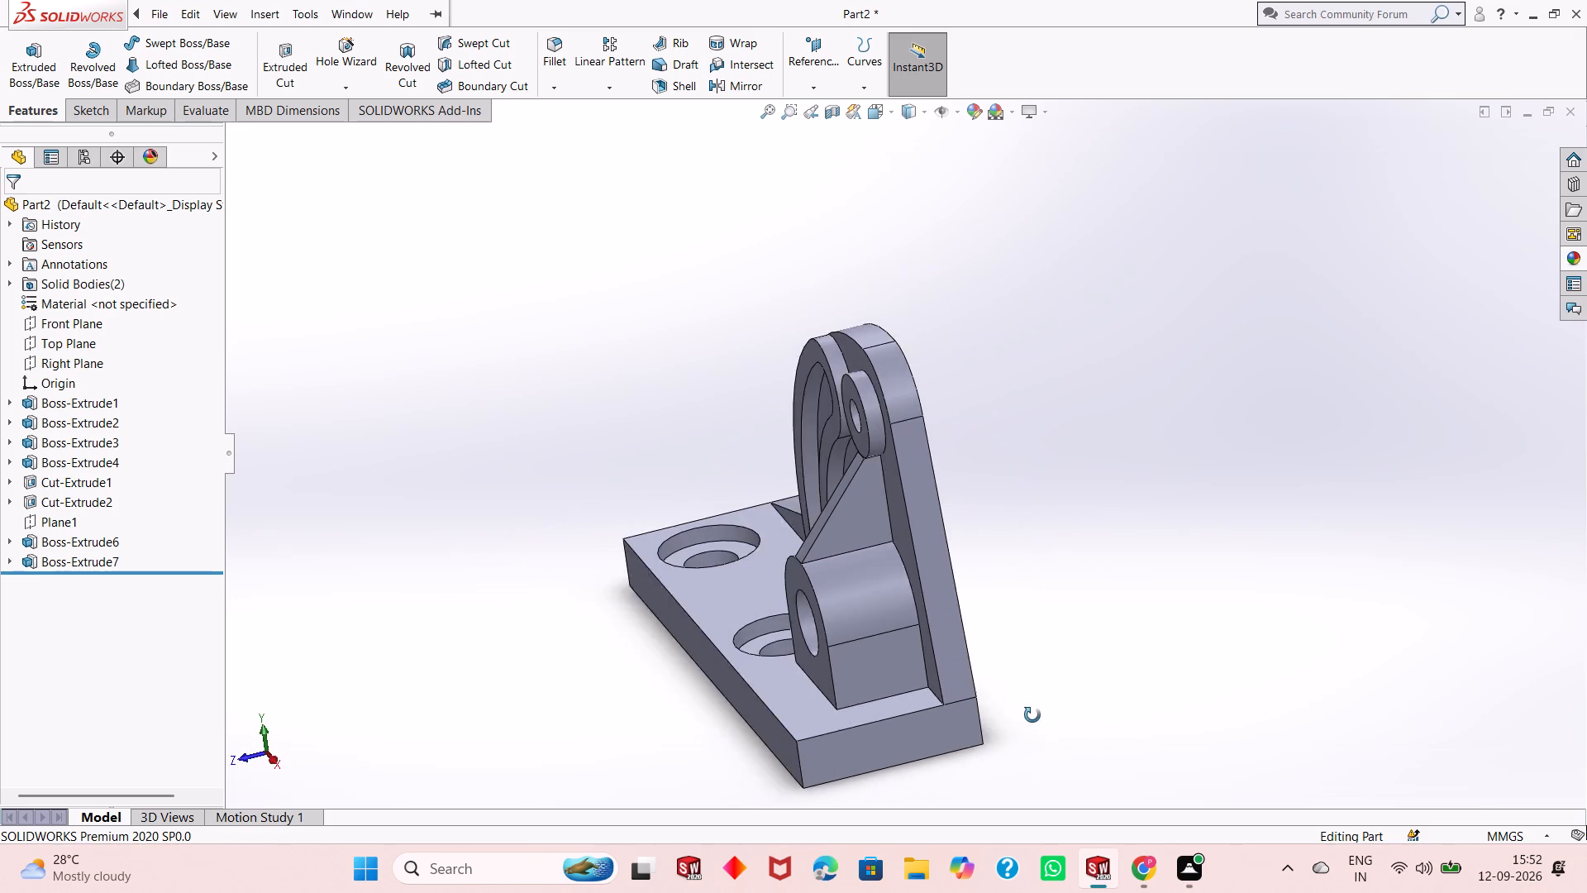
Examine the counterbored base holes, the lug and the lower end of the curved slot border up close.
{"action": "scroll", "coordinate": [564, 675], "scroll_direction": "up", "scroll_amount": 3}
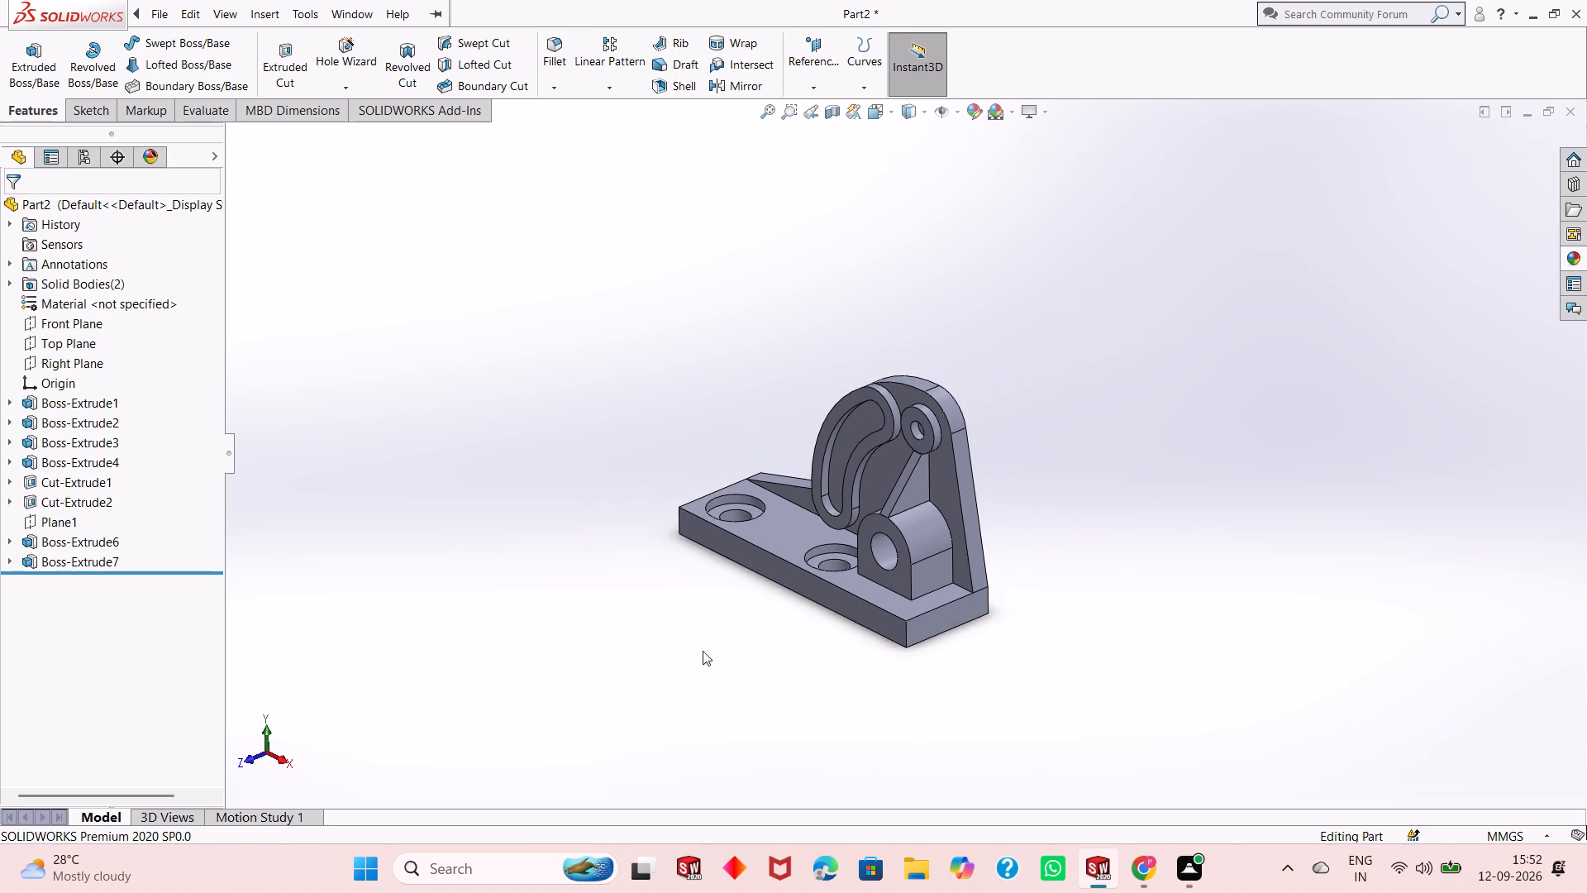
{"action": "scroll", "coordinate": [784, 559], "scroll_direction": "down", "scroll_amount": 2}
{"action": "scroll", "coordinate": [868, 528], "scroll_direction": "down", "scroll_amount": 1}
{"action": "scroll", "coordinate": [931, 528], "scroll_direction": "up", "scroll_amount": 1}
{"action": "scroll", "coordinate": [979, 434], "scroll_direction": "down", "scroll_amount": 3}
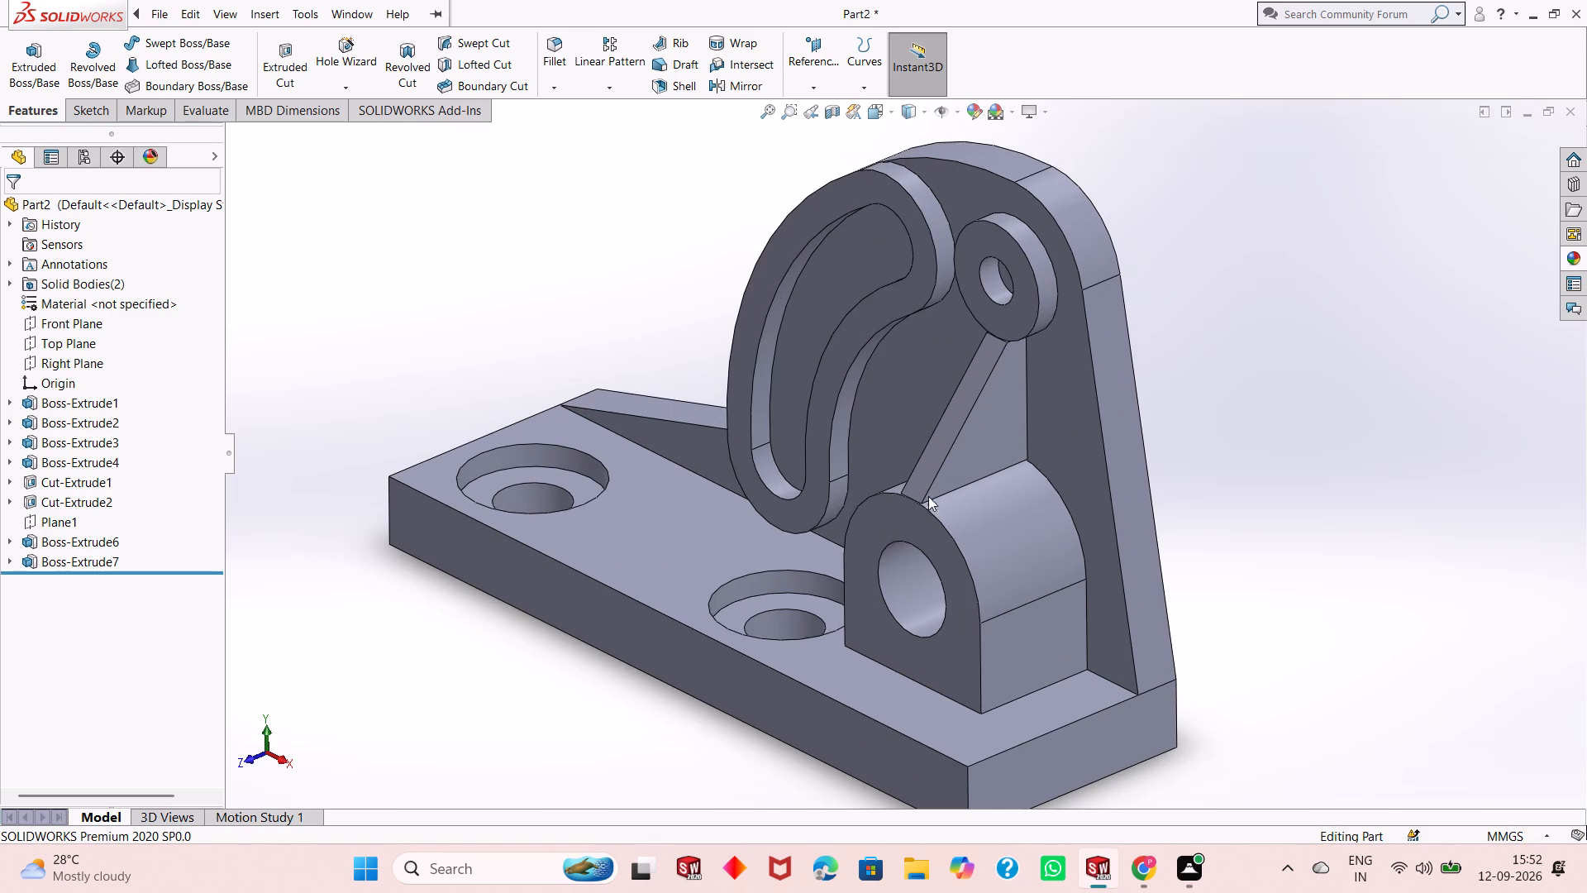
{"action": "scroll", "coordinate": [794, 589], "scroll_direction": "down", "scroll_amount": 2}
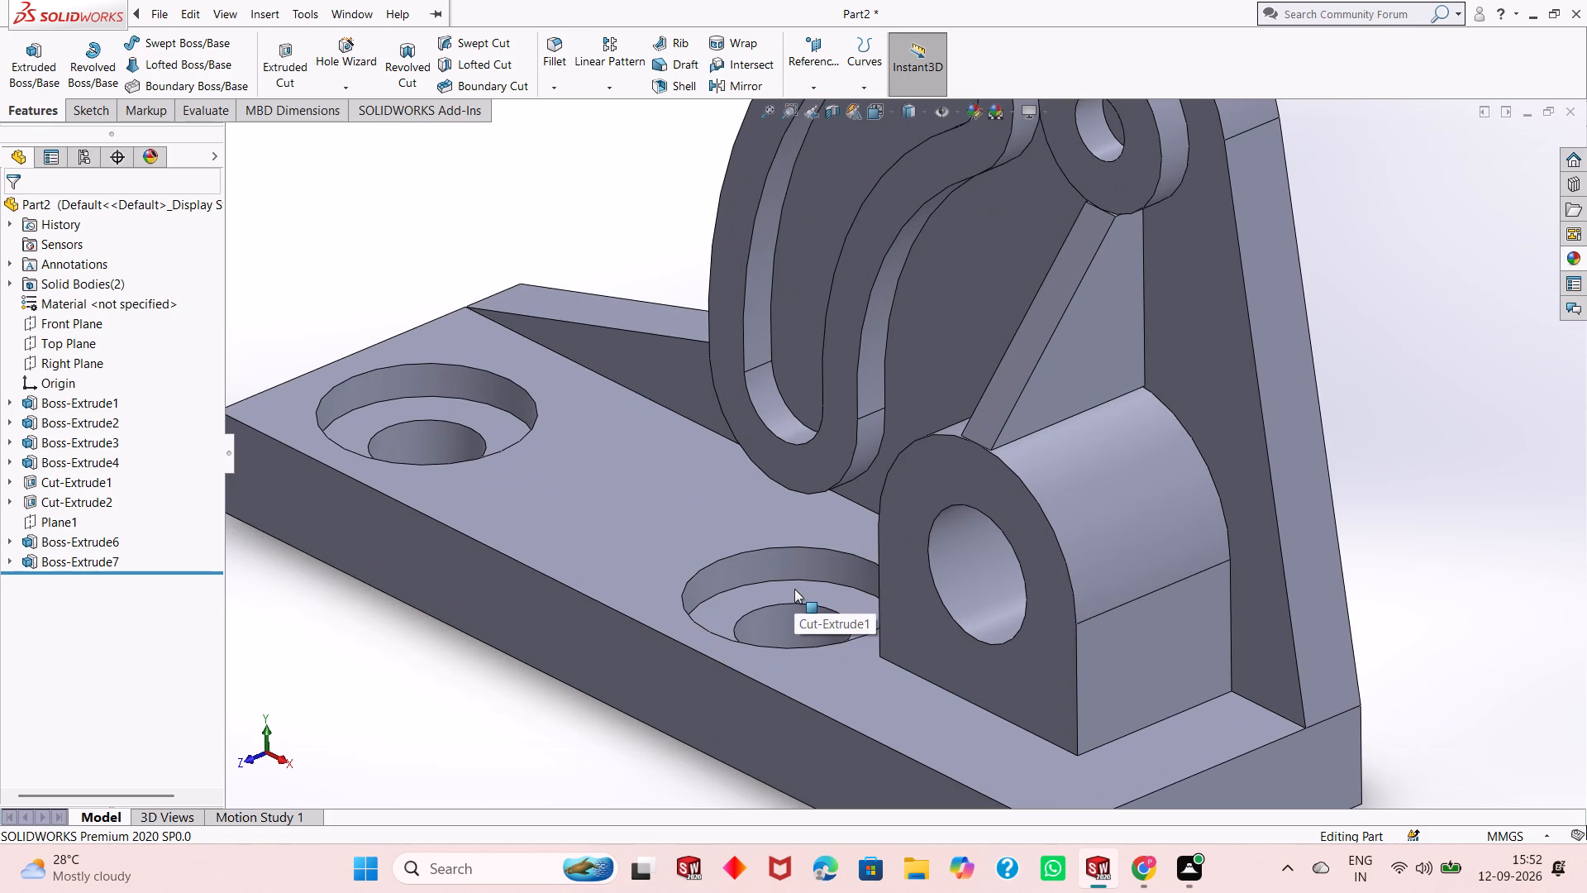
{"action": "scroll", "coordinate": [794, 589], "scroll_direction": "up", "scroll_amount": 1}
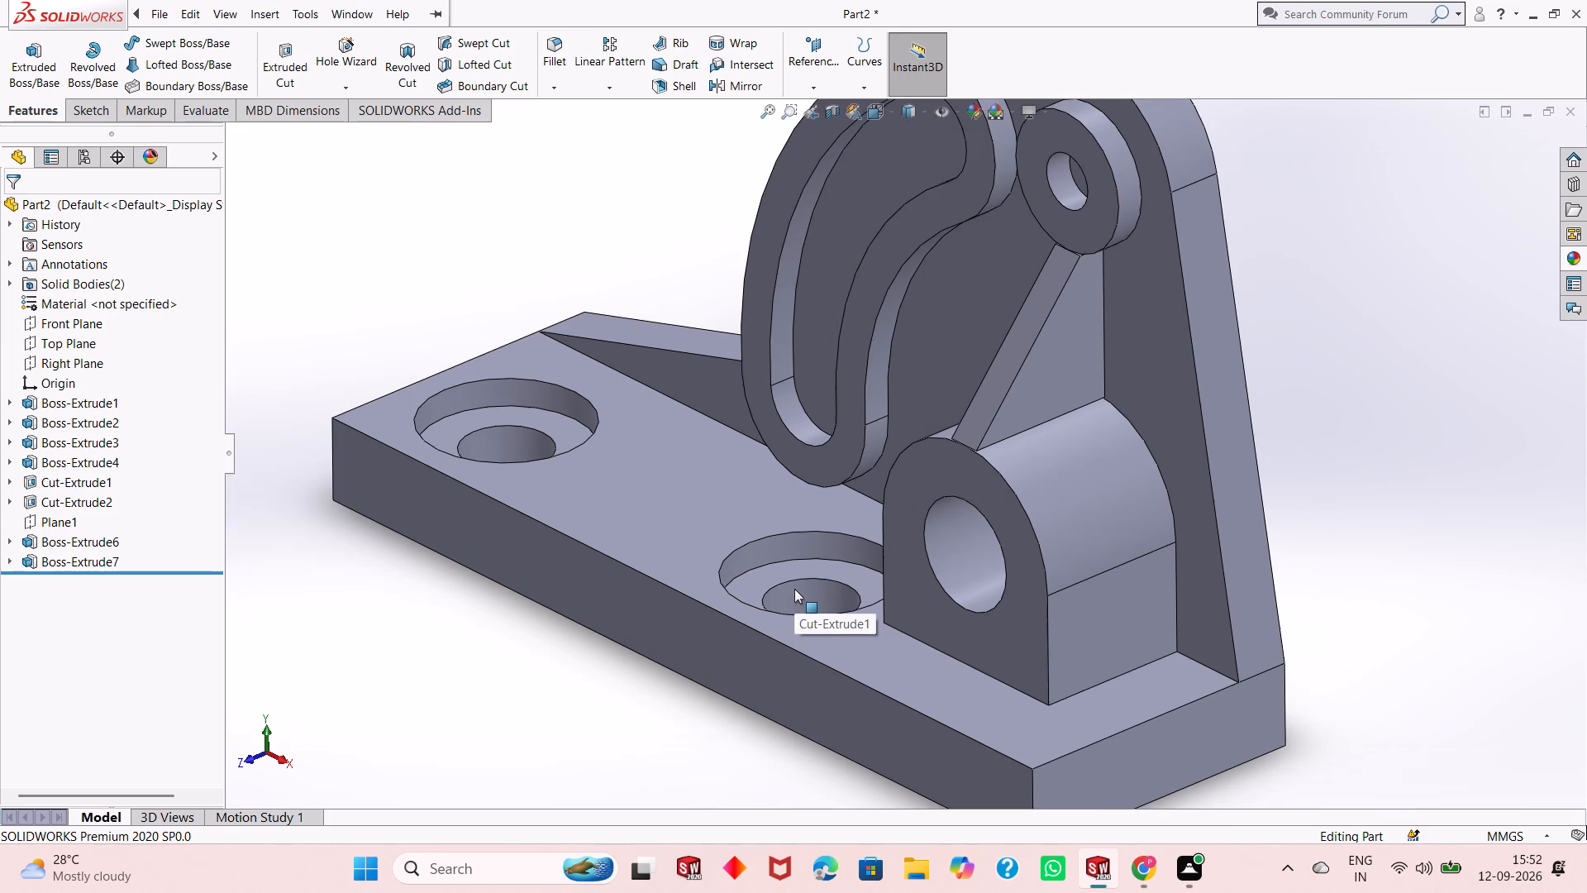
{"action": "scroll", "coordinate": [794, 589], "scroll_direction": "up", "scroll_amount": 1}
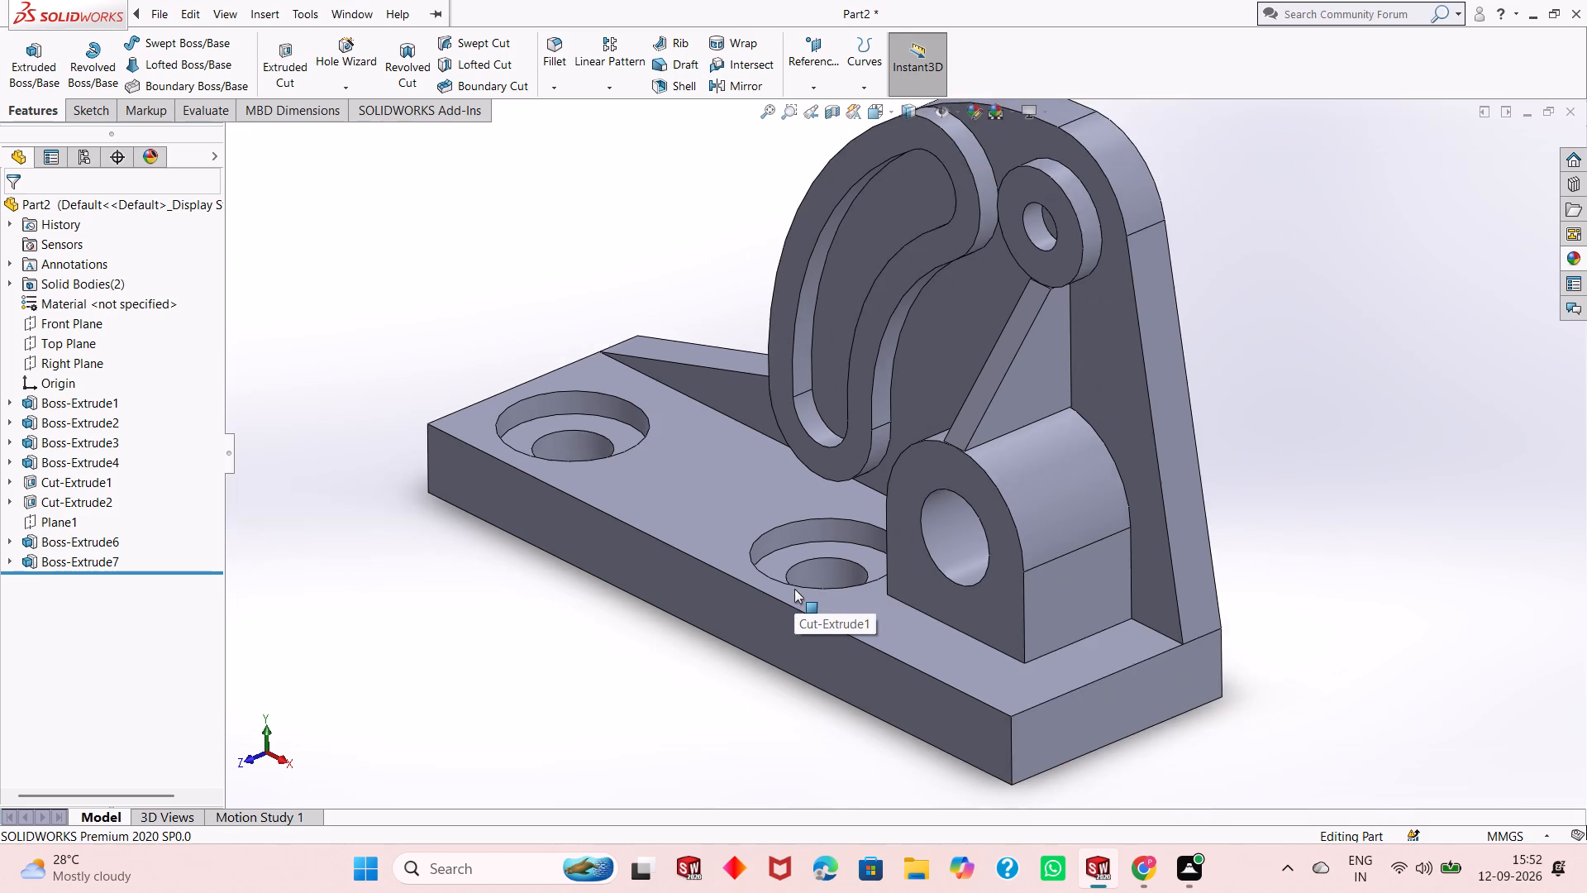
{"action": "scroll", "coordinate": [794, 589], "scroll_direction": "up", "scroll_amount": 3}
{"action": "scroll", "coordinate": [914, 332], "scroll_direction": "down", "scroll_amount": 2}
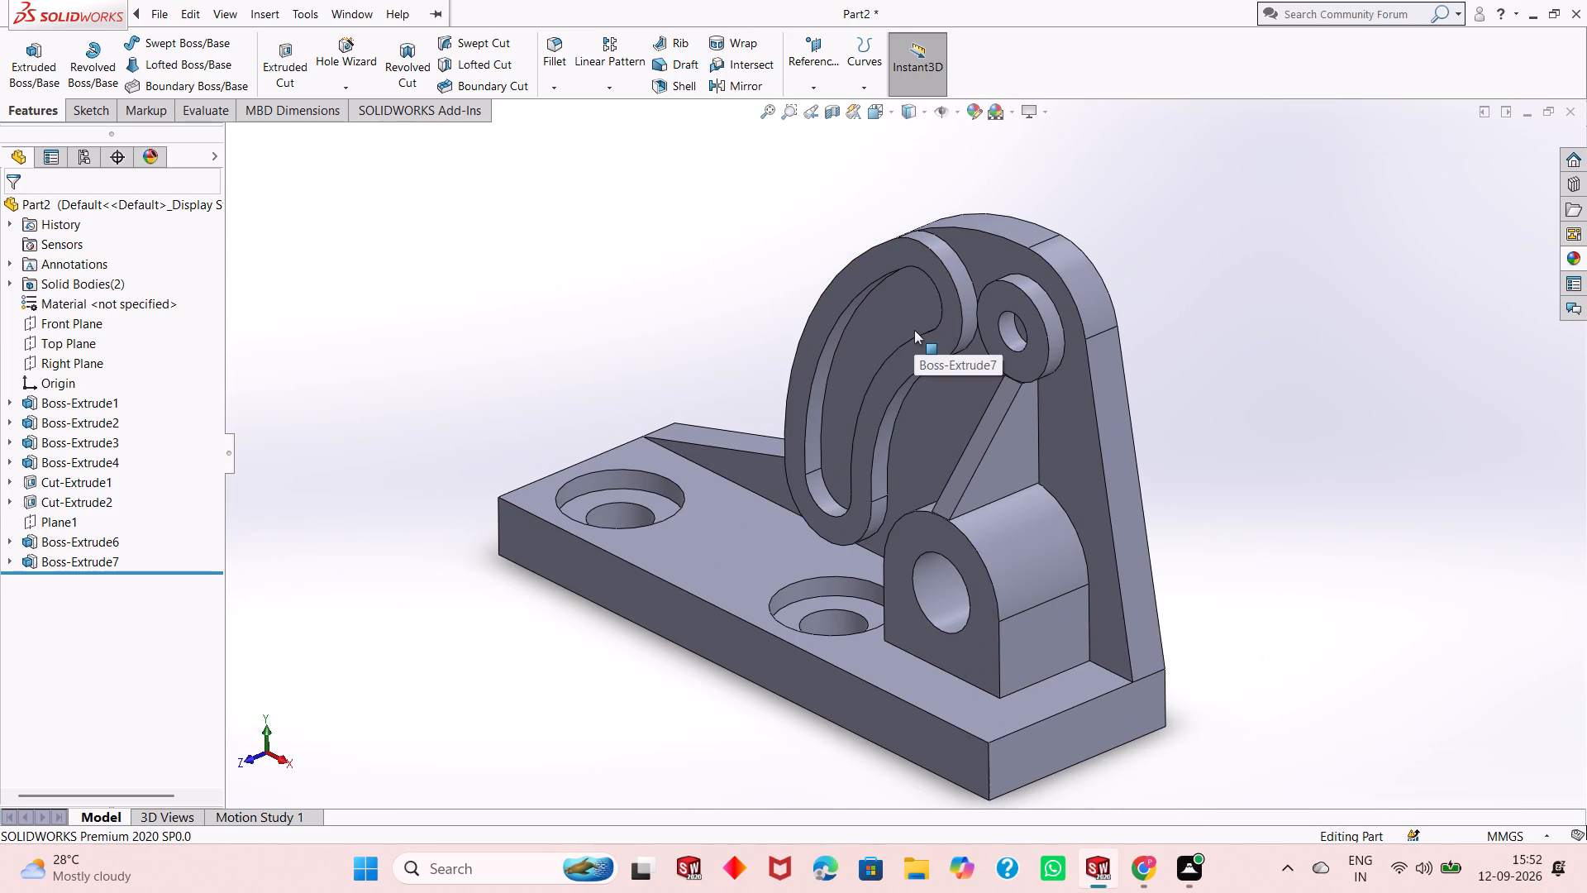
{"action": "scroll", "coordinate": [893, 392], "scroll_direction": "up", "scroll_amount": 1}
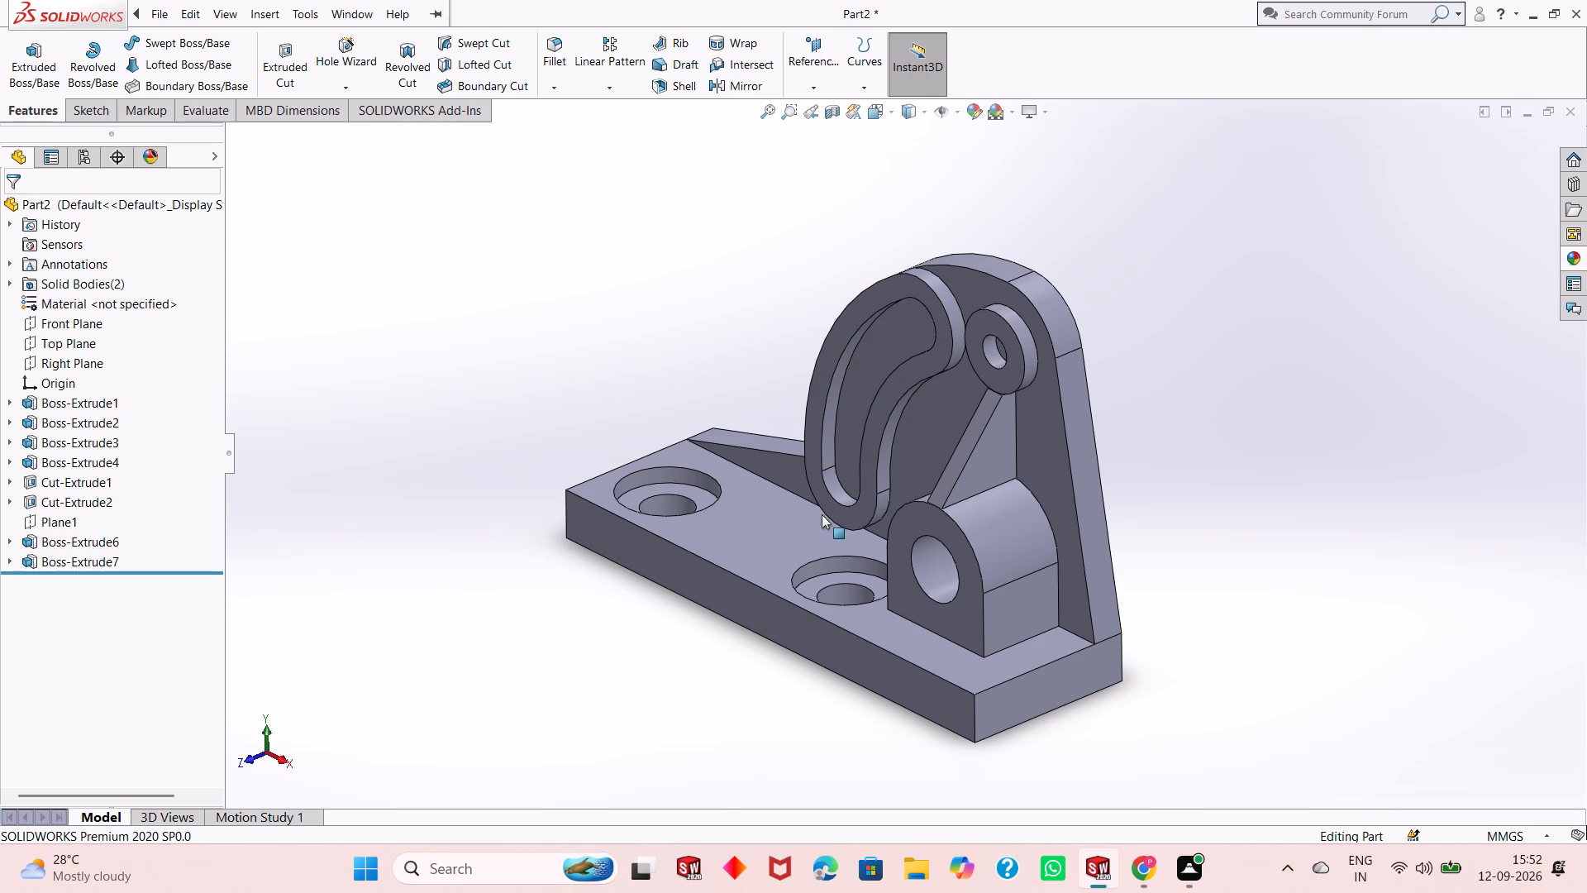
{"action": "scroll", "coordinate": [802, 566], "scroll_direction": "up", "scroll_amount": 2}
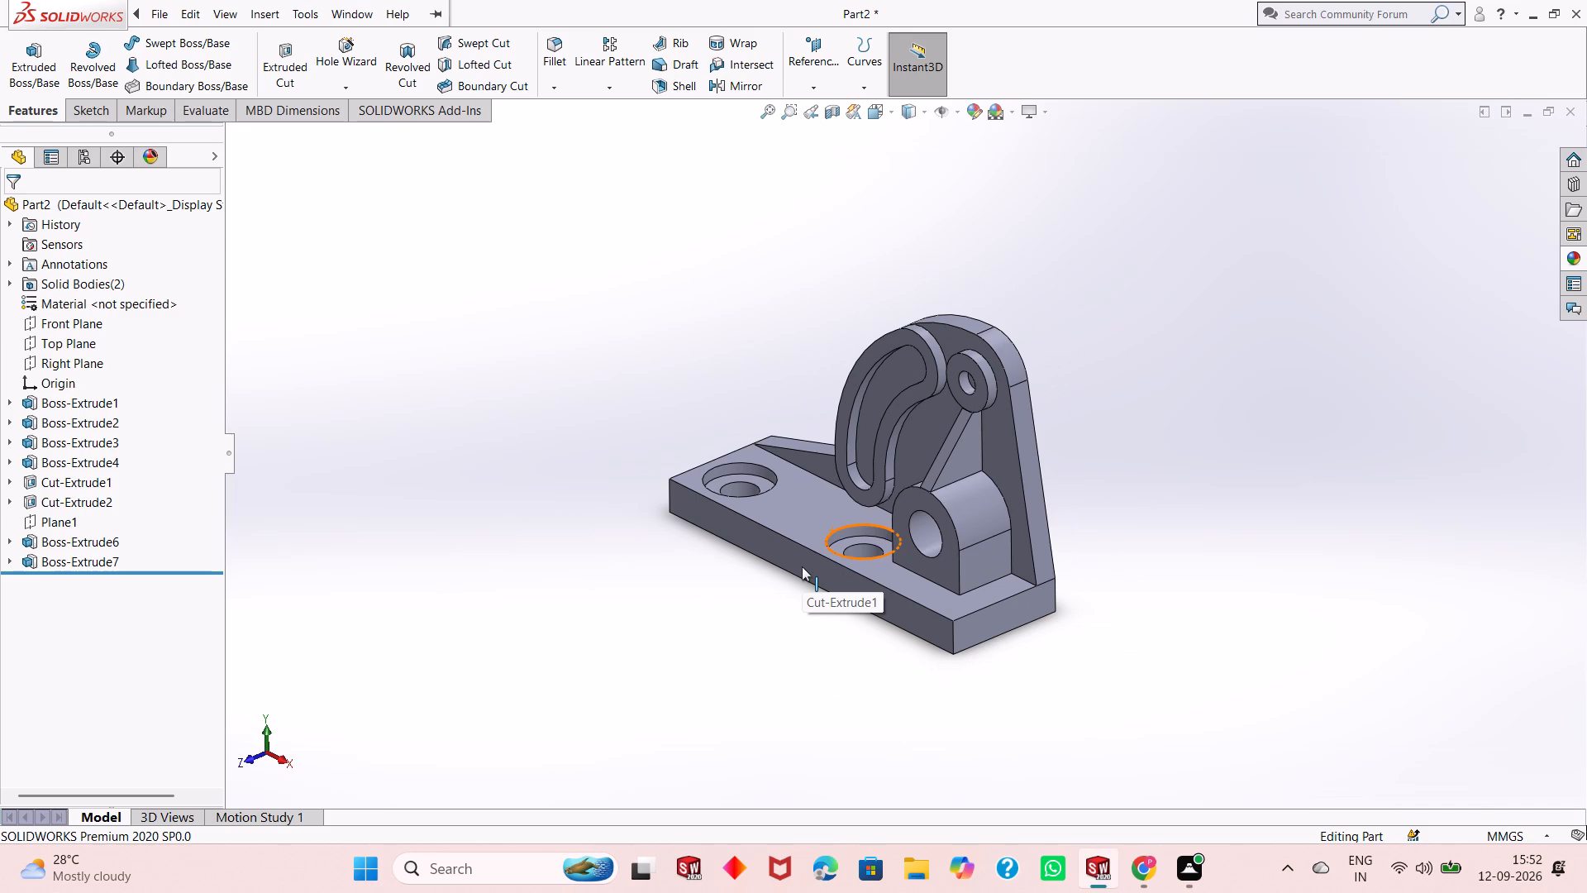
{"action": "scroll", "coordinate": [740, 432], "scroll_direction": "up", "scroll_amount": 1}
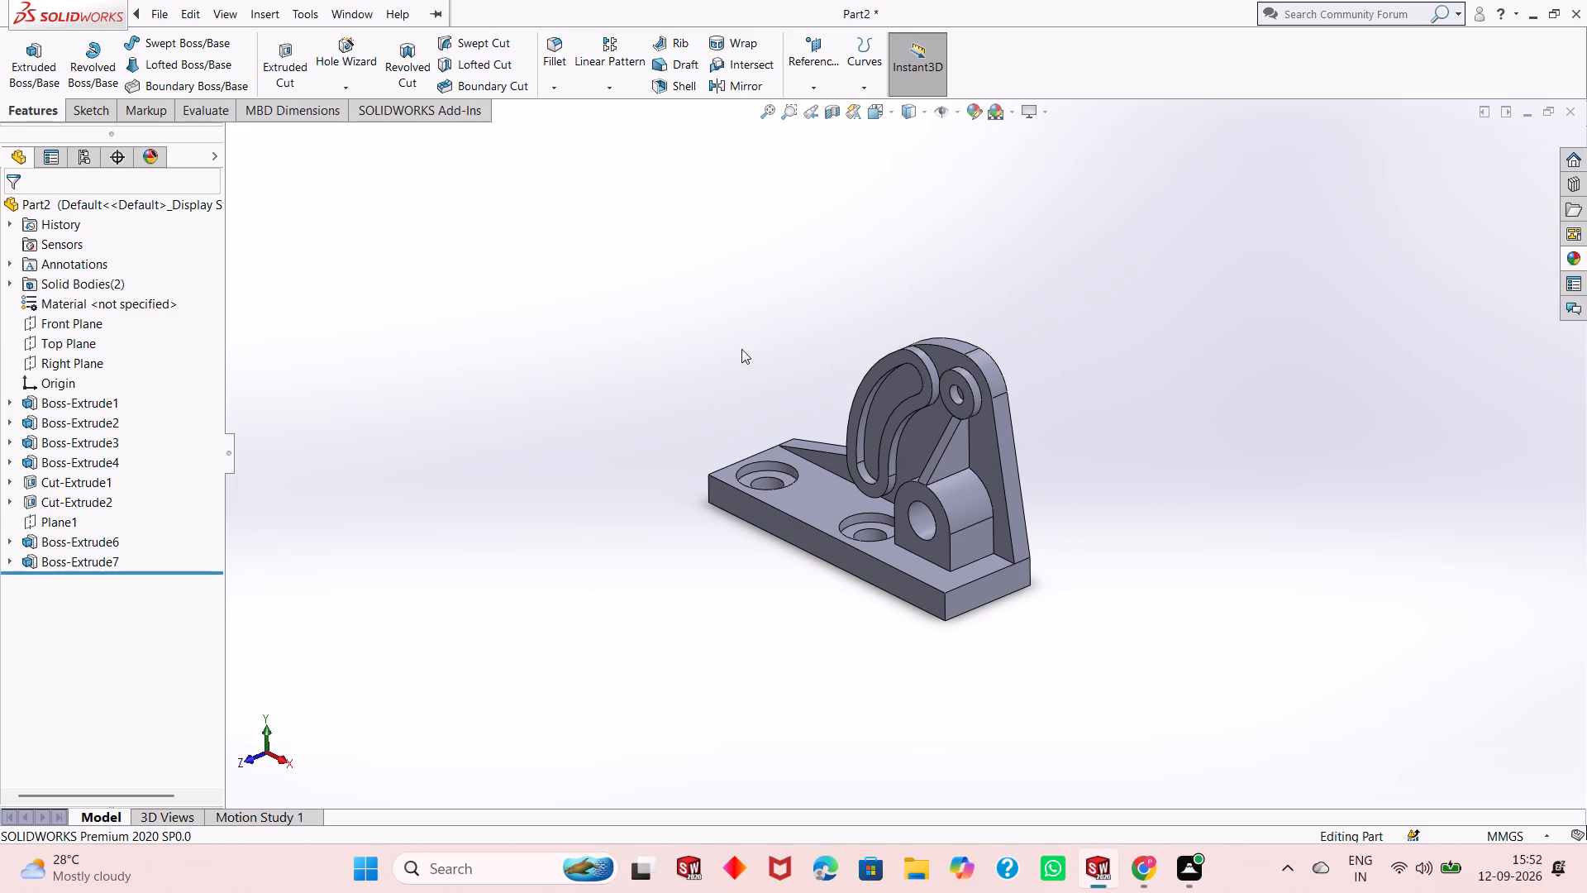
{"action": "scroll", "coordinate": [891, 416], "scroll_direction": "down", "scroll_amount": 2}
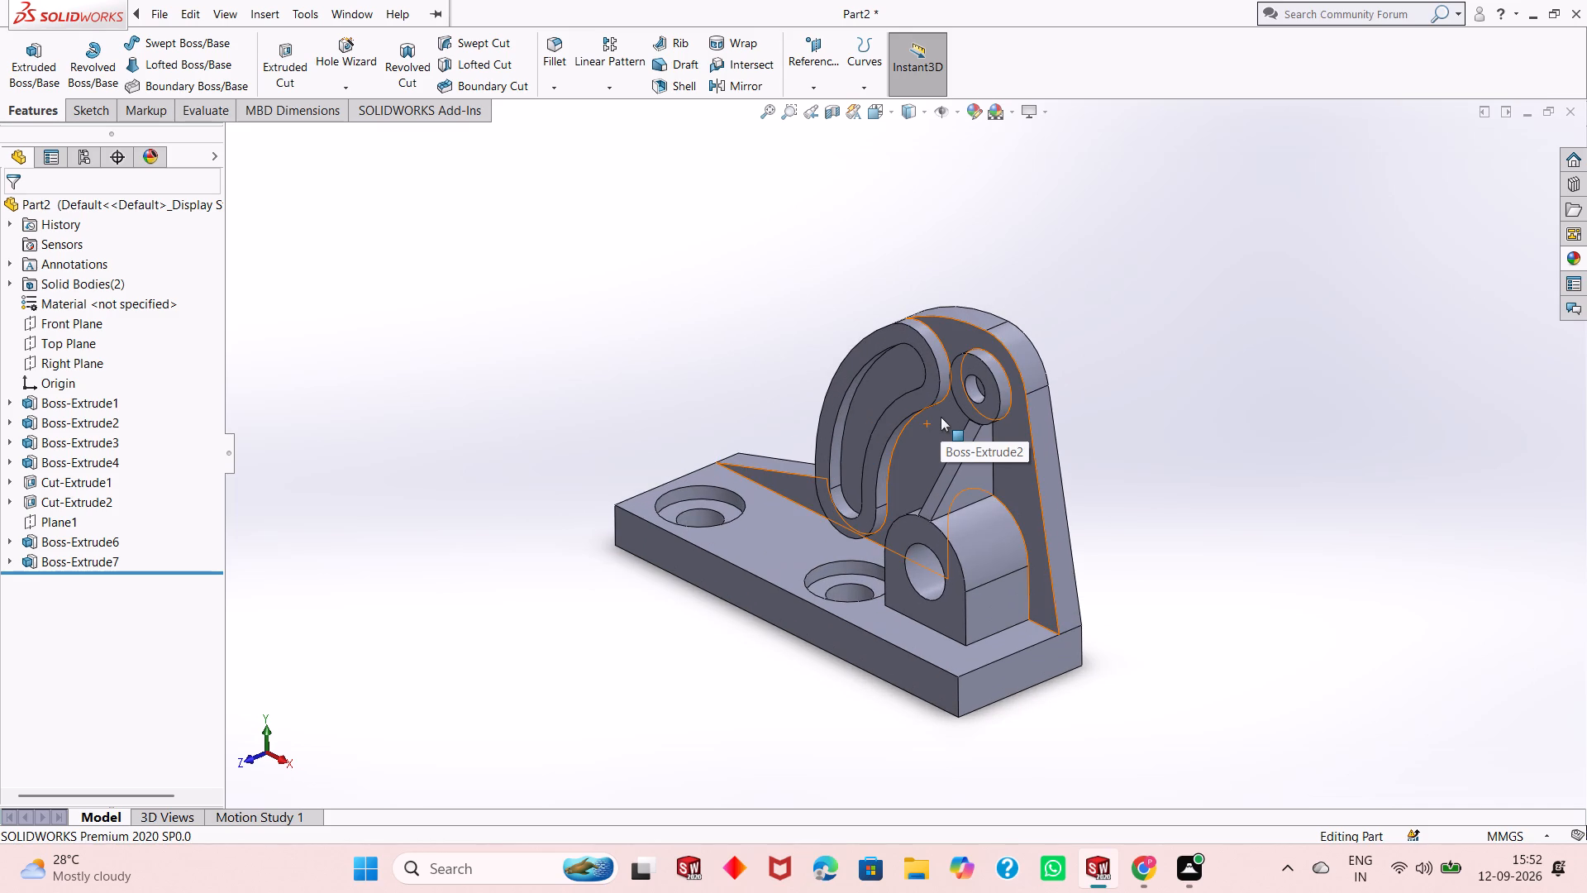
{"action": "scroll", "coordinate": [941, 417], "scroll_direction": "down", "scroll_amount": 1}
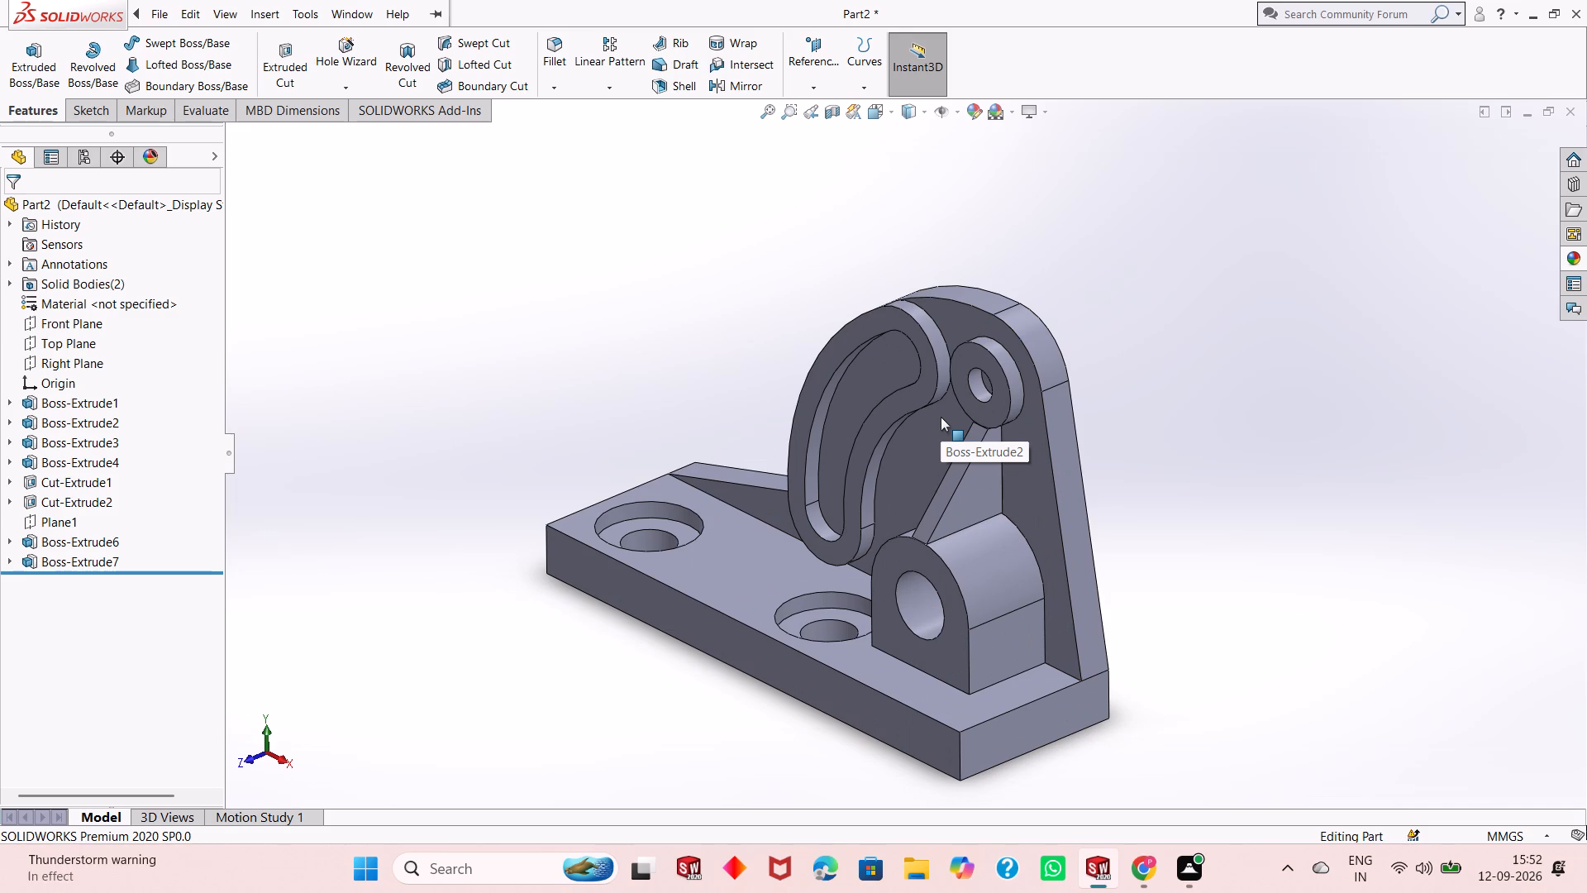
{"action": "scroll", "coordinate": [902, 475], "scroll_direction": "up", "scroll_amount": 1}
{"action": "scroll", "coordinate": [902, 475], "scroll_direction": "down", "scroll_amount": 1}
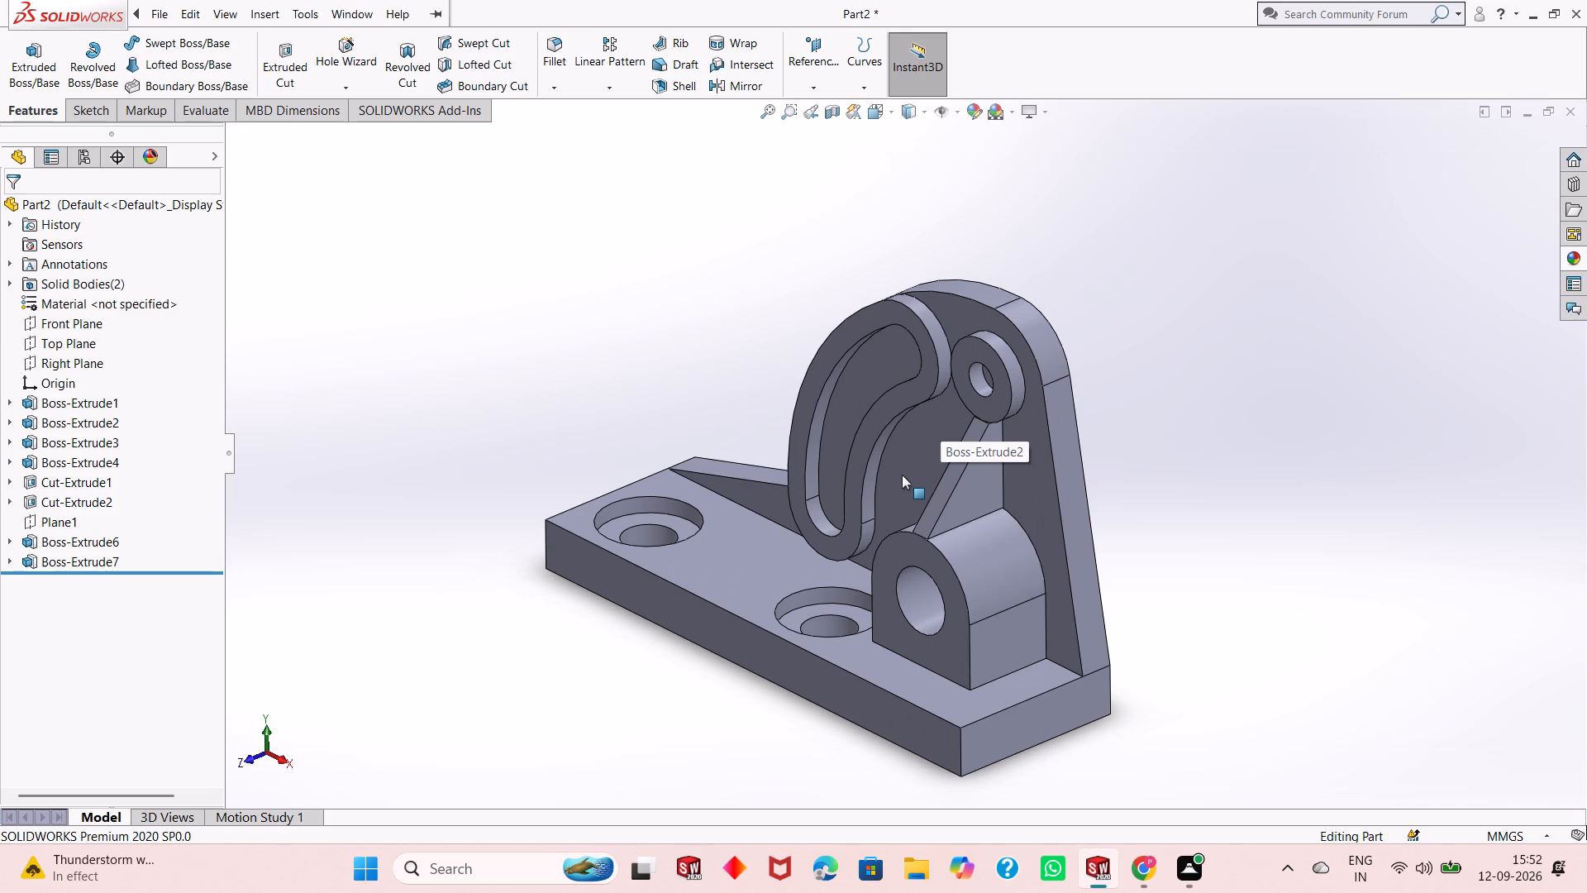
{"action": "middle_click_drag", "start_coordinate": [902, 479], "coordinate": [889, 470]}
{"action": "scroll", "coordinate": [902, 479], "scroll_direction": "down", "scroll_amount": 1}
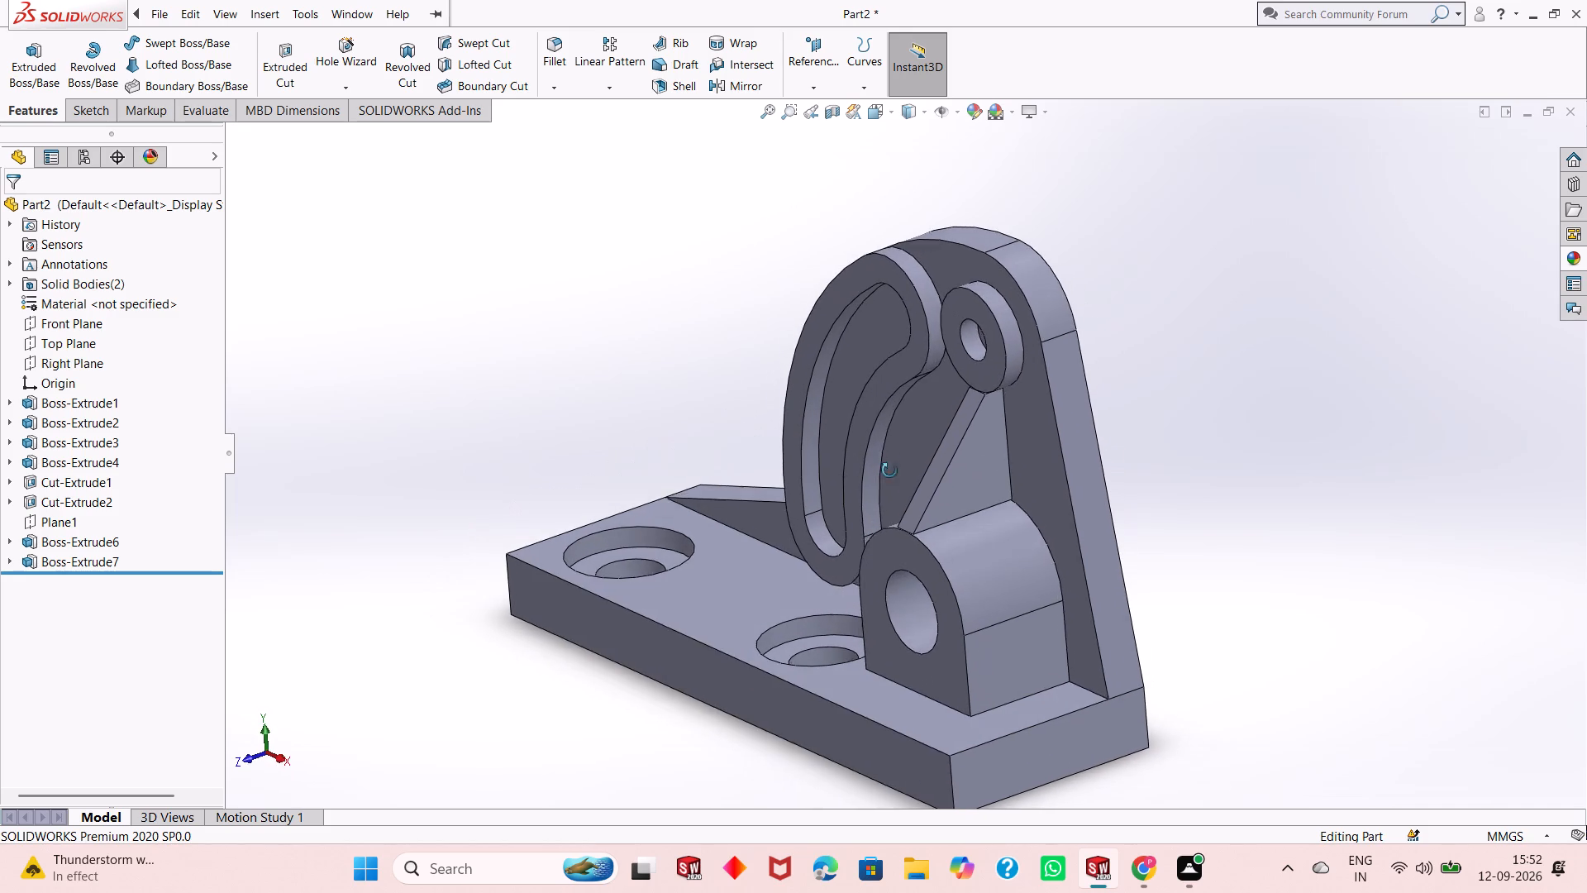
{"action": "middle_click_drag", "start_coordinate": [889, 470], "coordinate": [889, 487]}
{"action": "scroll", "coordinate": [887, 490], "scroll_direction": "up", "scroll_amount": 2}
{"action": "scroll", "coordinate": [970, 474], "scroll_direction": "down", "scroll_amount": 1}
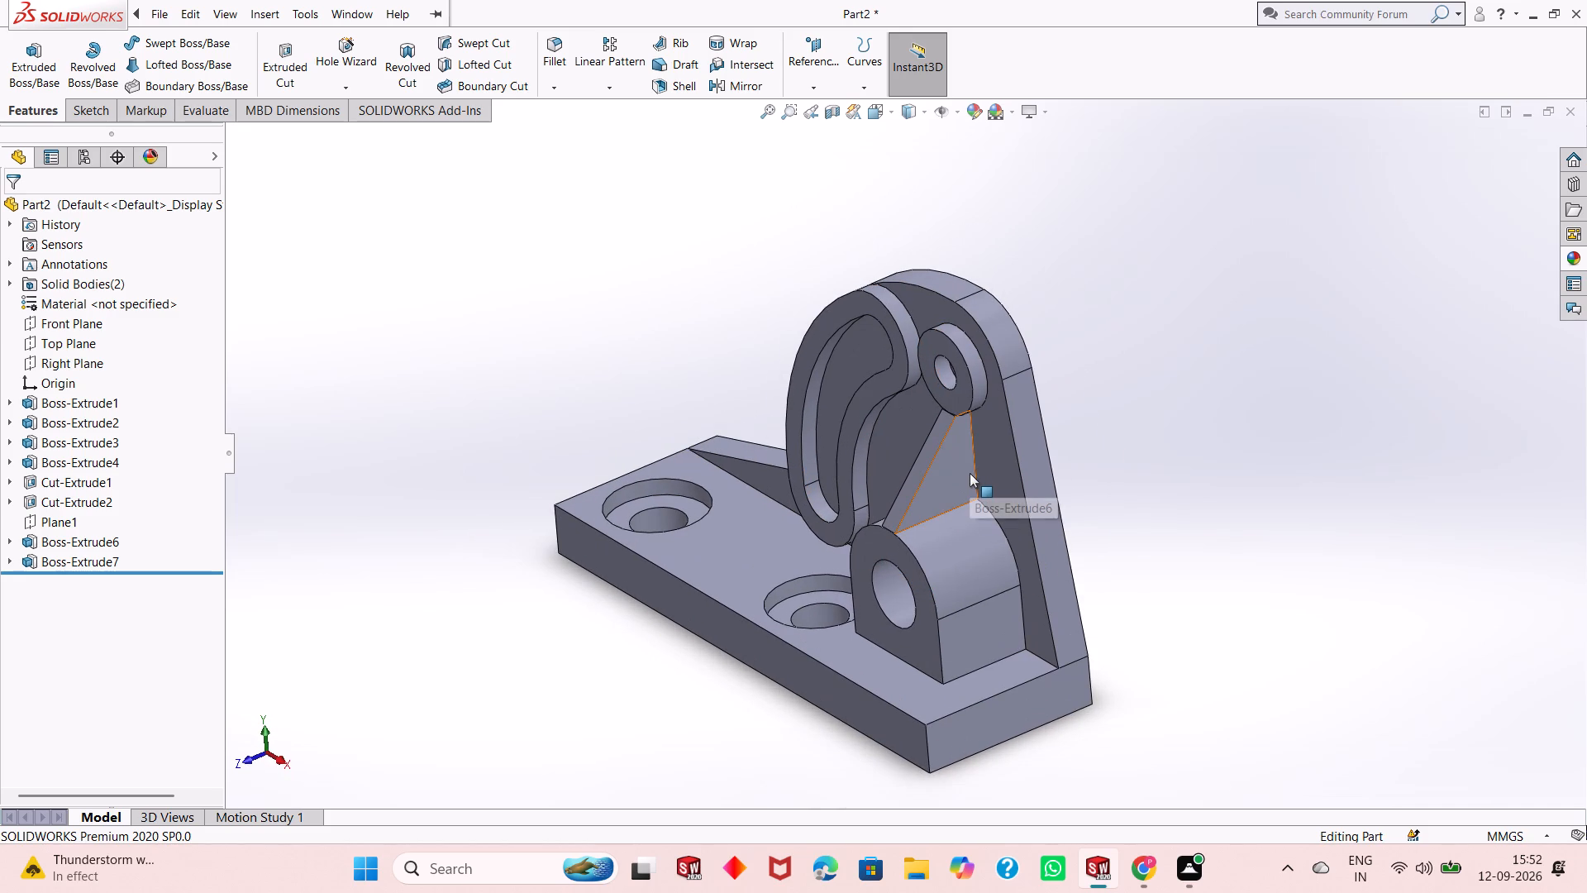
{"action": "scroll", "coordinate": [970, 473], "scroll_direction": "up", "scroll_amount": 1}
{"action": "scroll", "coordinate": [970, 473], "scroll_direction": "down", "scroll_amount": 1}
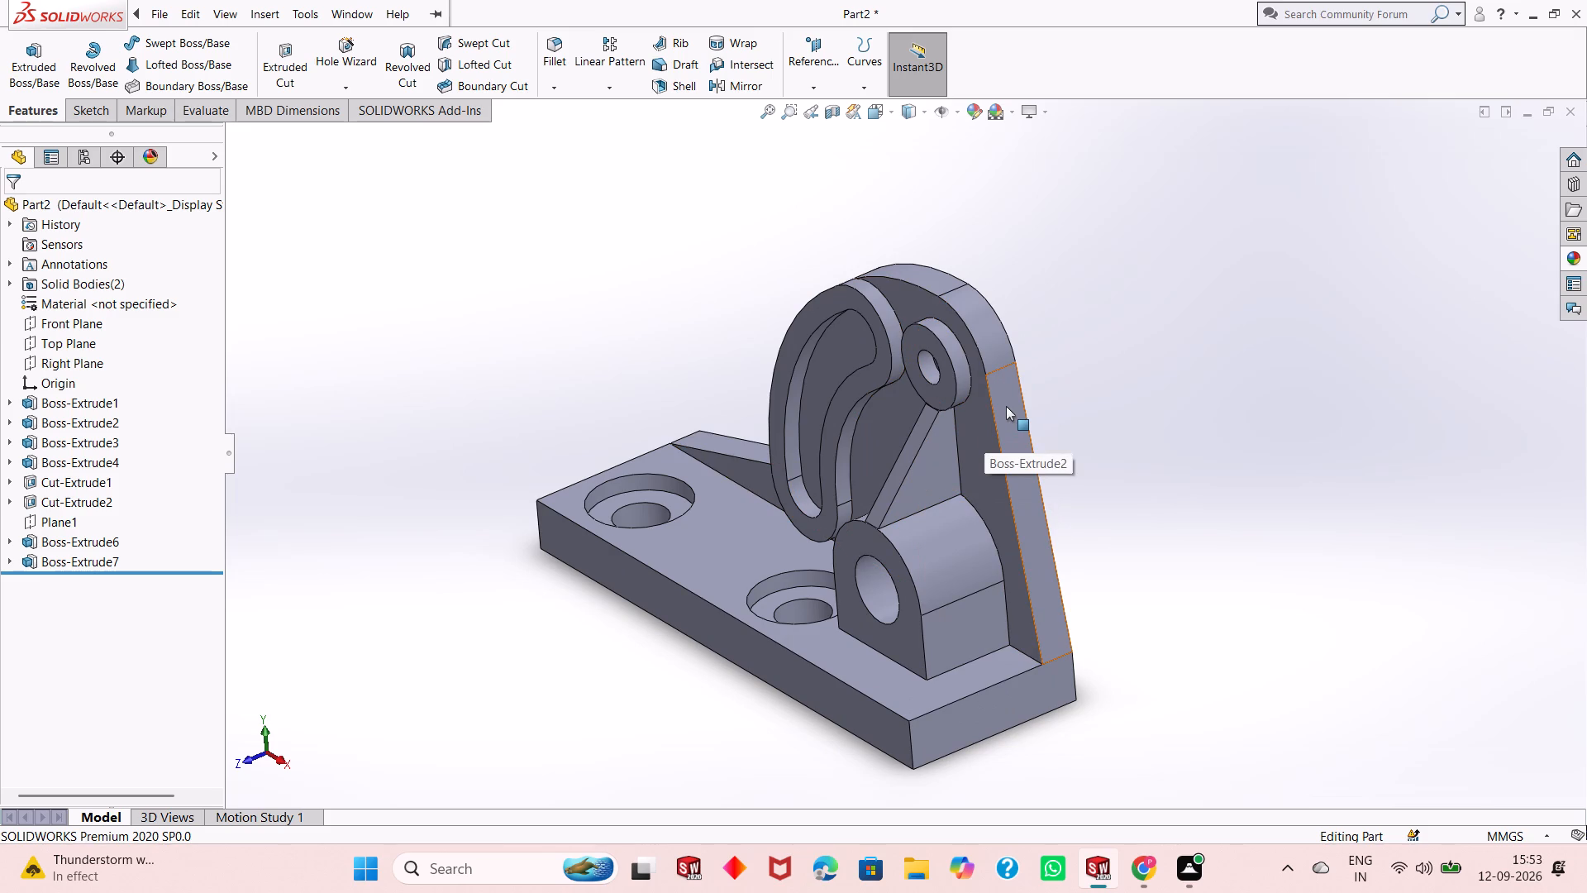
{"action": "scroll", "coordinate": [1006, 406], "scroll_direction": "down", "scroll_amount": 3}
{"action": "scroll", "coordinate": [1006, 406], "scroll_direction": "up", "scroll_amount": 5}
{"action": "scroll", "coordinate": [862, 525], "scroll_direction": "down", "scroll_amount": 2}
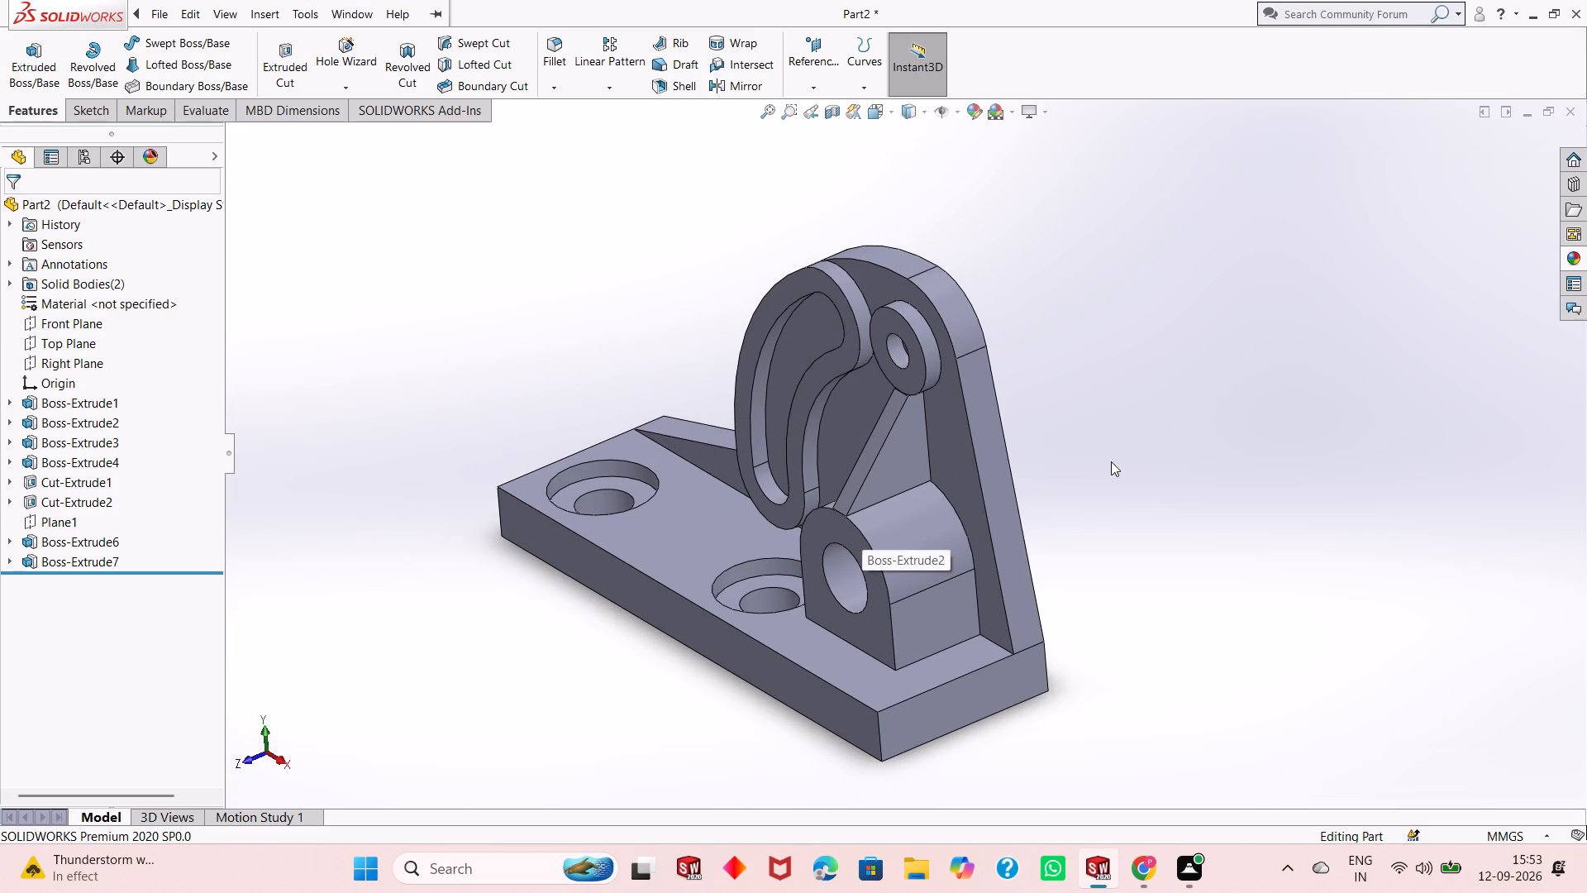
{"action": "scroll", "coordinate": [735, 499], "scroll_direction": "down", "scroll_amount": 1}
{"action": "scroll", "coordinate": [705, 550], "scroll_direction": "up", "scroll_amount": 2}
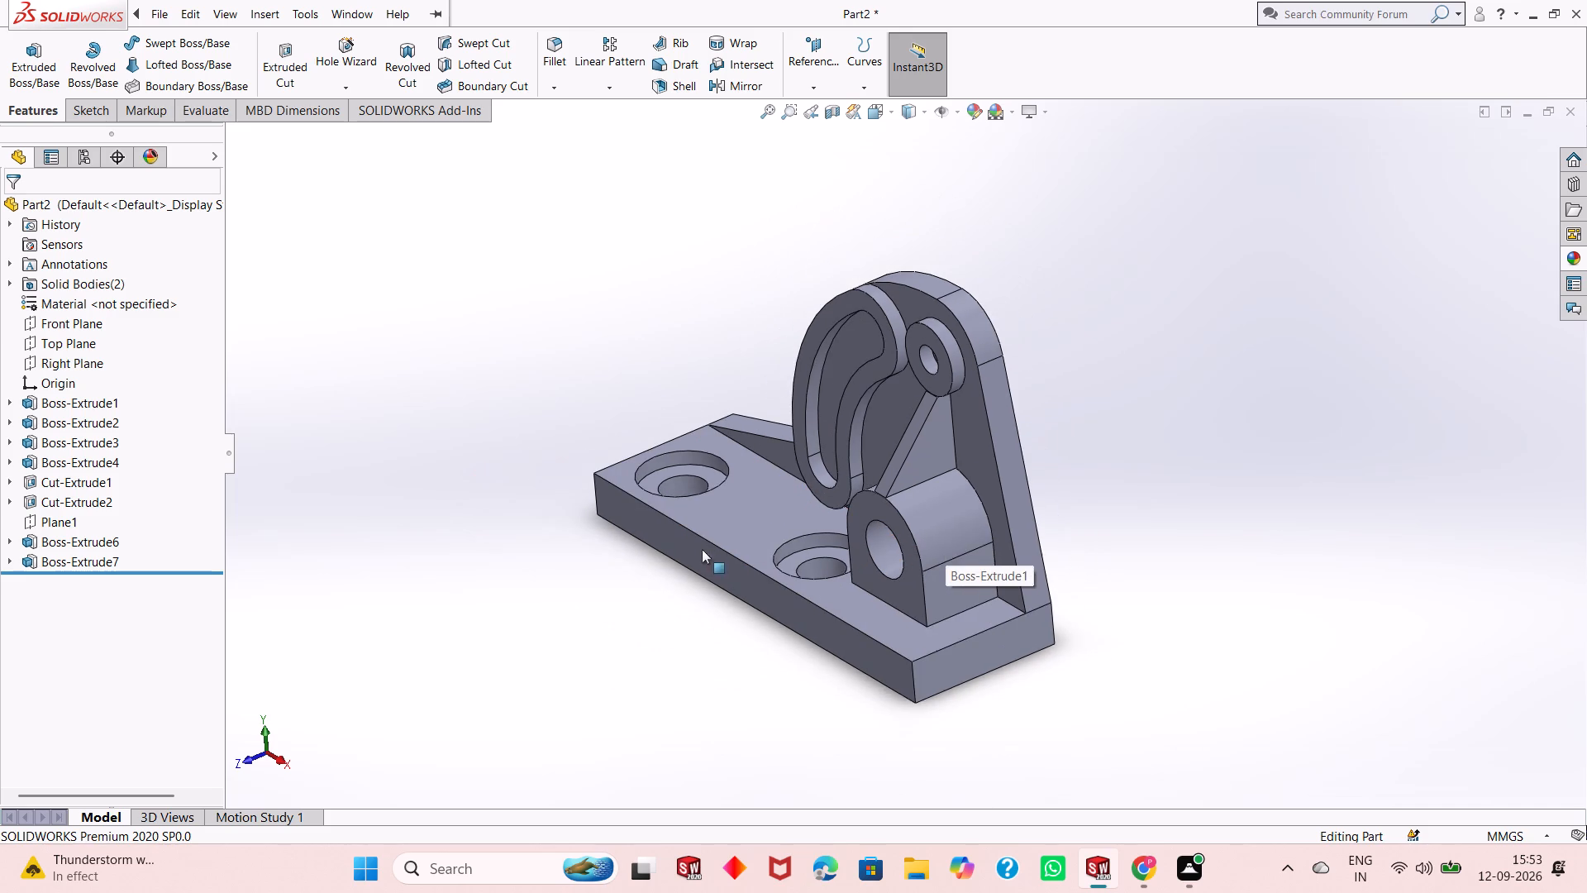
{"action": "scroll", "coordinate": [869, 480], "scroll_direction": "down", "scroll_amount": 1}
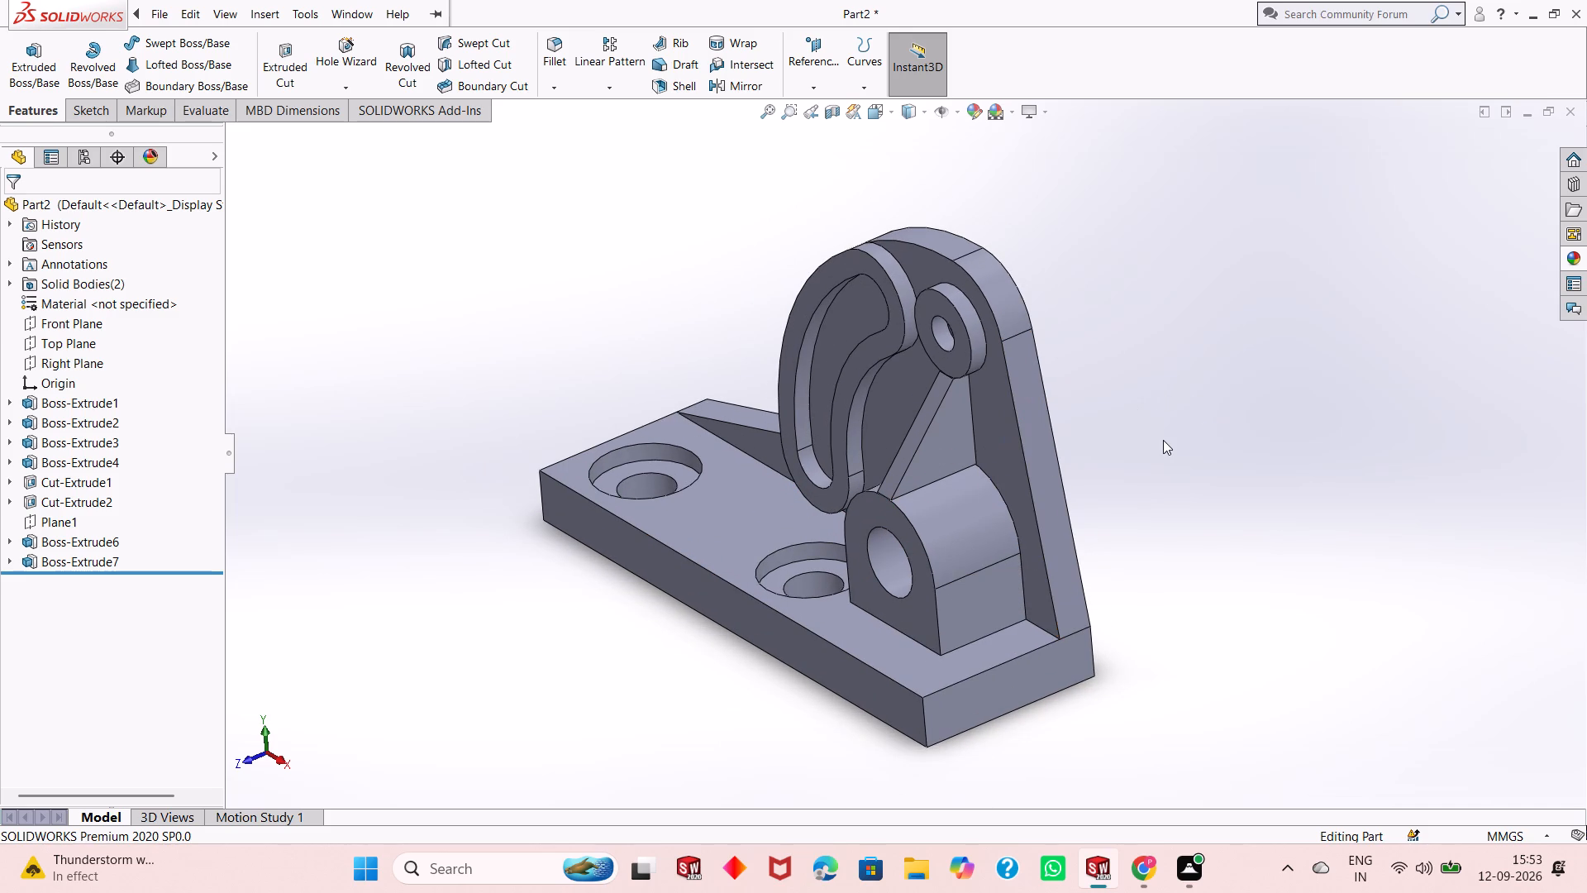
Review the complete bracket in the standard isometric view.
{"action": "key", "text": "ctrl+7"}
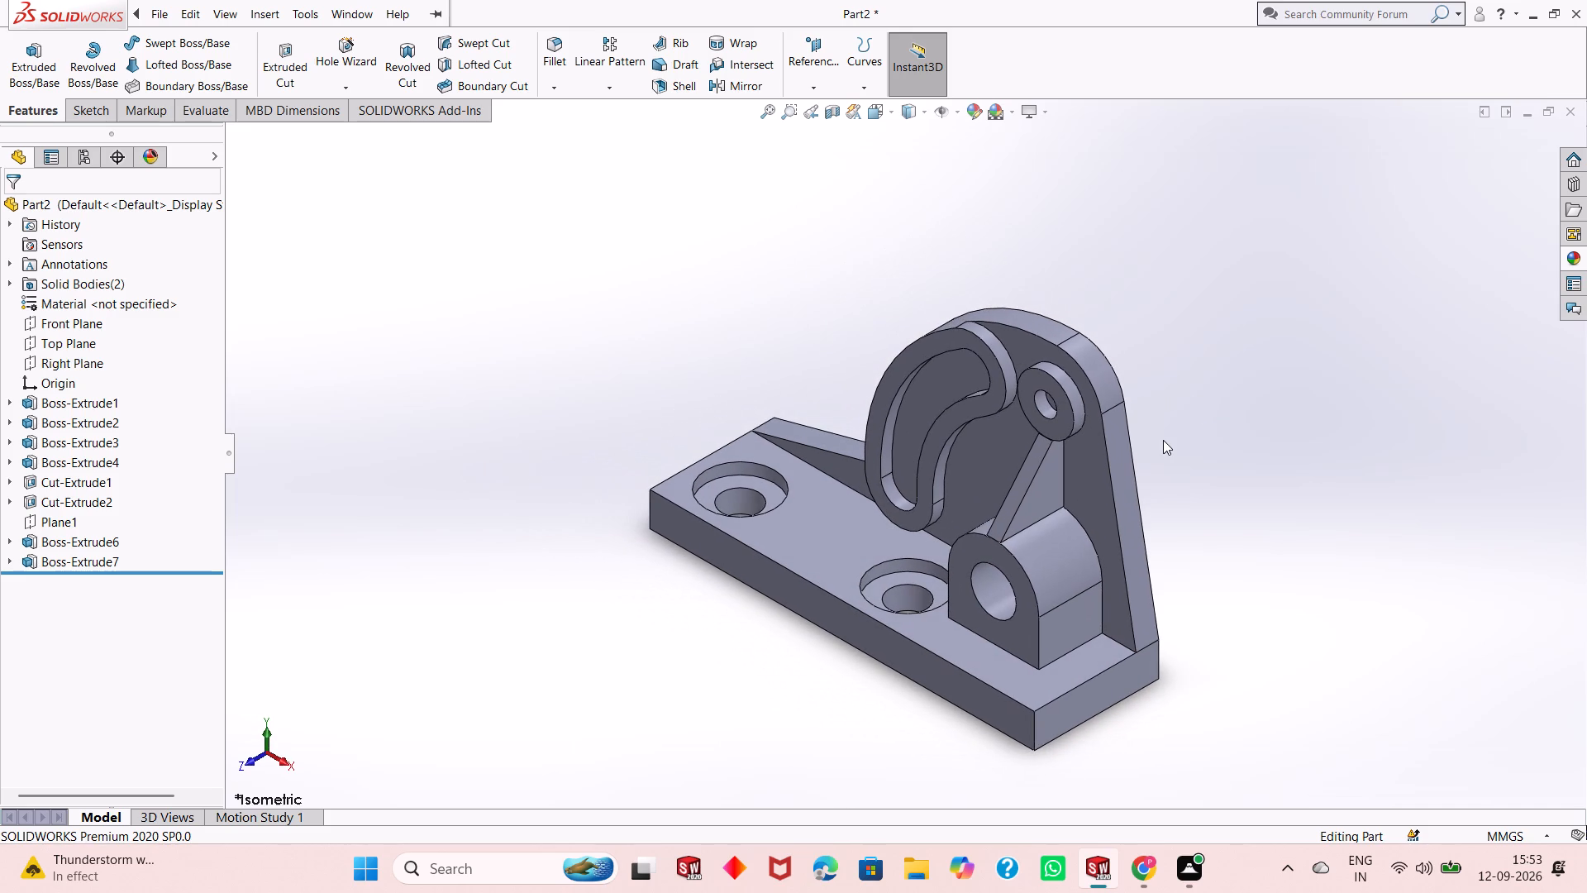
{"action": "scroll", "coordinate": [965, 683], "scroll_direction": "up", "scroll_amount": 2}
{"action": "scroll", "coordinate": [970, 460], "scroll_direction": "down", "scroll_amount": 1}
{"action": "scroll", "coordinate": [980, 792], "scroll_direction": "up", "scroll_amount": 2}
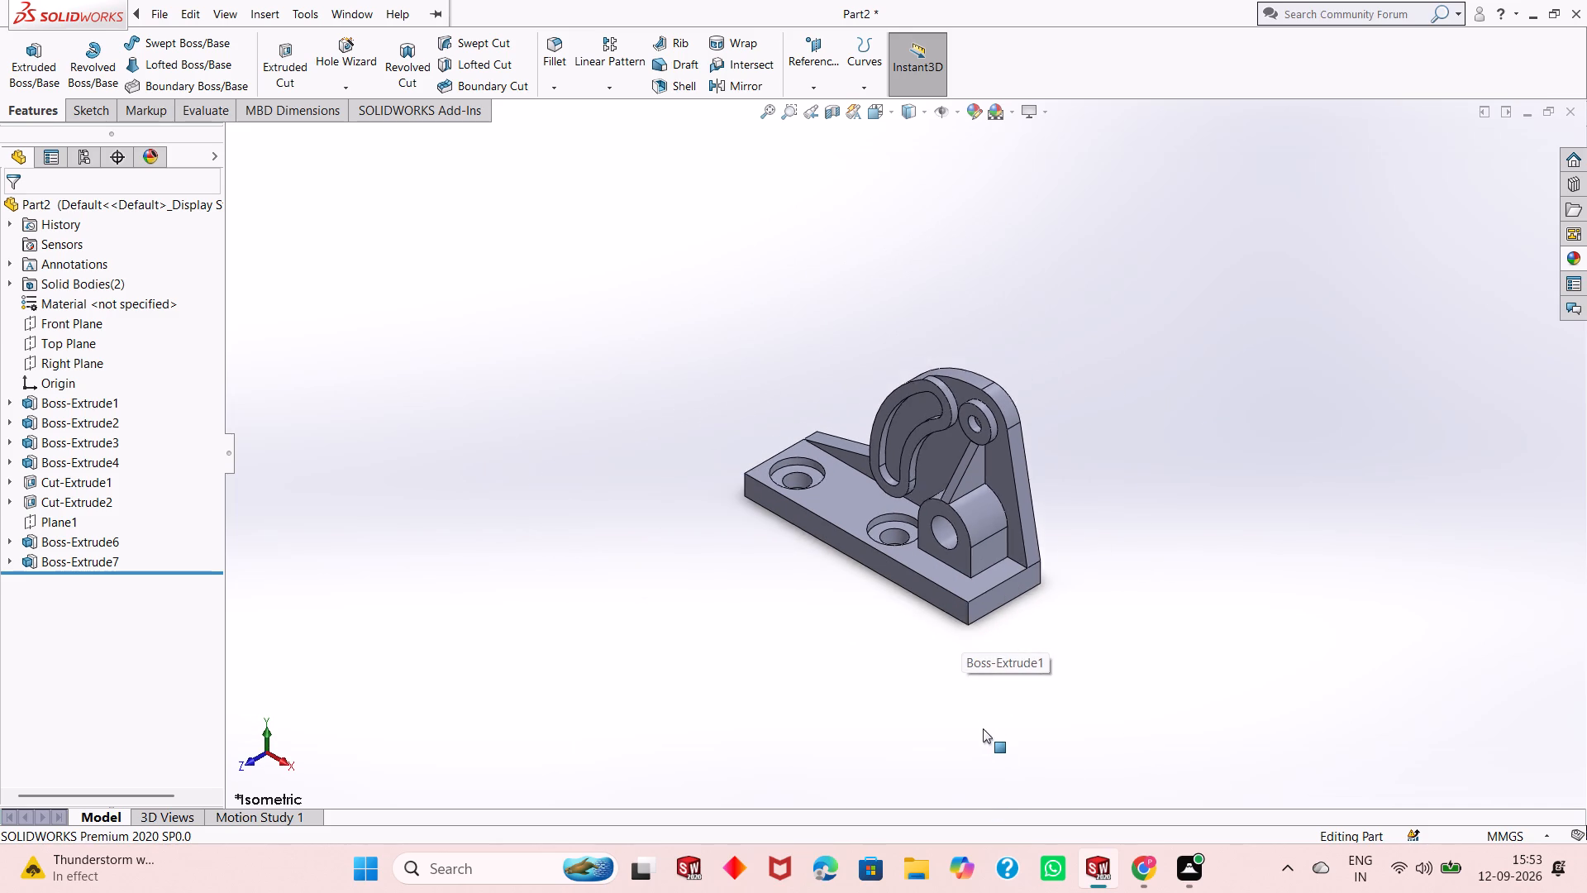
{"action": "scroll", "coordinate": [979, 723], "scroll_direction": "down", "scroll_amount": 2}
{"action": "scroll", "coordinate": [951, 642], "scroll_direction": "up", "scroll_amount": 1}
{"action": "scroll", "coordinate": [898, 349], "scroll_direction": "down", "scroll_amount": 2}
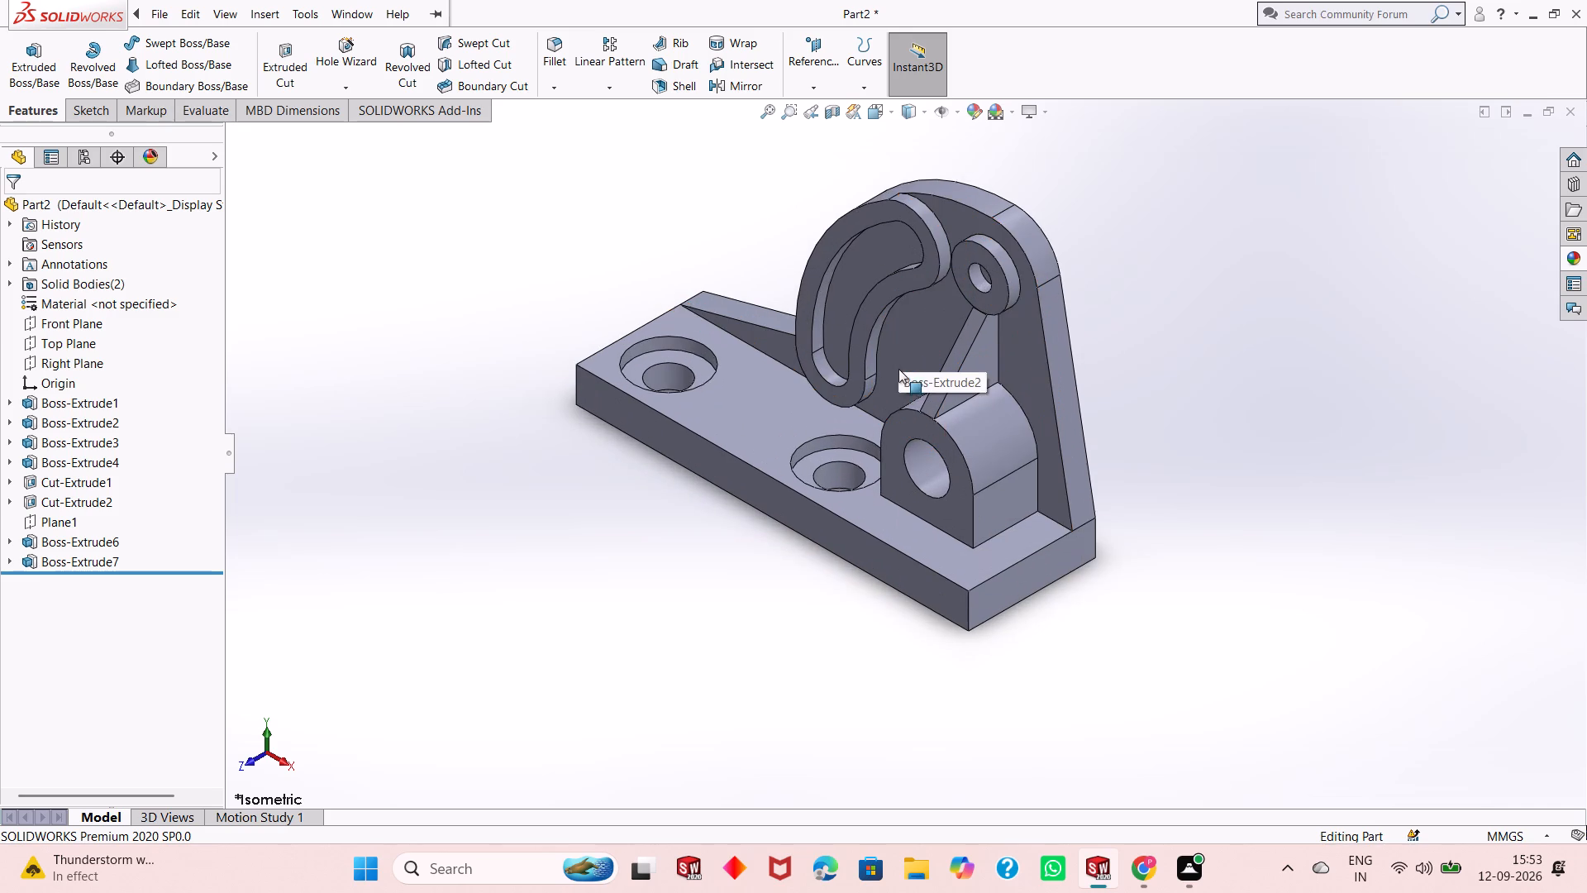
{"action": "scroll", "coordinate": [898, 370], "scroll_direction": "up", "scroll_amount": 1}
{"action": "scroll", "coordinate": [903, 335], "scroll_direction": "down", "scroll_amount": 1}
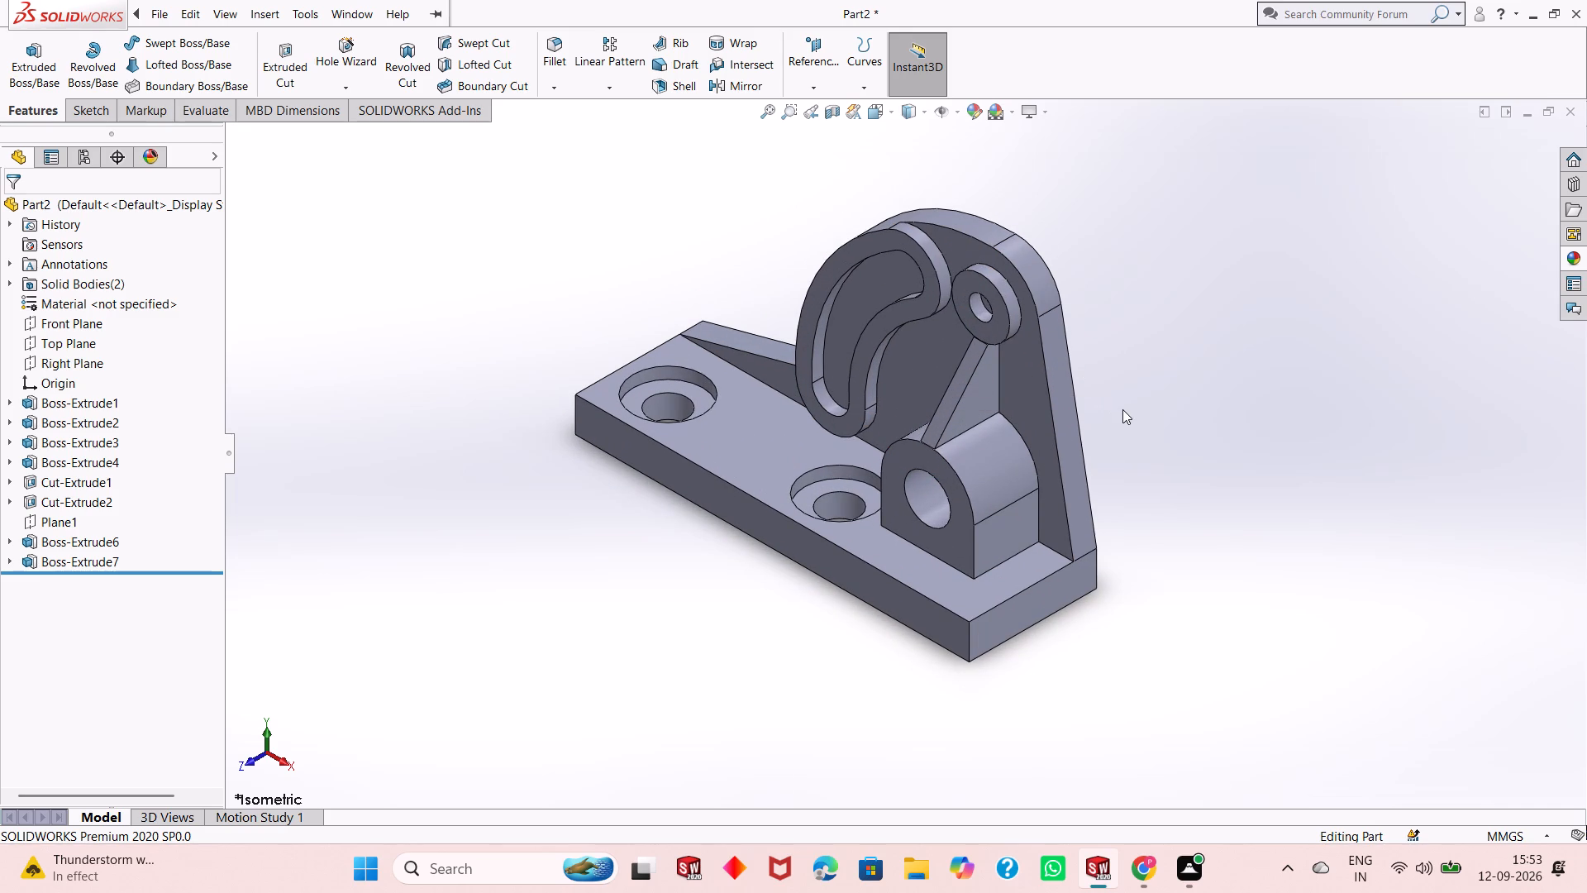
Save the part in the Downloads folder as a SOLIDWORKS Part file named "Pivot support bracket".
{"action": "key", "text": "ctrl+s"}
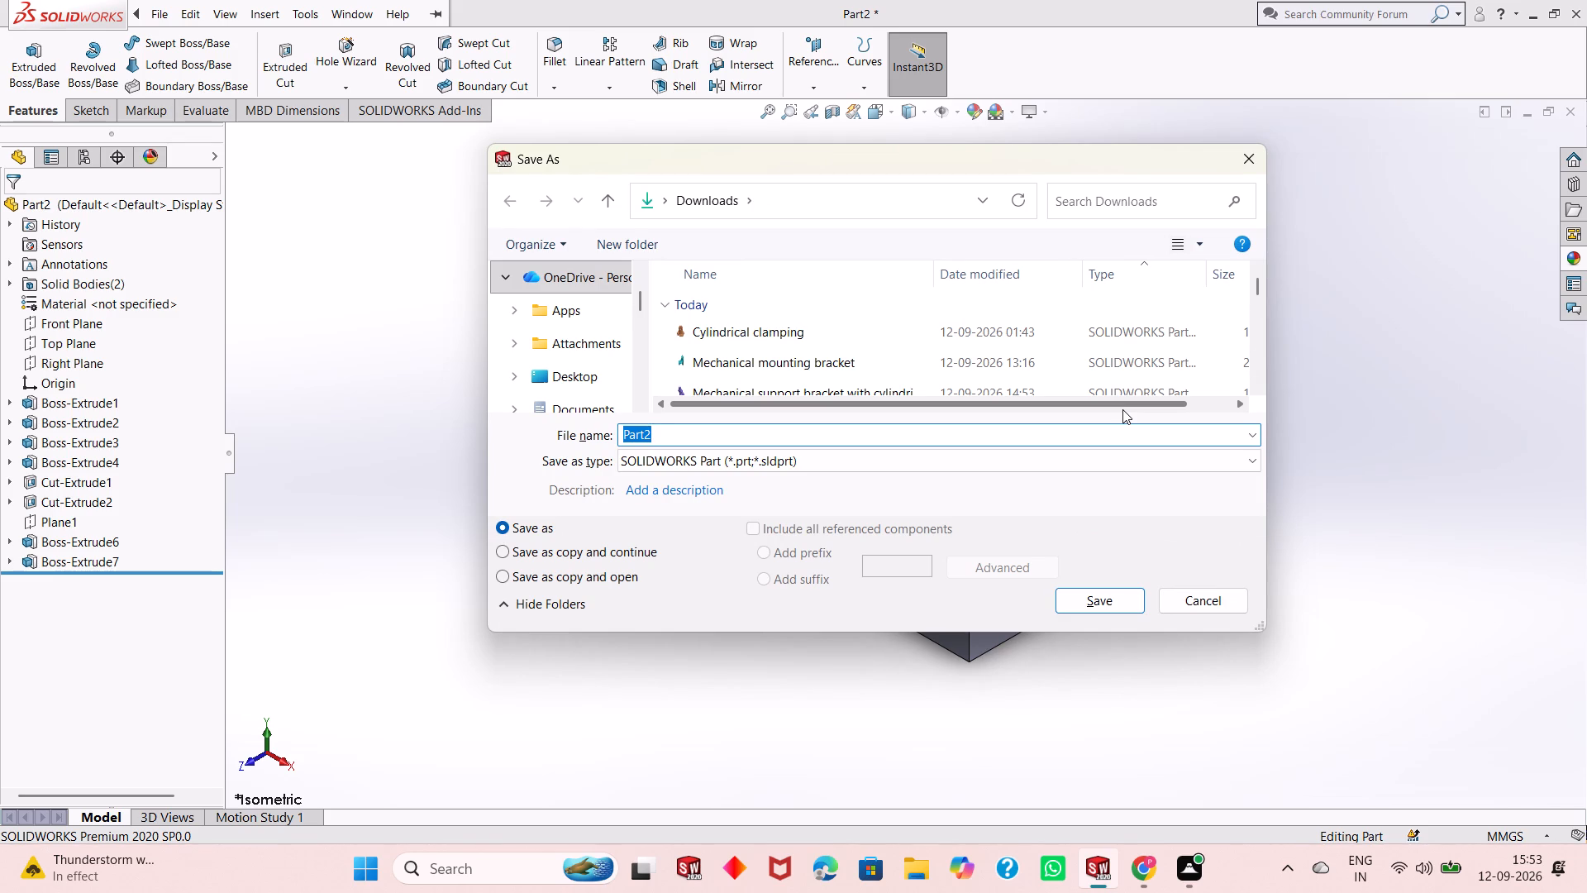
{"action": "key", "text": "BackSpace"}
{"action": "type", "text": "Pi"}
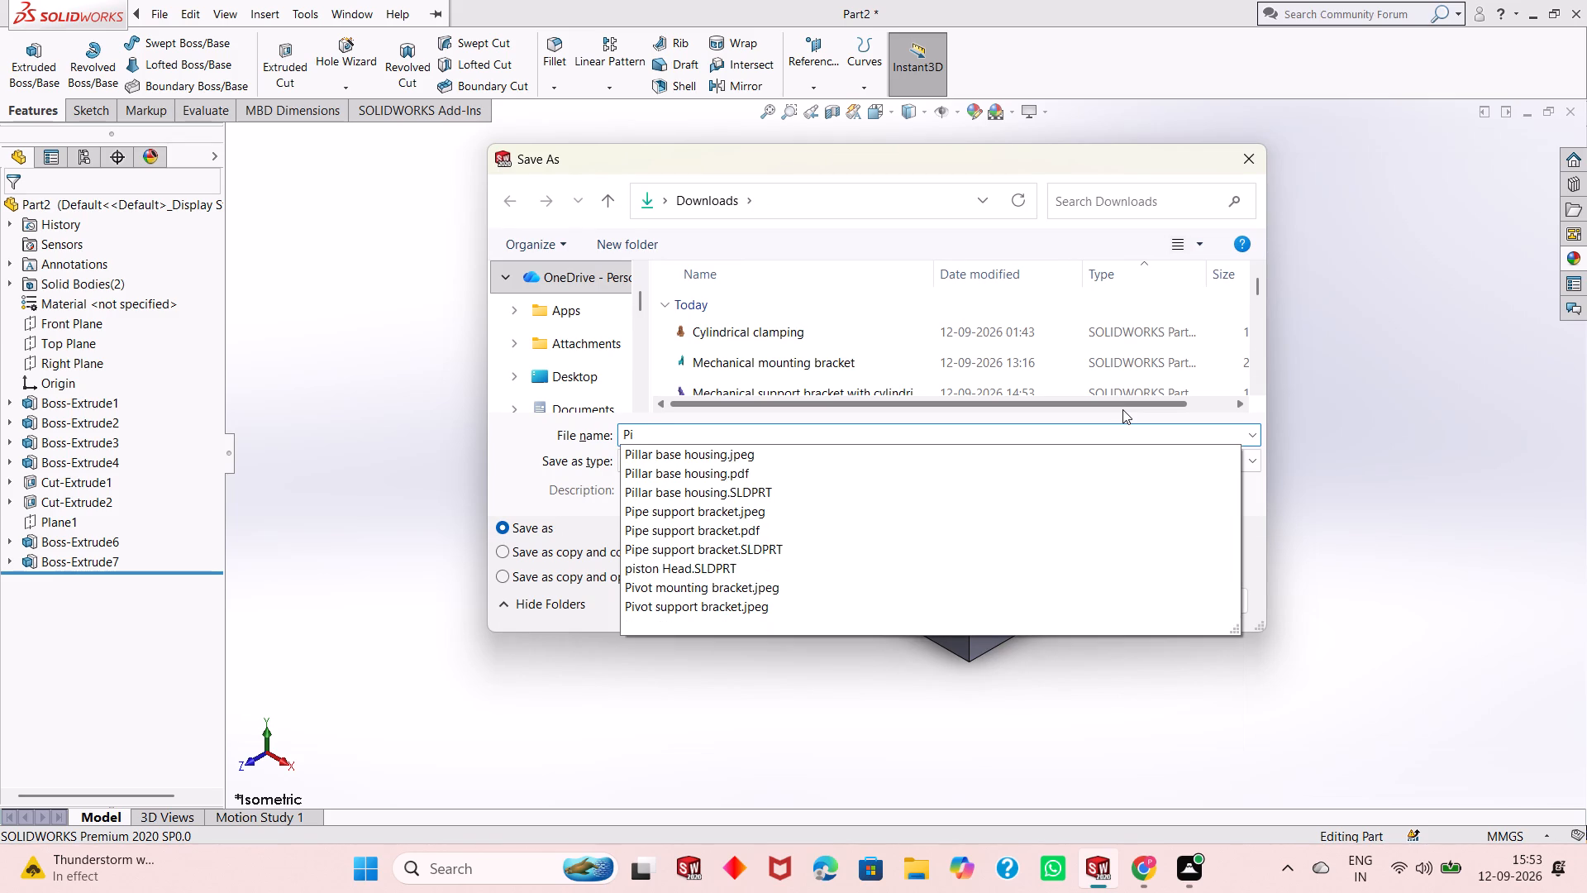
{"action": "type", "text": "vot"}
{"action": "key", "text": "space"}
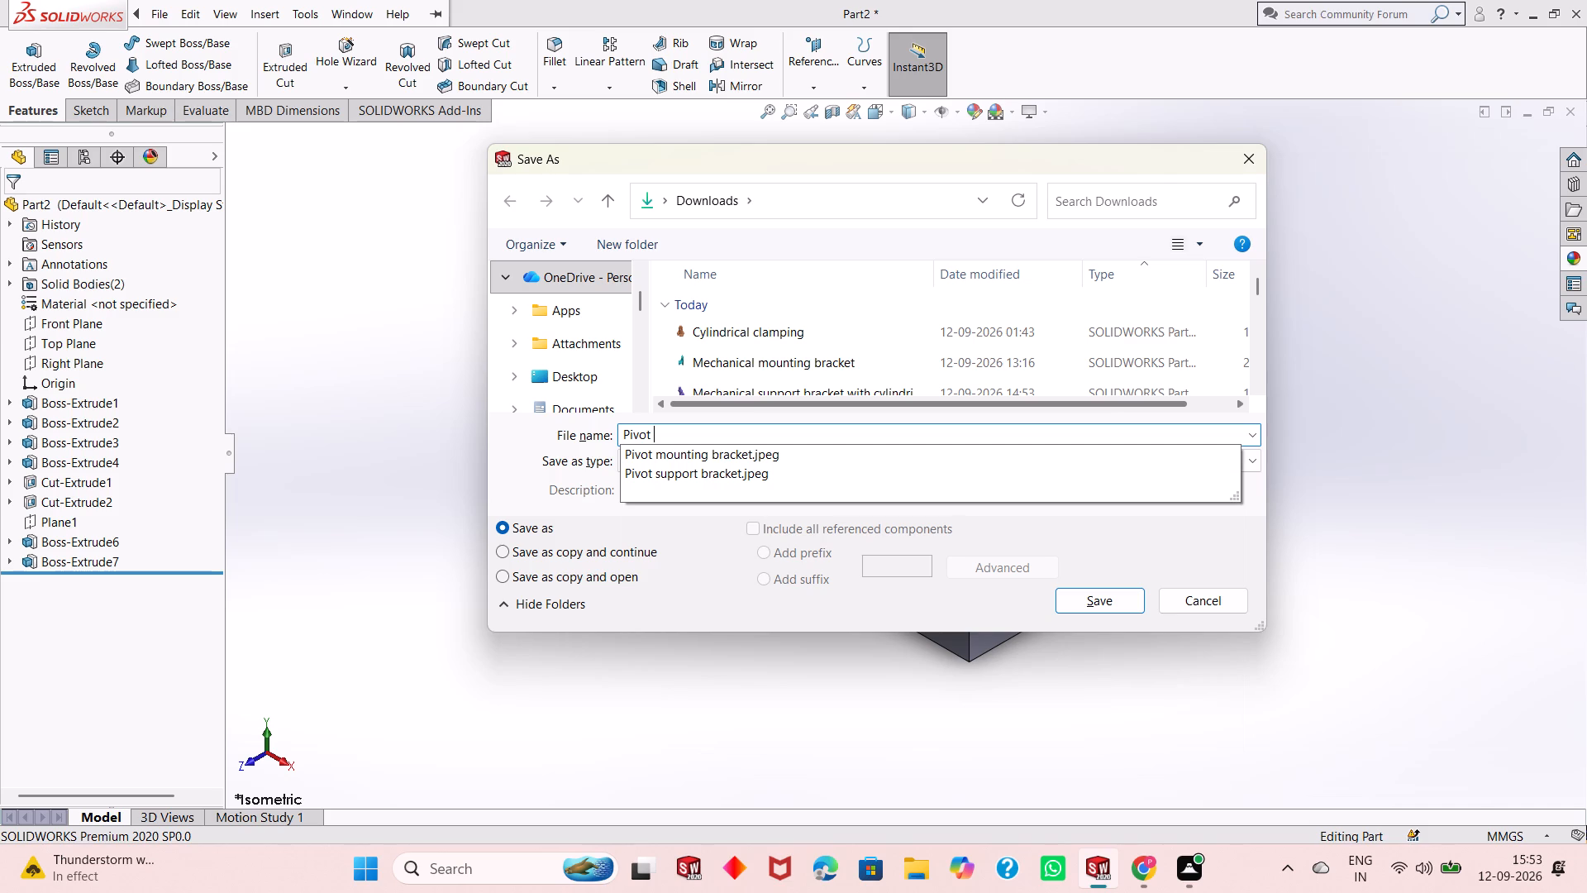
{"action": "type", "text": "su"}
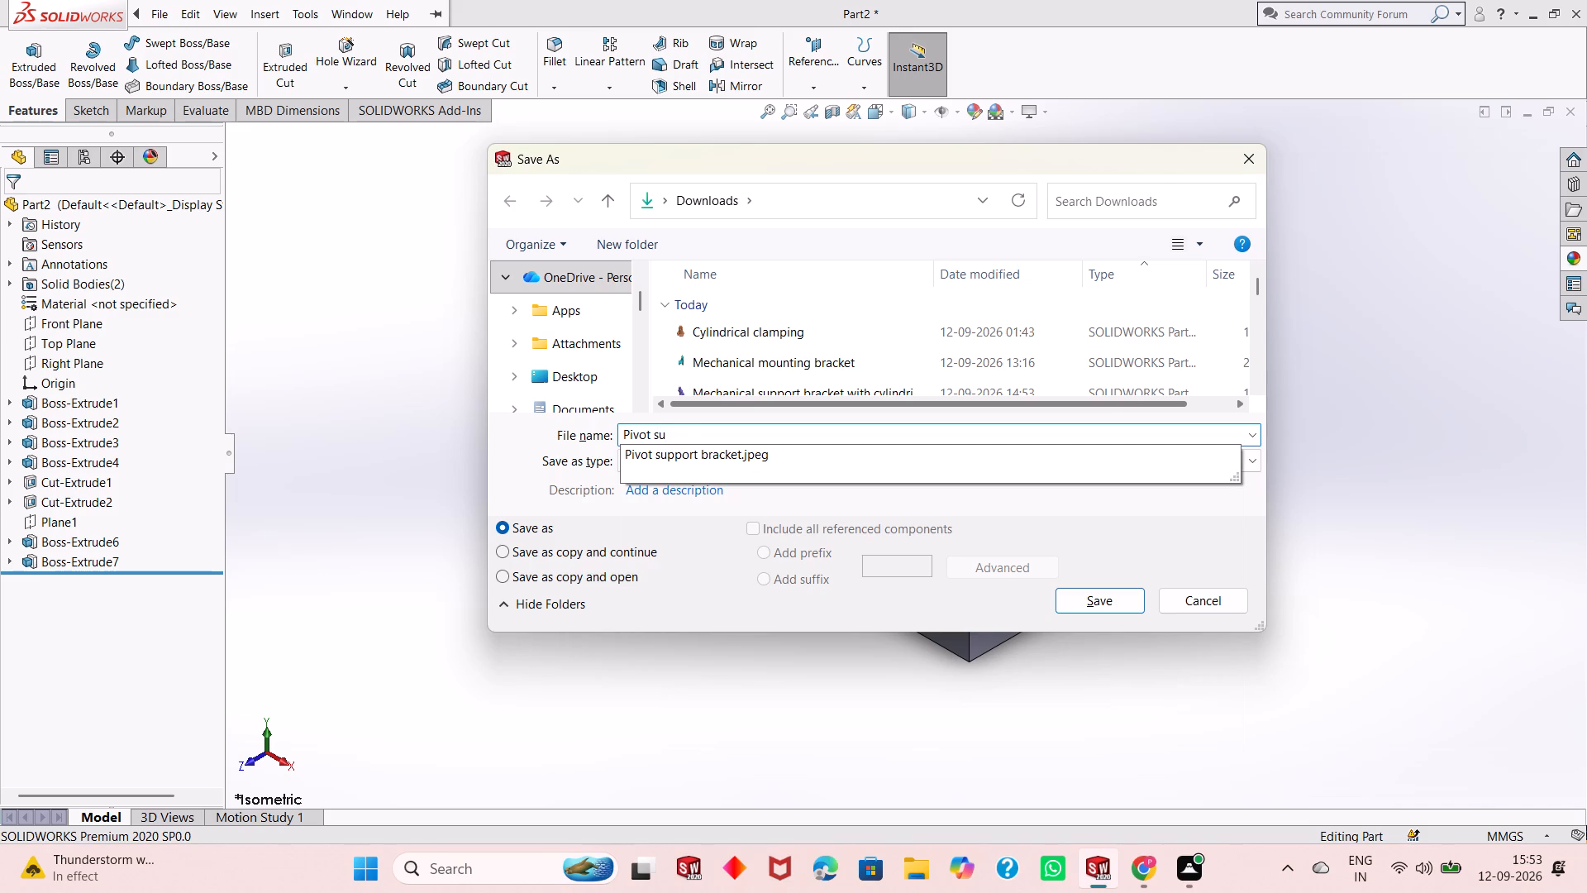
{"action": "type", "text": "pport"}
{"action": "key", "text": "space"}
{"action": "type", "text": "bracket"}
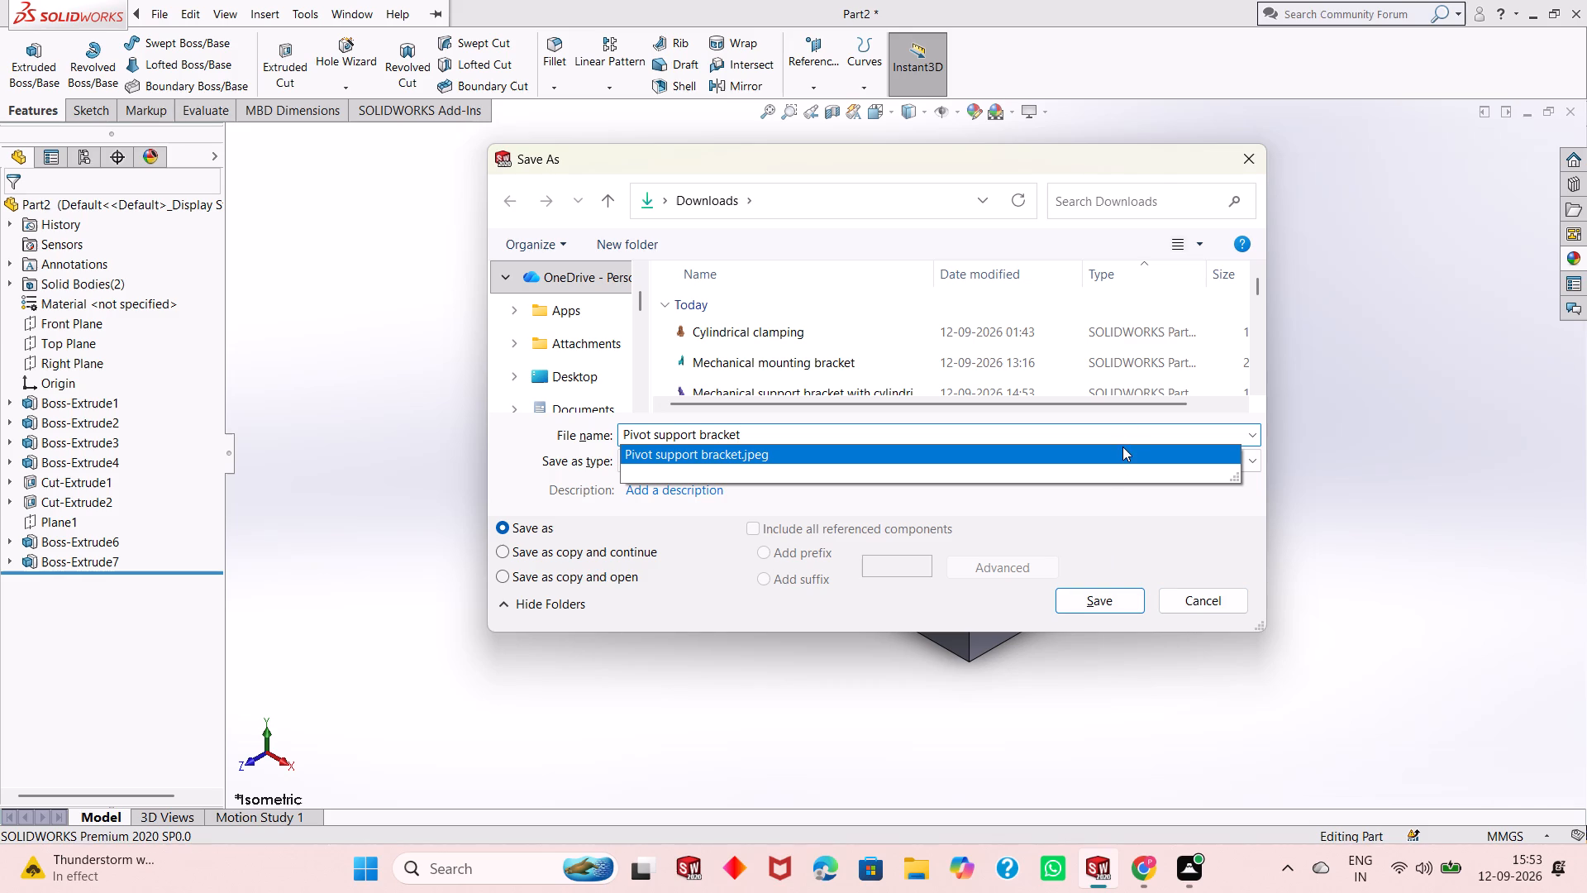
{"action": "left_click", "coordinate": [1115, 599]}
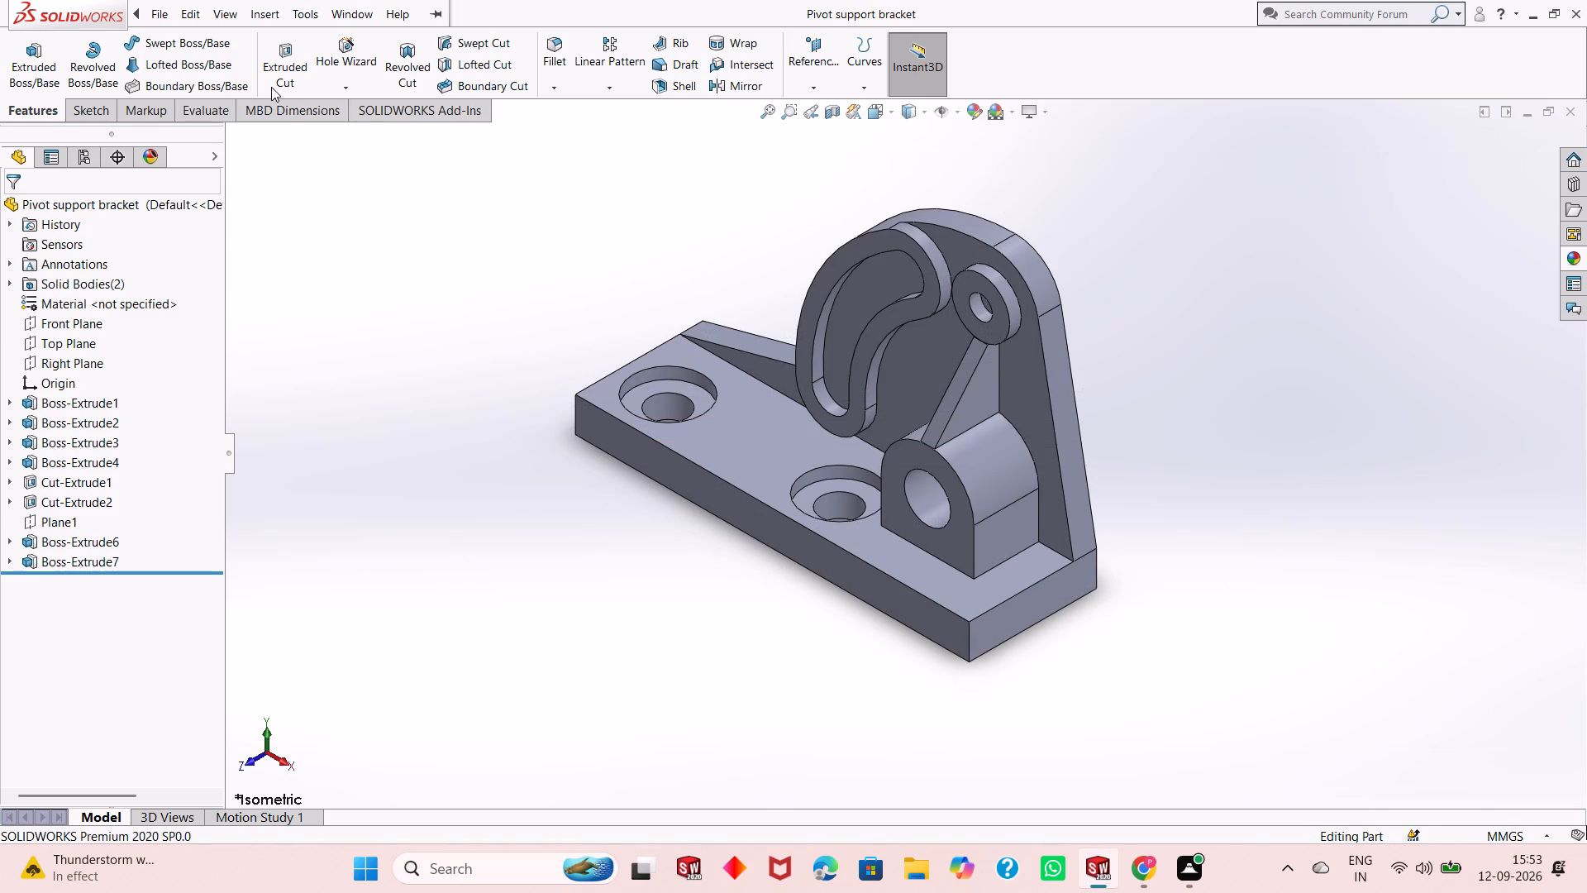
Save a PDF copy of the bracket in Adobe Portable Document Format as "Pivot support bracket" in the Downloads folder.
{"action": "left_click", "coordinate": [517, 15]}
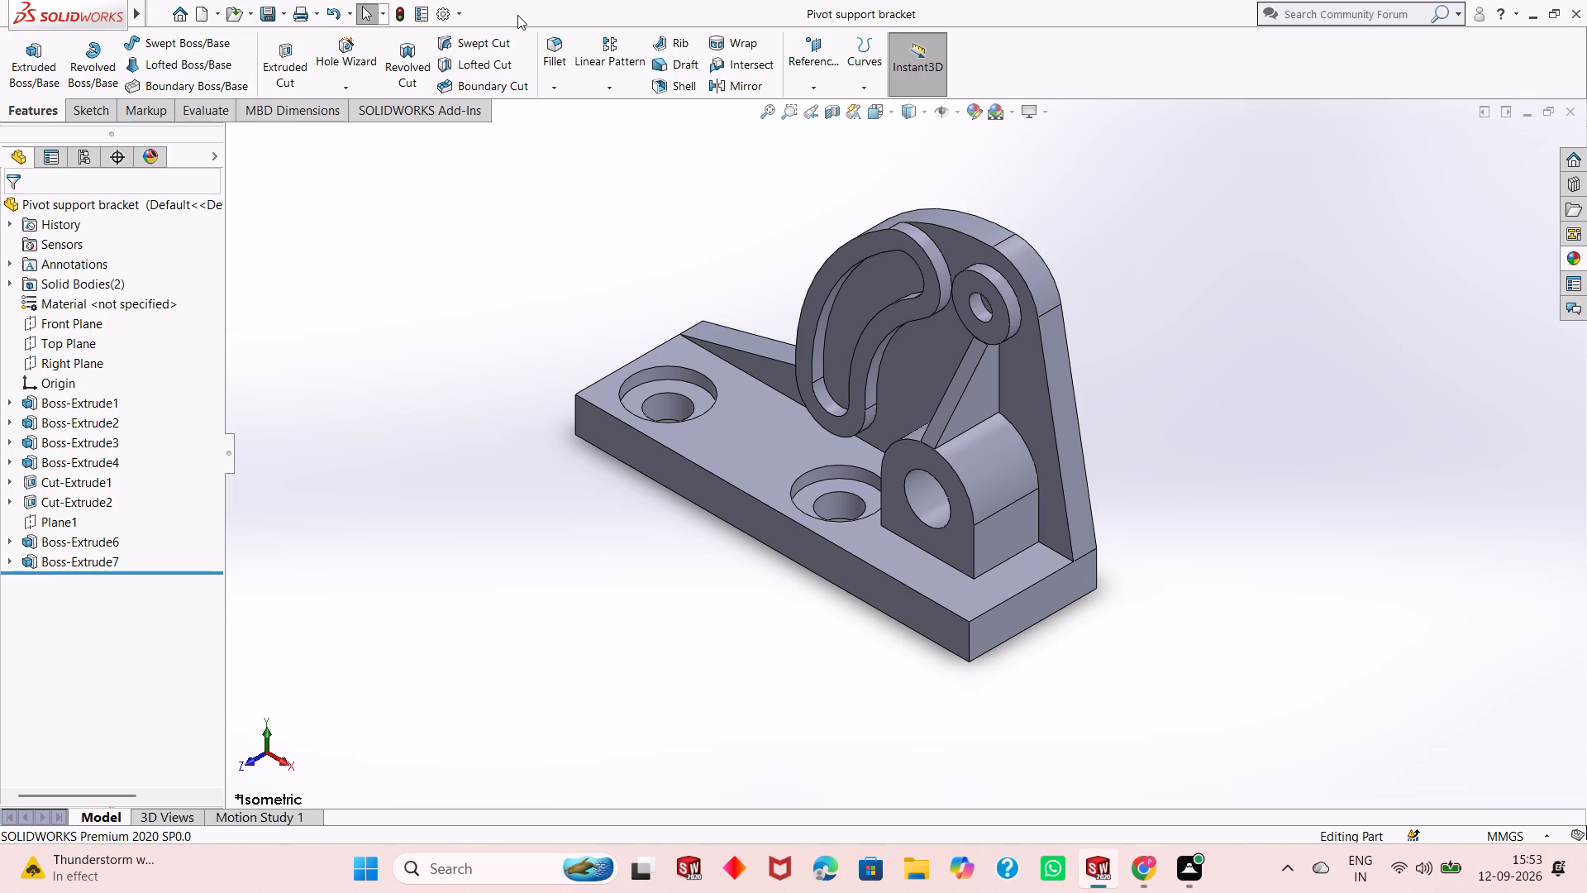
{"action": "left_click", "coordinate": [282, 11]}
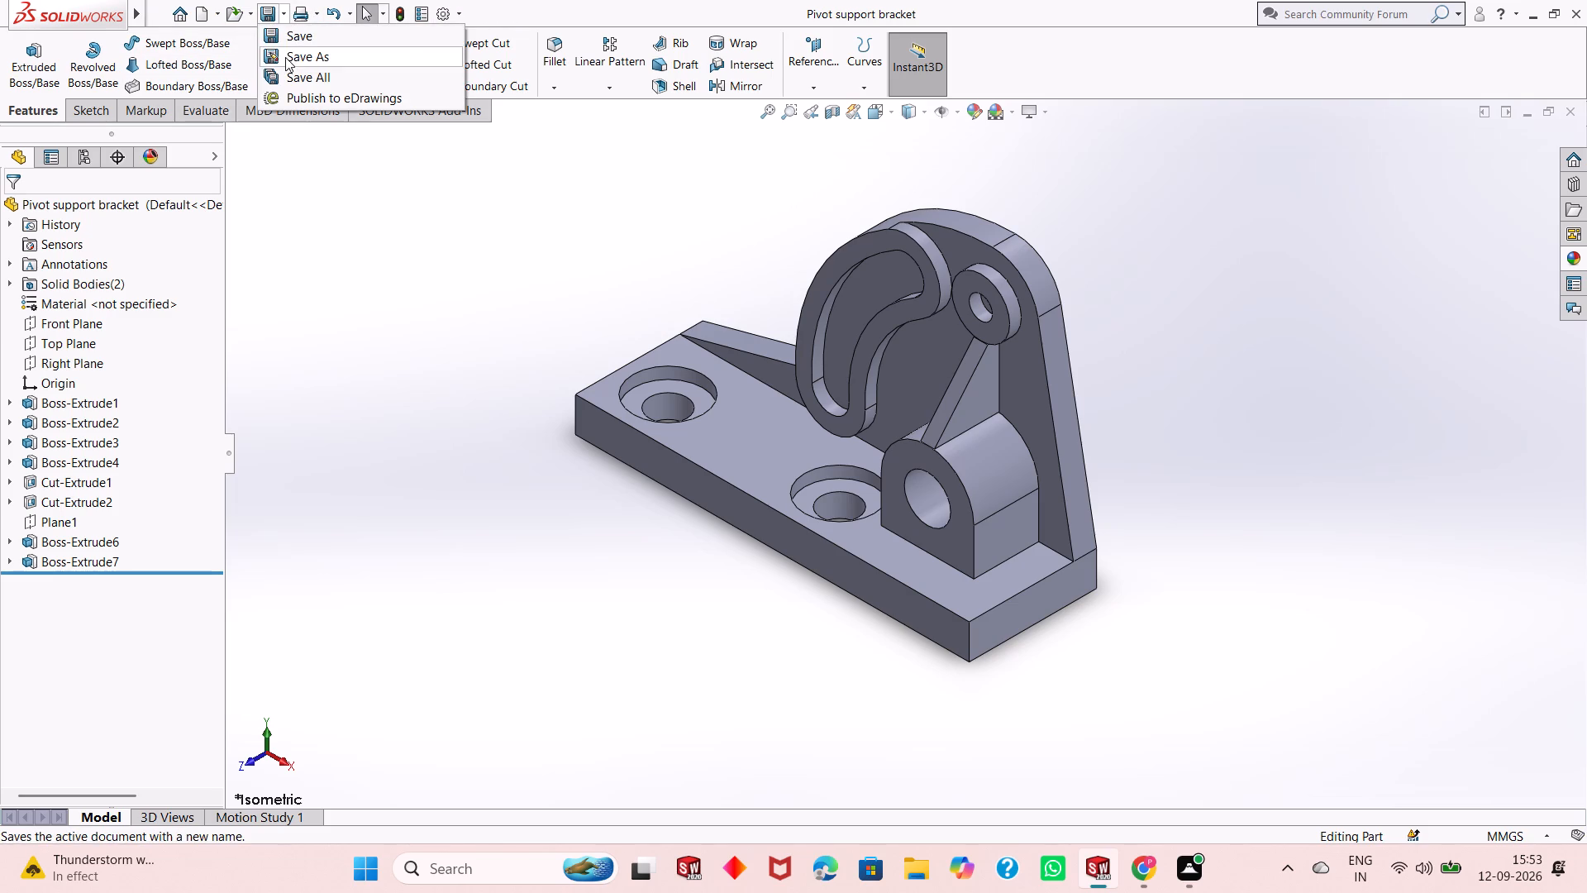
{"action": "left_click", "coordinate": [285, 57]}
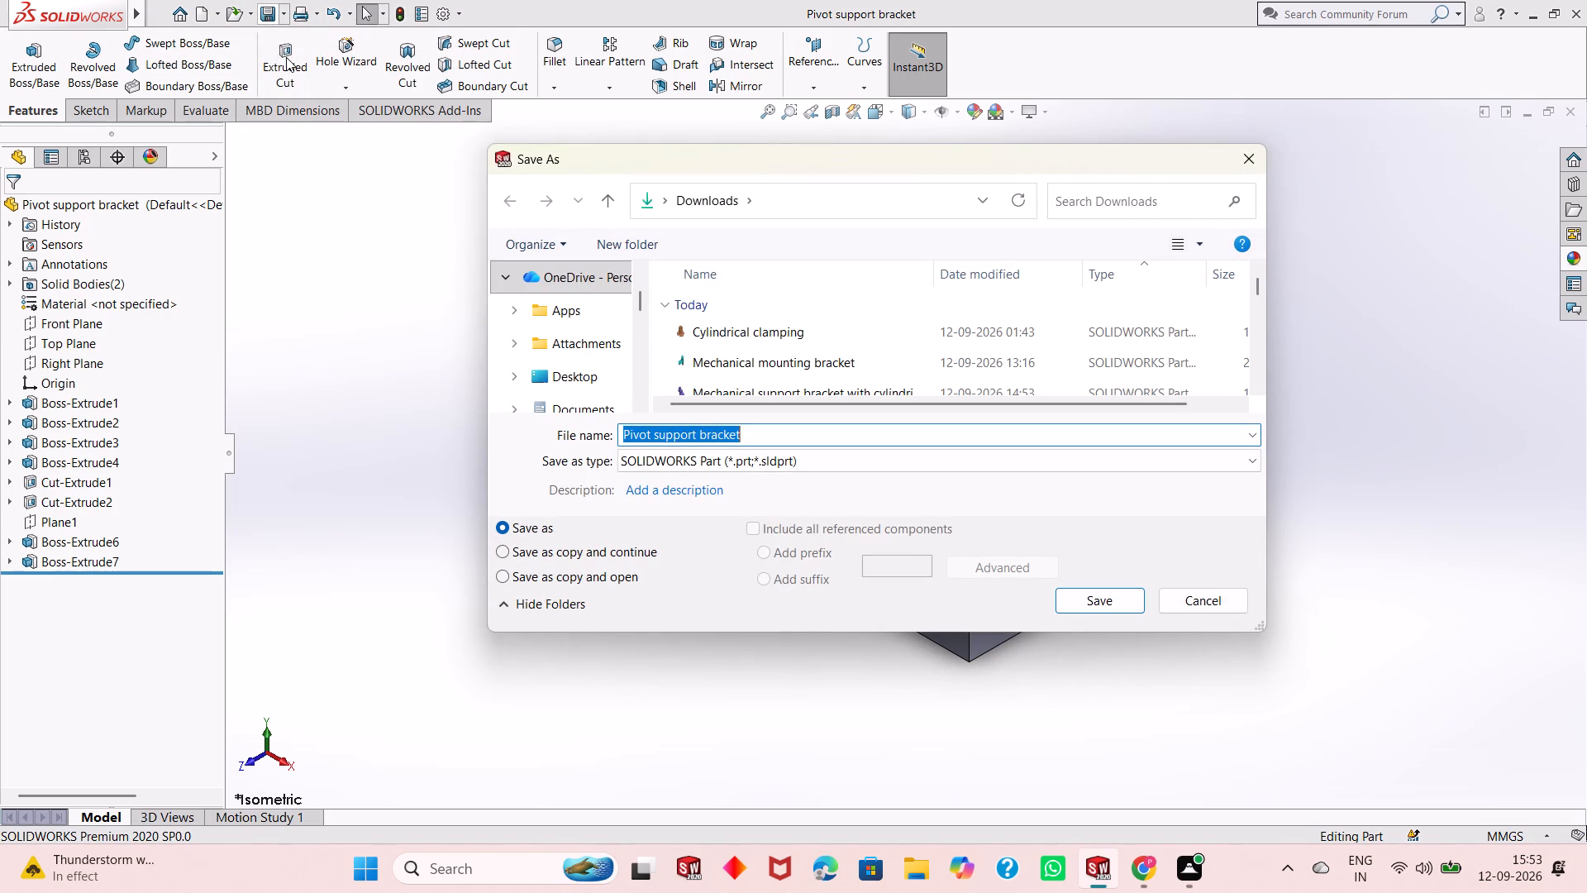
{"action": "left_click", "coordinate": [840, 465]}
{"action": "left_click", "coordinate": [876, 134]}
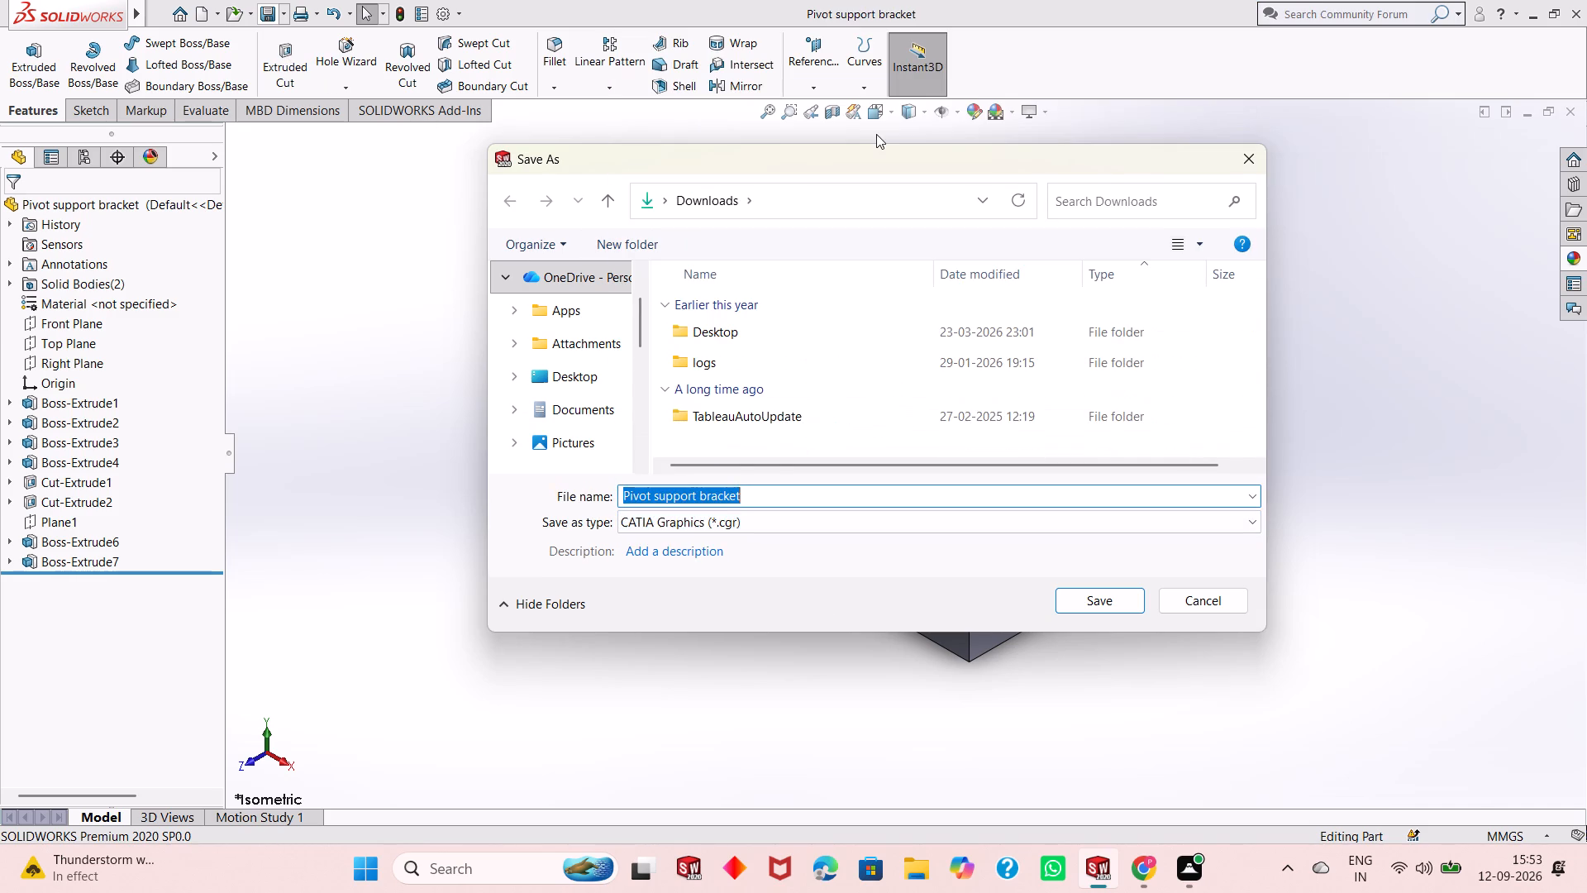
{"action": "left_click", "coordinate": [844, 527]}
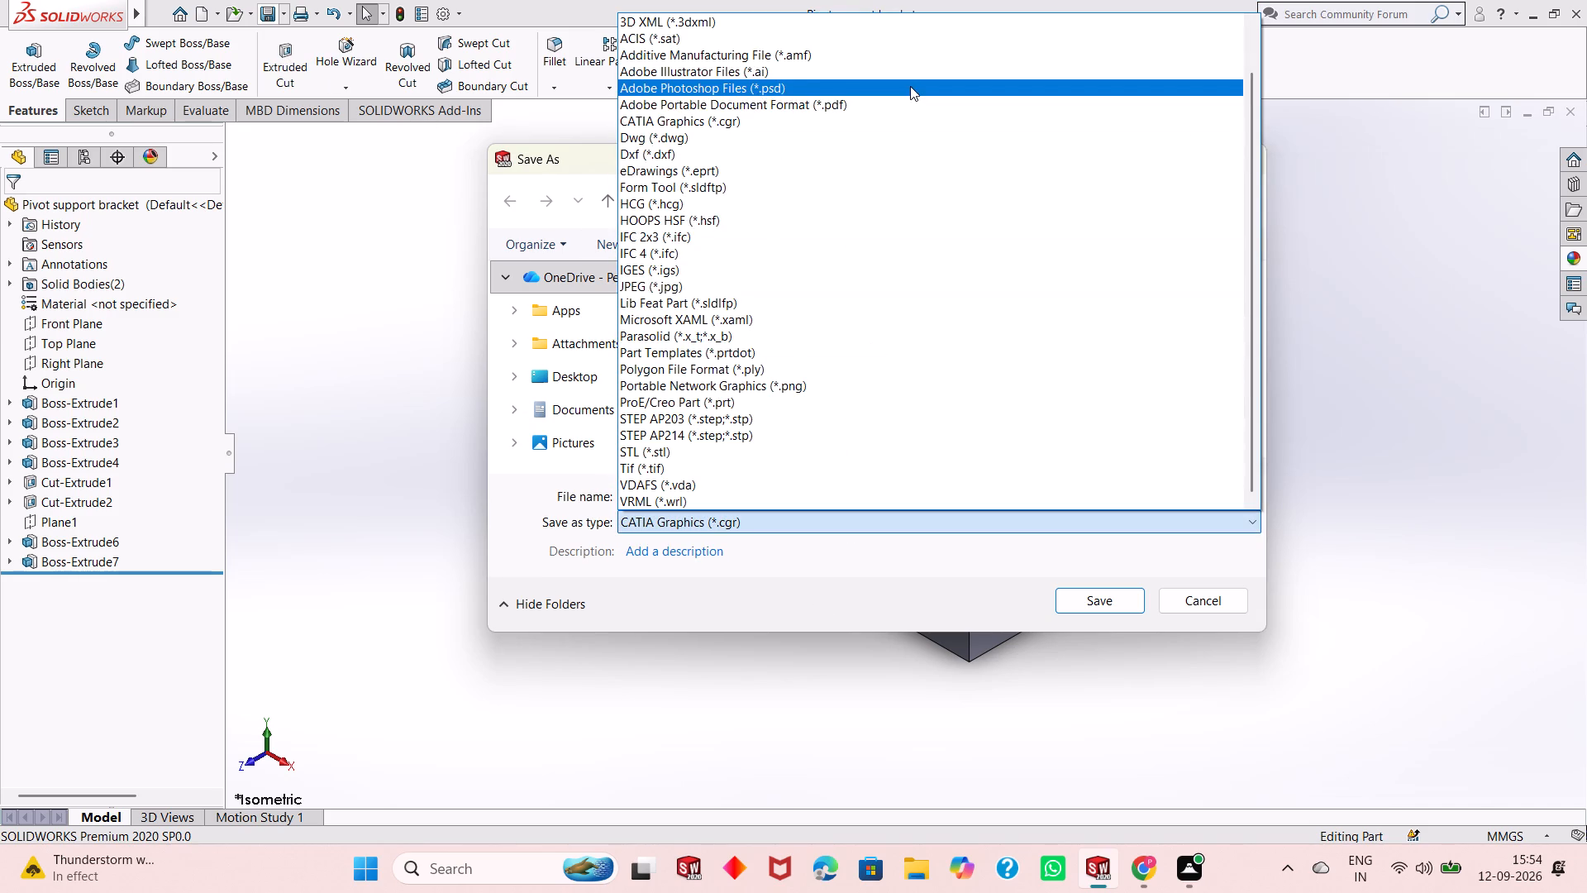
{"action": "left_click", "coordinate": [905, 107]}
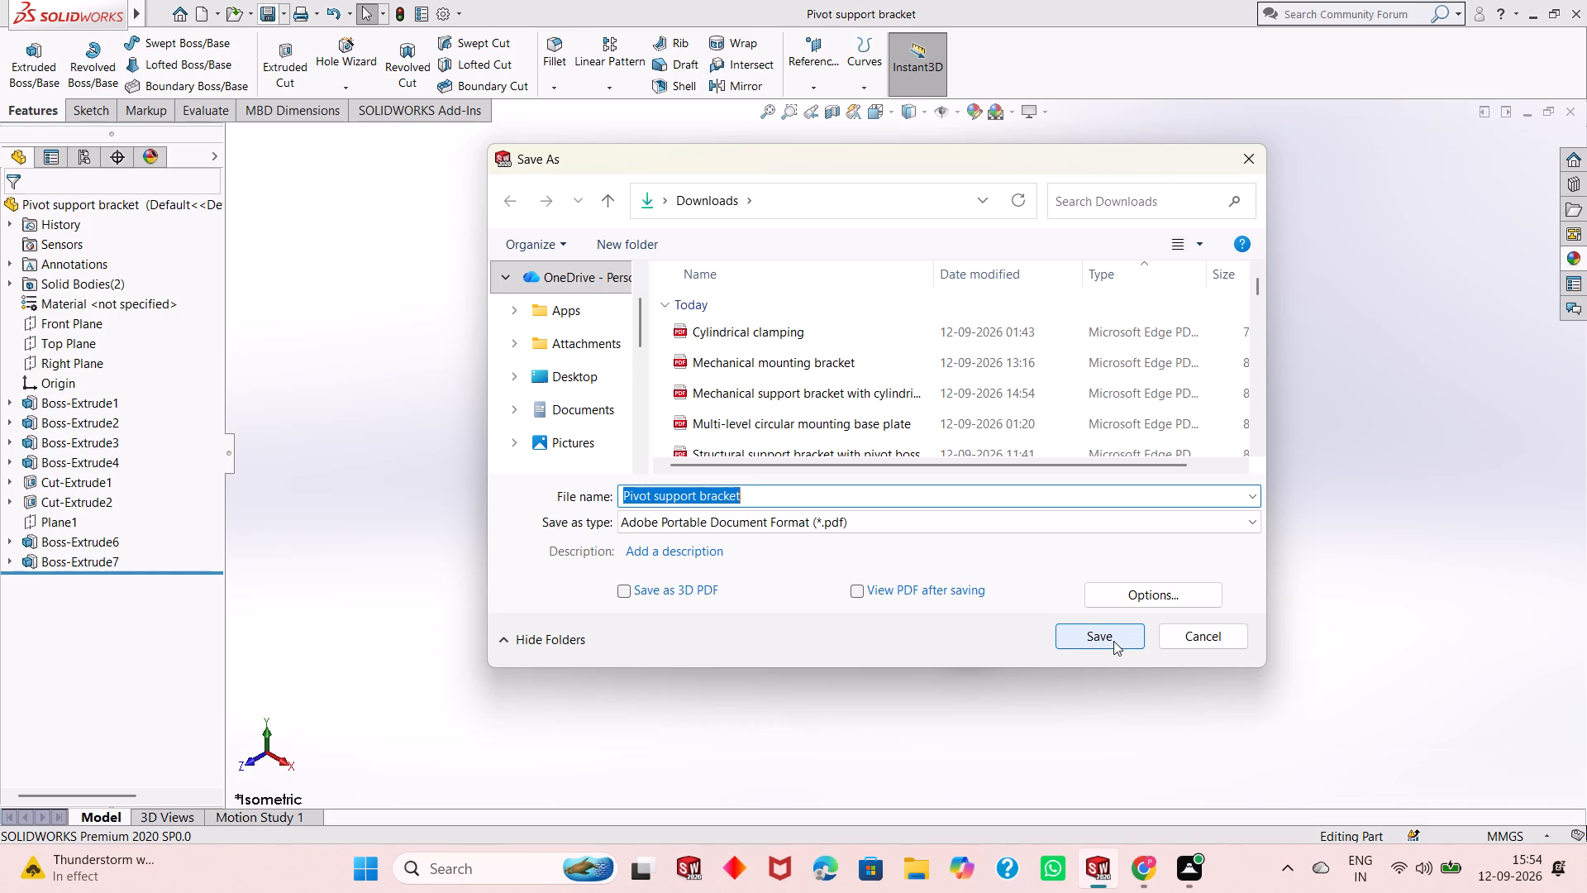
{"action": "left_click", "coordinate": [1113, 641]}
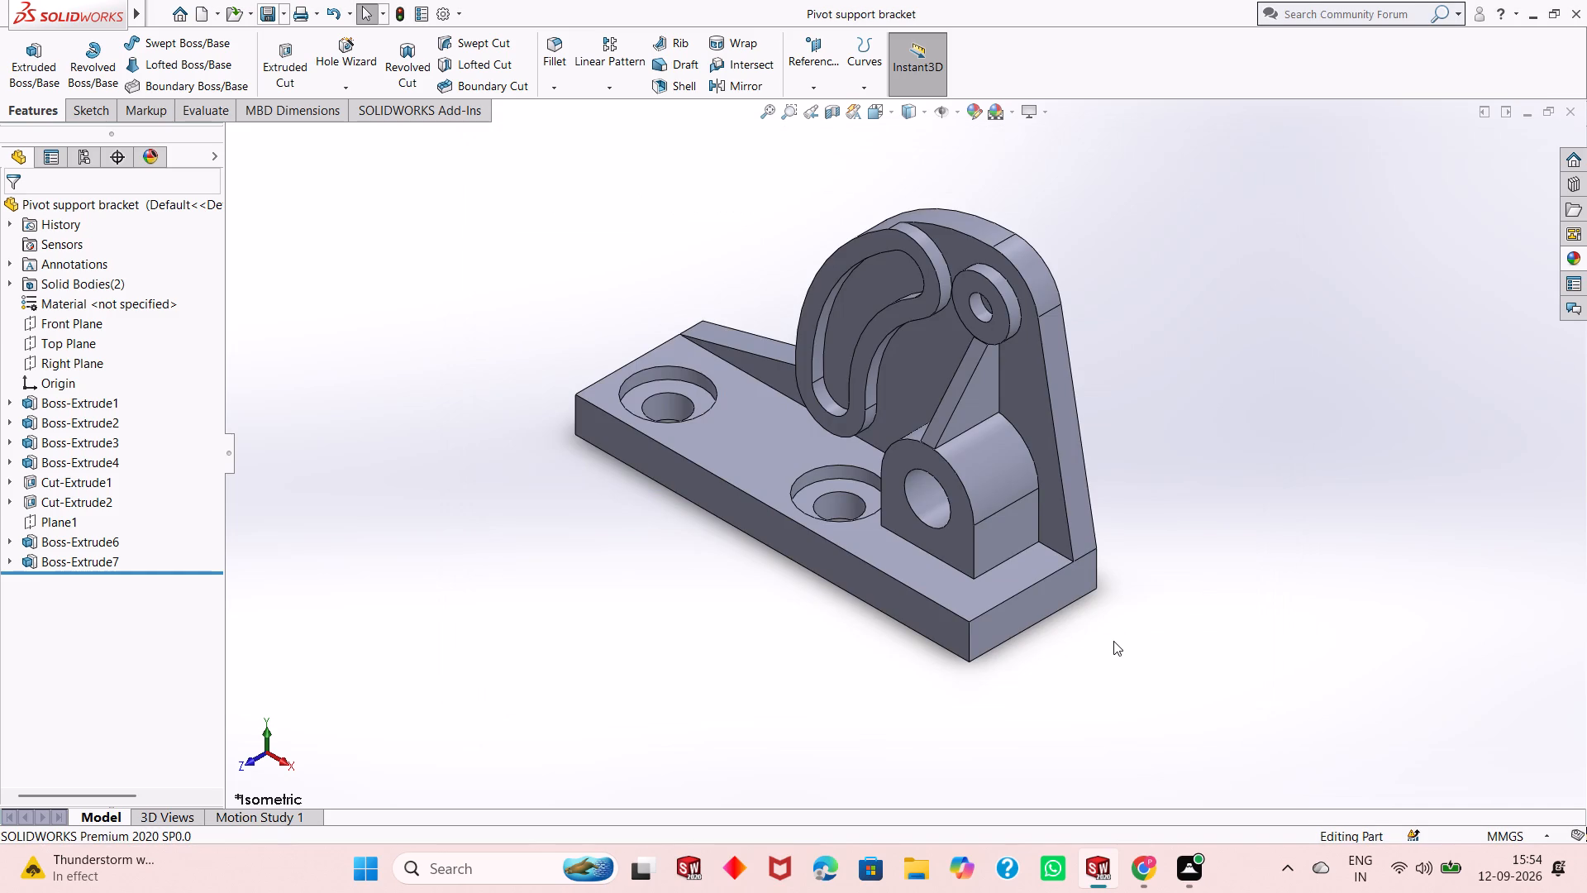